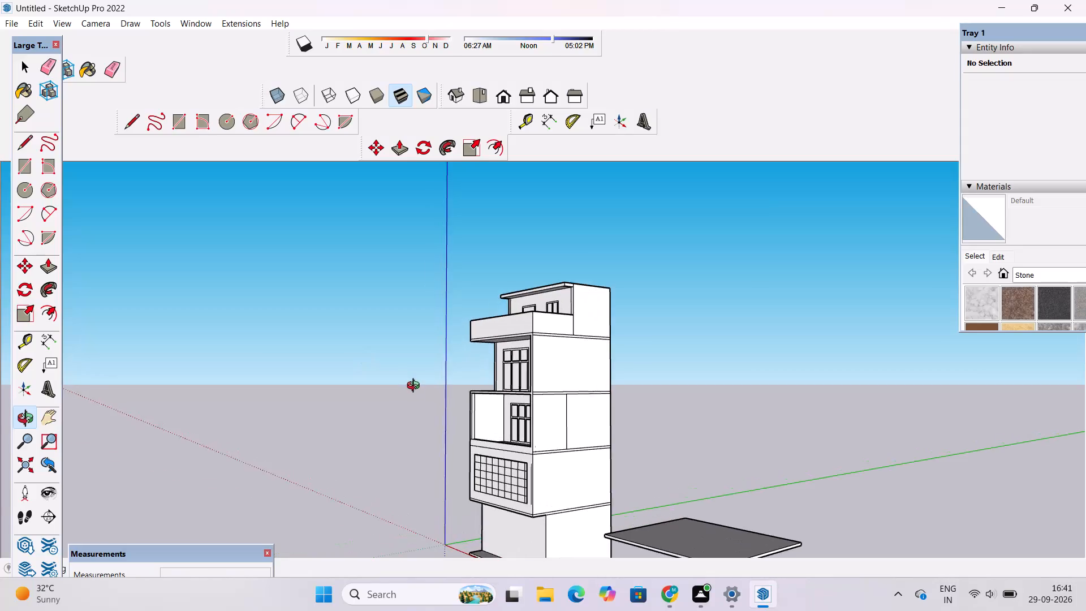
Review the building's front elevation and side walls, checking the two balconies and the gridded panel below them.
left_click_drag(451, 389, 649, 392)
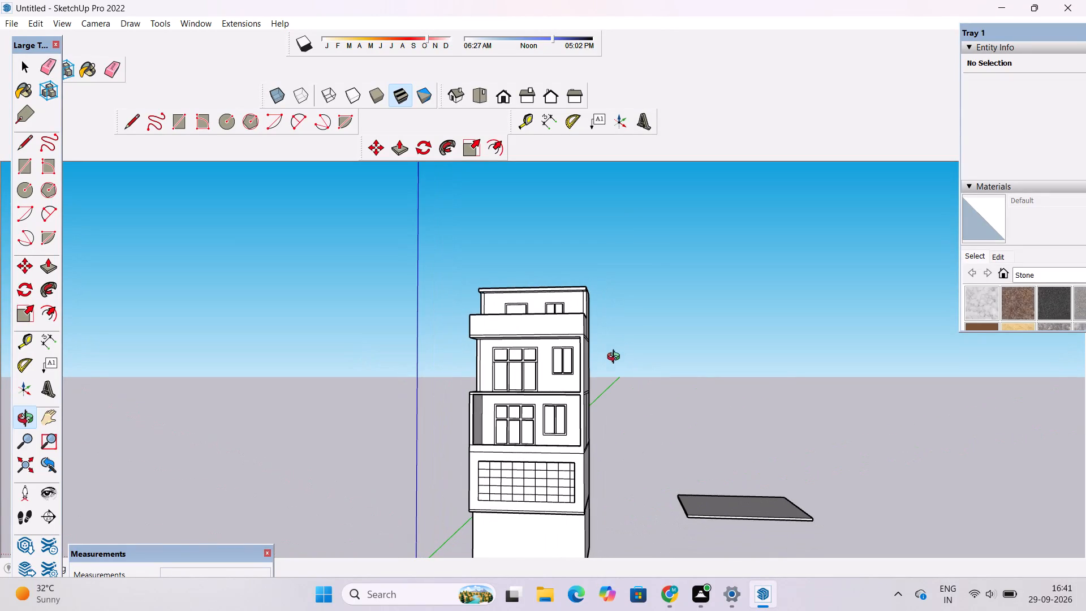
scroll(546, 378, "down", 2)
left_click_drag(510, 396, 667, 416)
left_click_drag(659, 413, 613, 394, "shift")
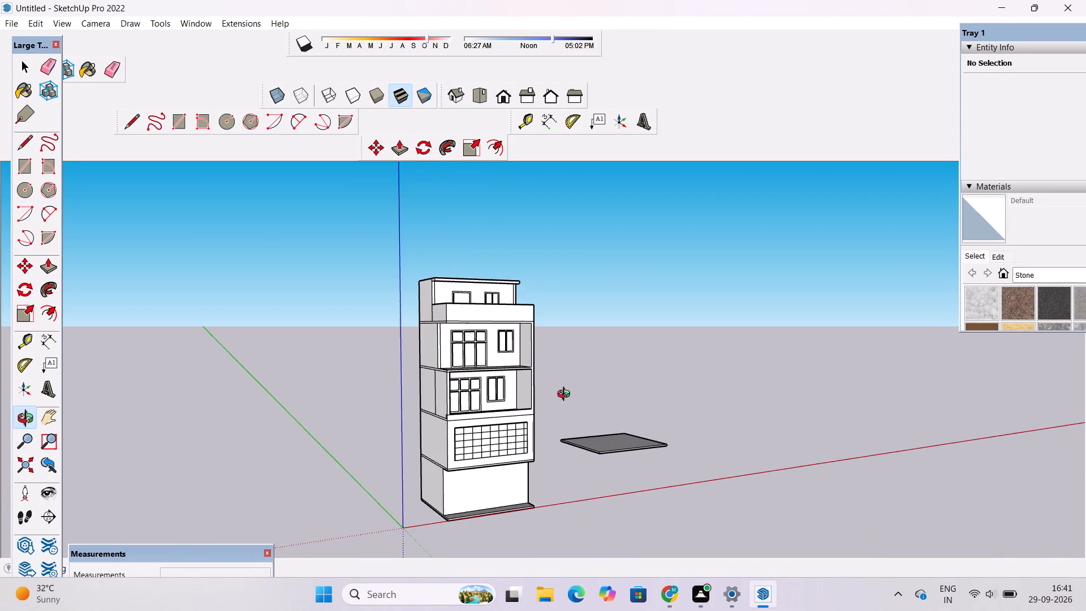
scroll(525, 391, "up", 1)
left_click_drag(524, 389, 461, 407)
scroll(450, 387, "up", 3)
left_click_drag(452, 393, 446, 423)
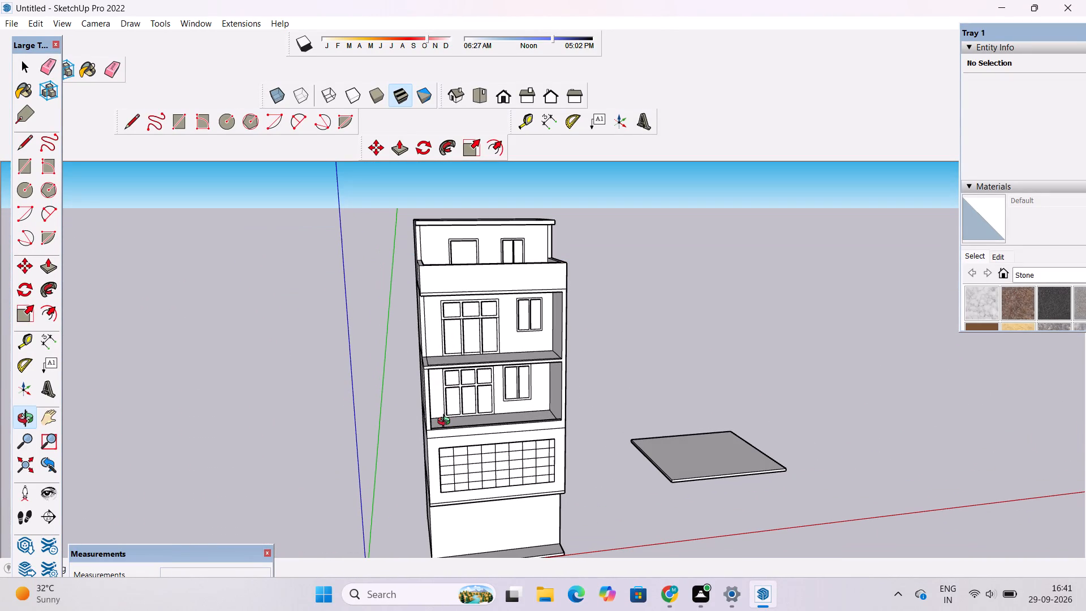
scroll(452, 402, "up", 7)
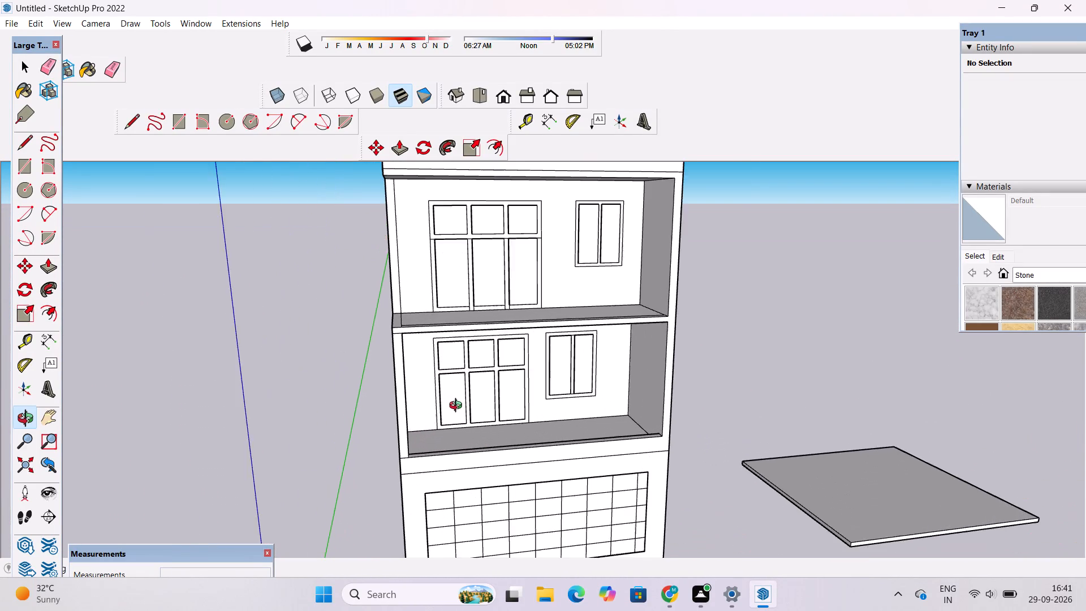
scroll(458, 407, "up", 1)
left_click_drag(475, 447, 496, 390)
left_click_drag(517, 396, 453, 414, "shift")
scroll(452, 414, "down", 6)
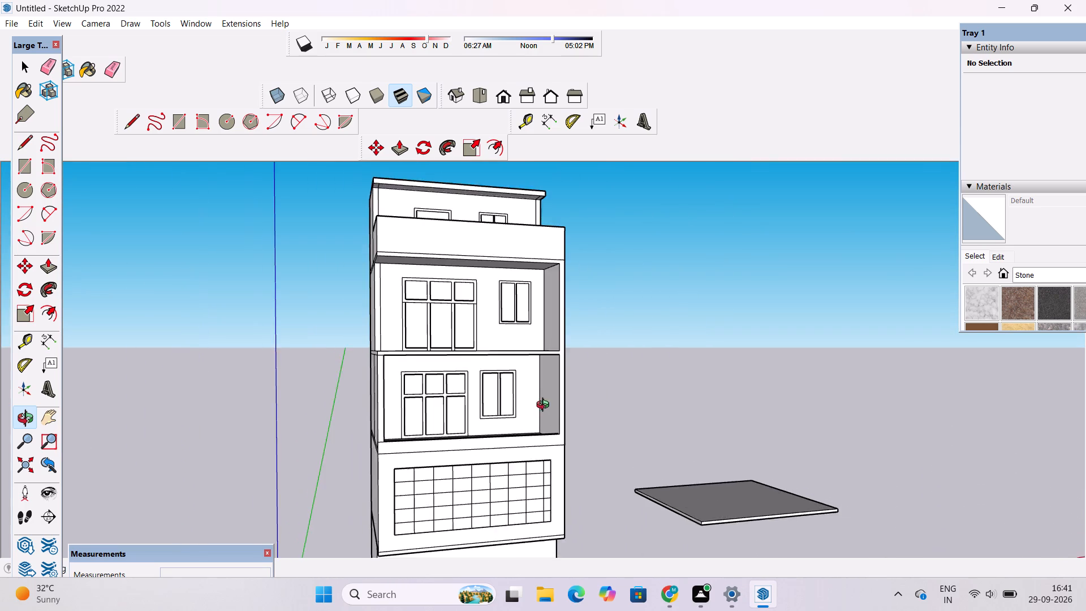
Inspect the balcony floors, the top parapet and the side-wall junctions from above.
left_click_drag(550, 414, 503, 485)
scroll(560, 326, "up", 9)
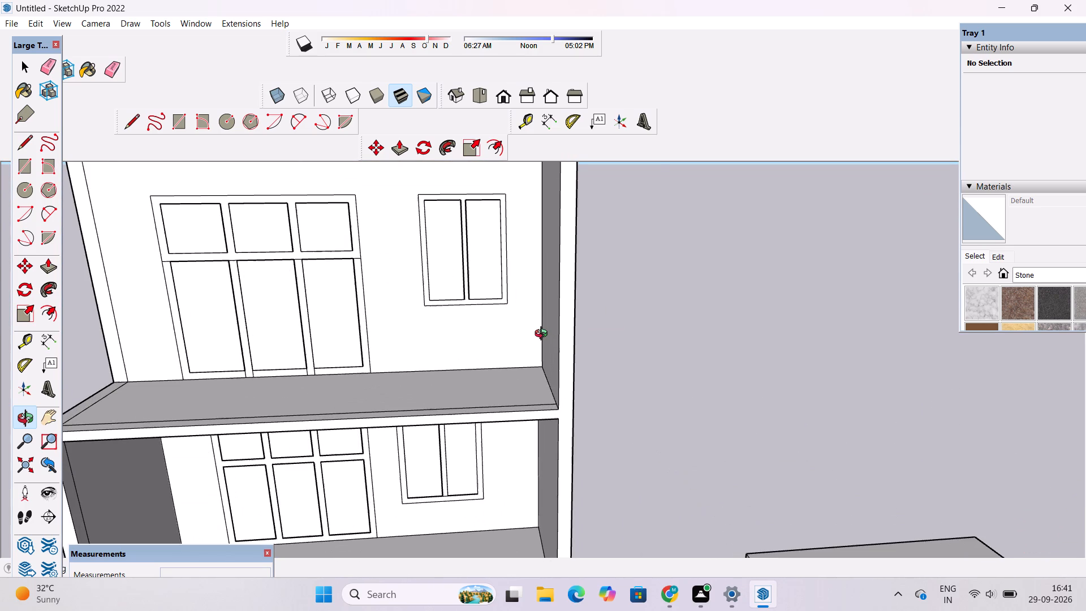
left_click_drag(537, 343, 581, 474, "shift")
scroll(575, 453, "down", 5)
left_click_drag(588, 417, 588, 416)
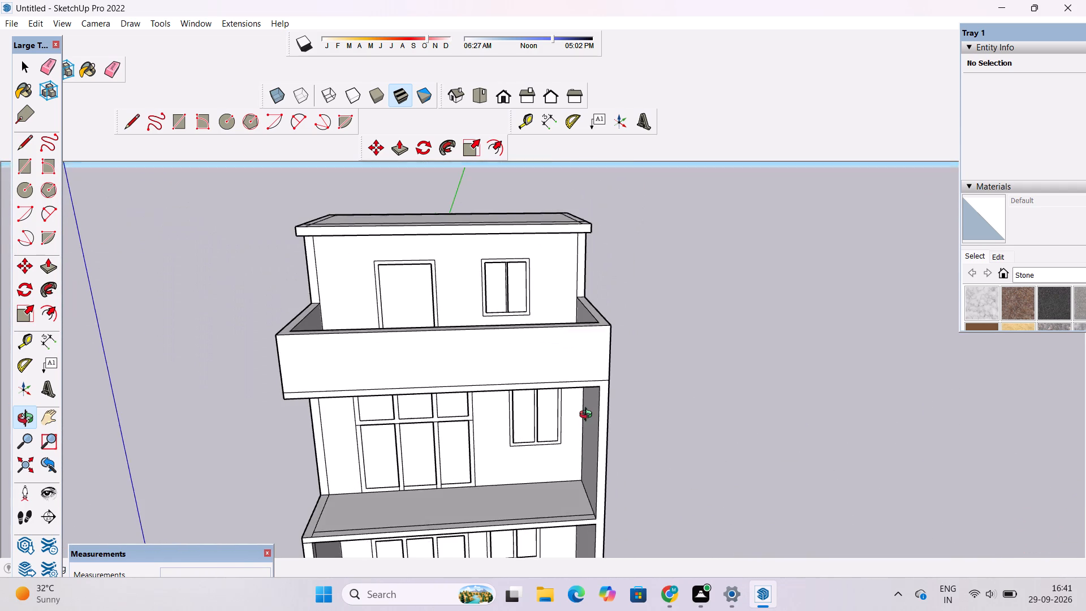
left_click_drag(588, 416, 541, 331)
left_click_drag(550, 418, 563, 487)
left_click_drag(551, 498, 564, 376, "shift")
left_click_drag(565, 390, 584, 500)
Place a guide on the upper balcony floor, offset 14' from the floor's edge along the right-hand side wall.
scroll(574, 421, "up", 2)
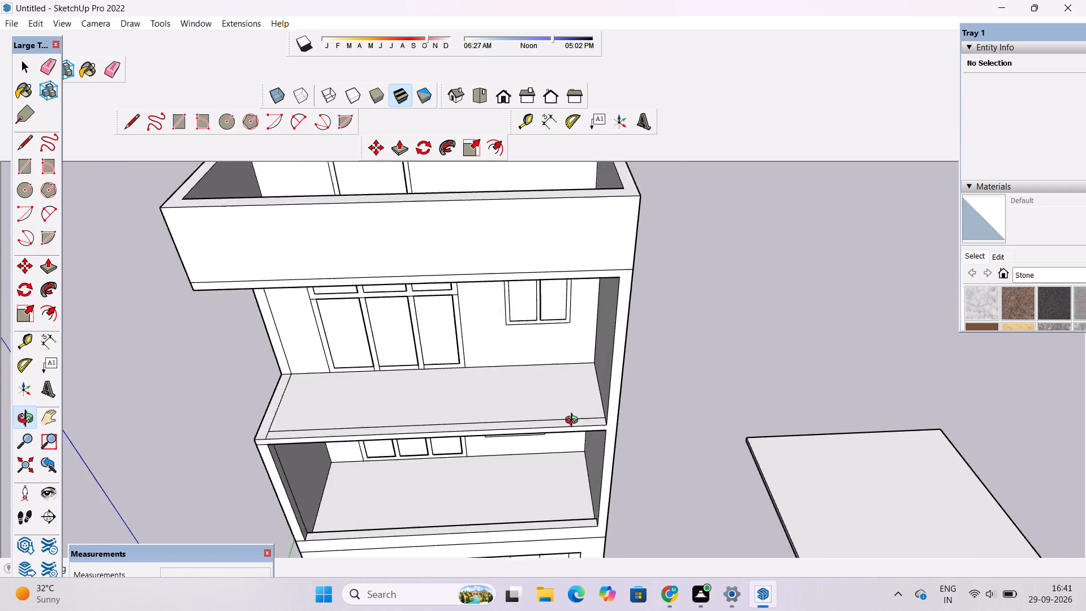
scroll(574, 421, "up", 2)
left_click_drag(575, 406, 593, 359, "shift")
left_click_drag(595, 386, 597, 401)
key("t")
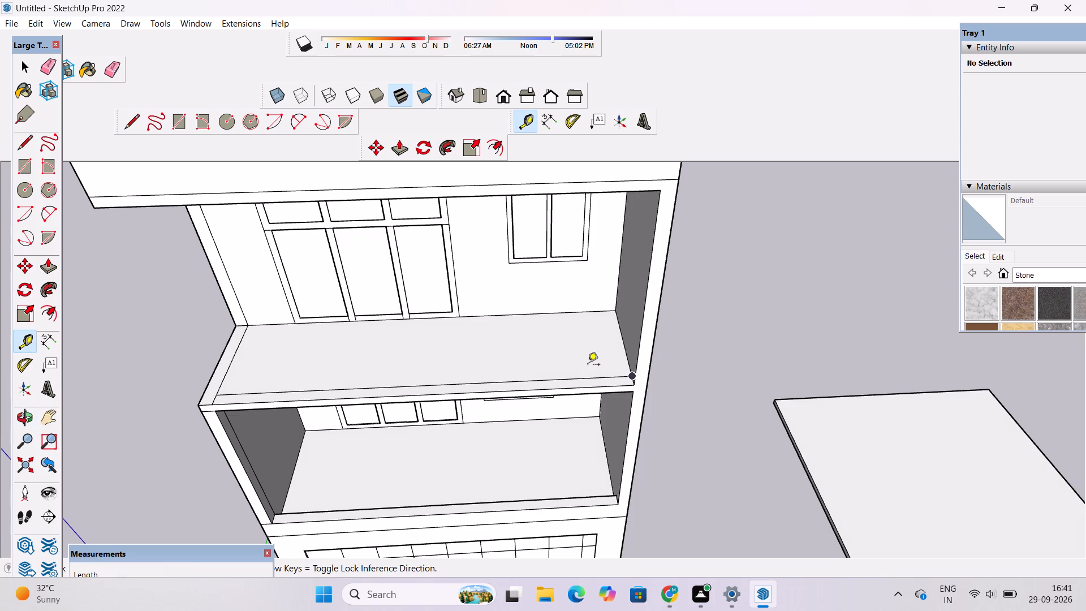
scroll(615, 341, "up", 6)
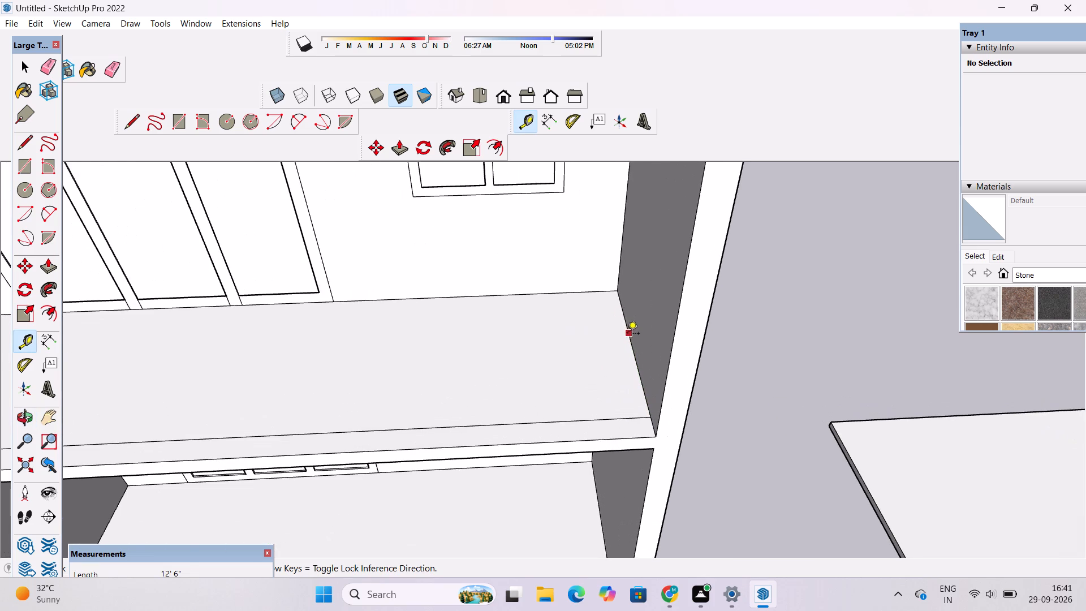
left_click(629, 348)
scroll(553, 360, "down", 8)
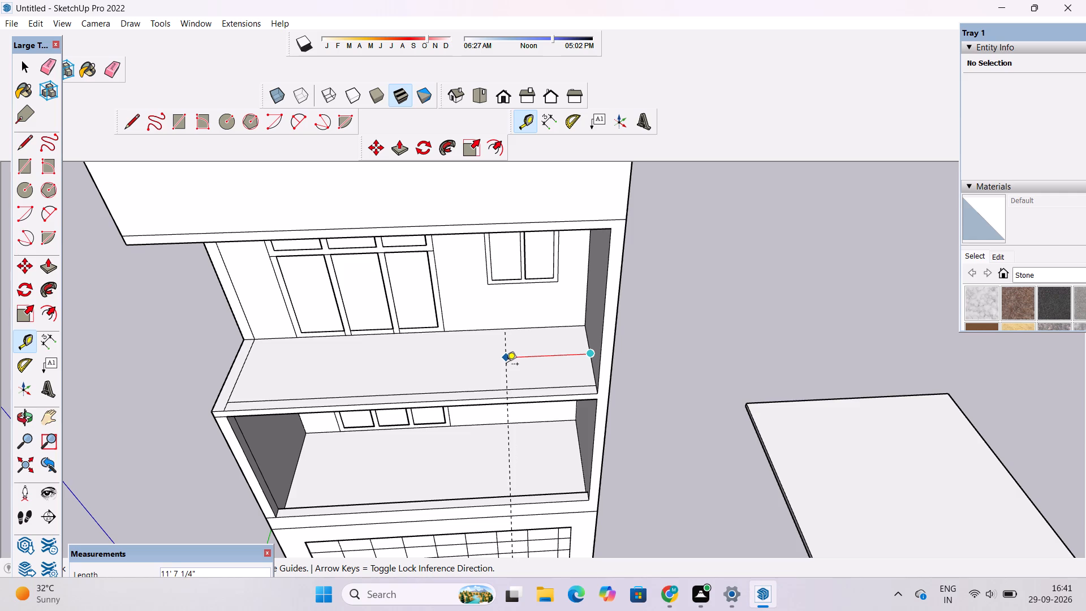
scroll(506, 365, "down", 4)
scroll(492, 367, "up", 1)
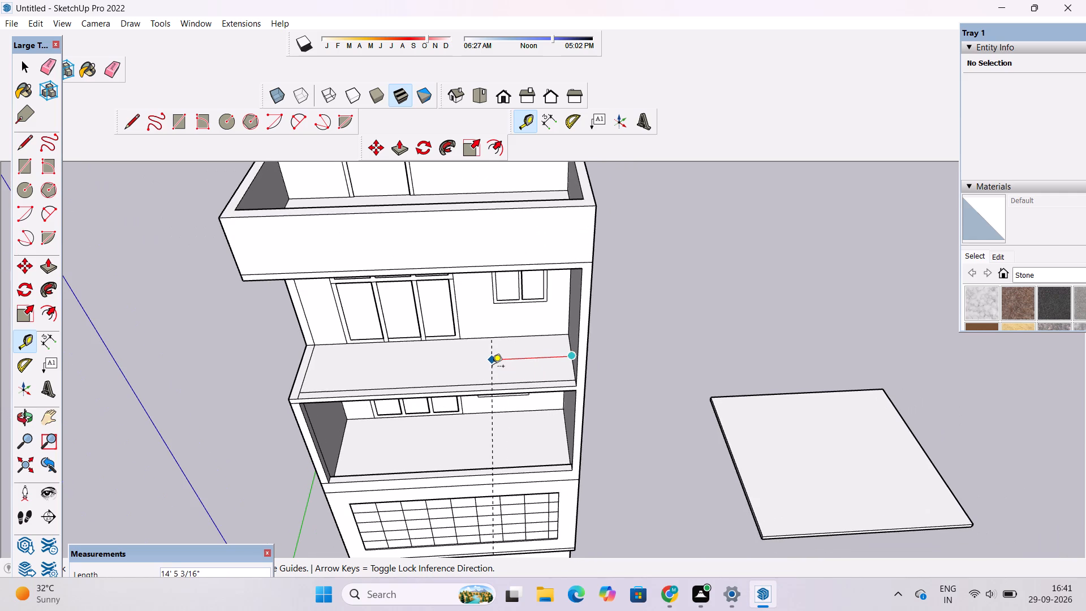
type("14'")
key("Return")
Draw a 1' 6" line along the guide across the front strip of the upper balcony floor.
key("l")
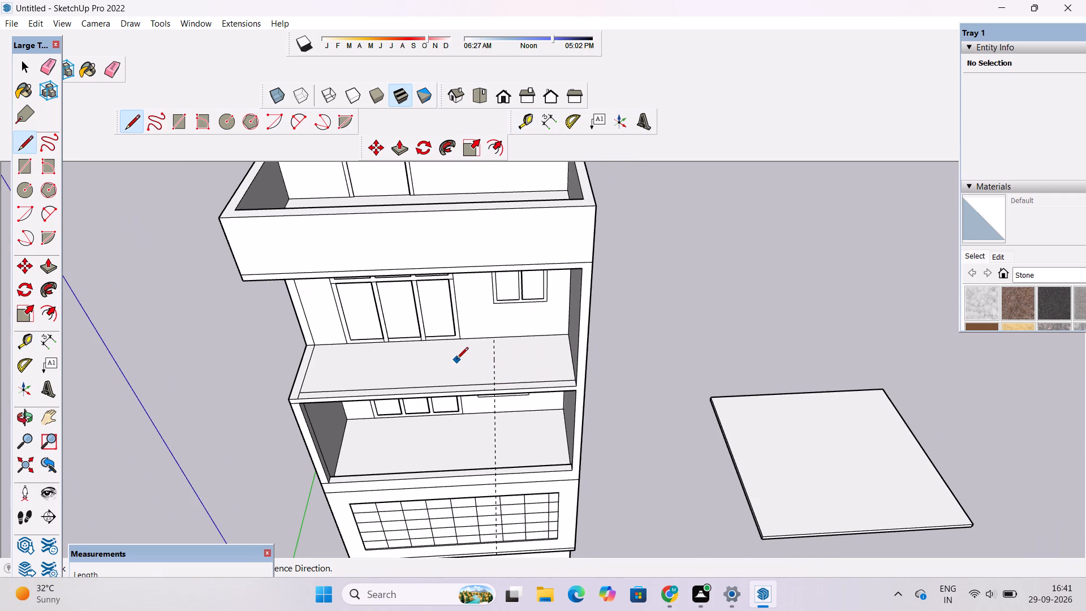
scroll(416, 357, "down", 4)
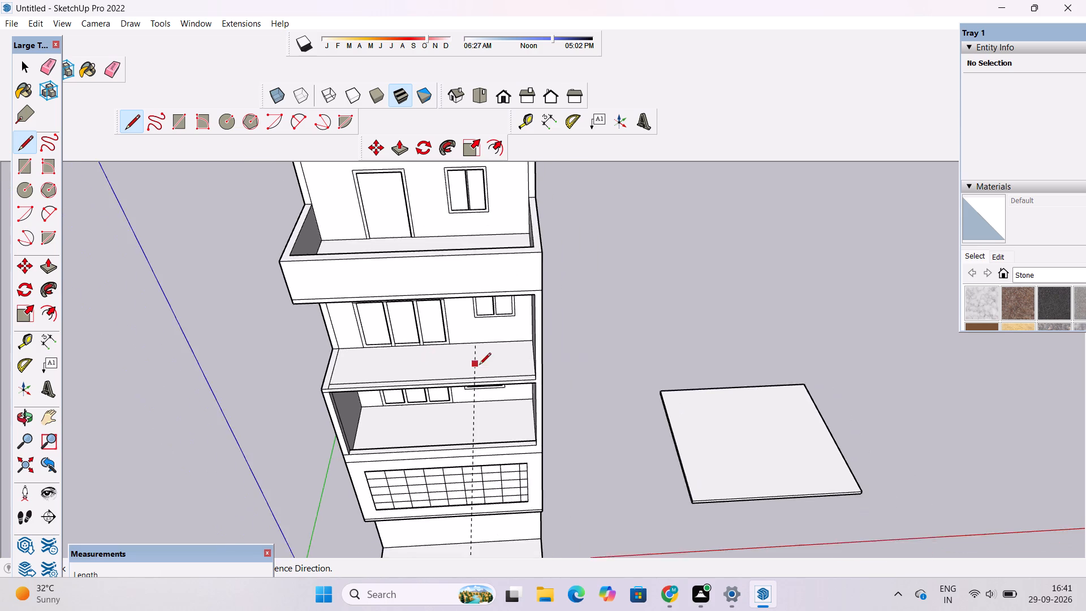
scroll(481, 376, "up", 20)
scroll(481, 376, "up", 3)
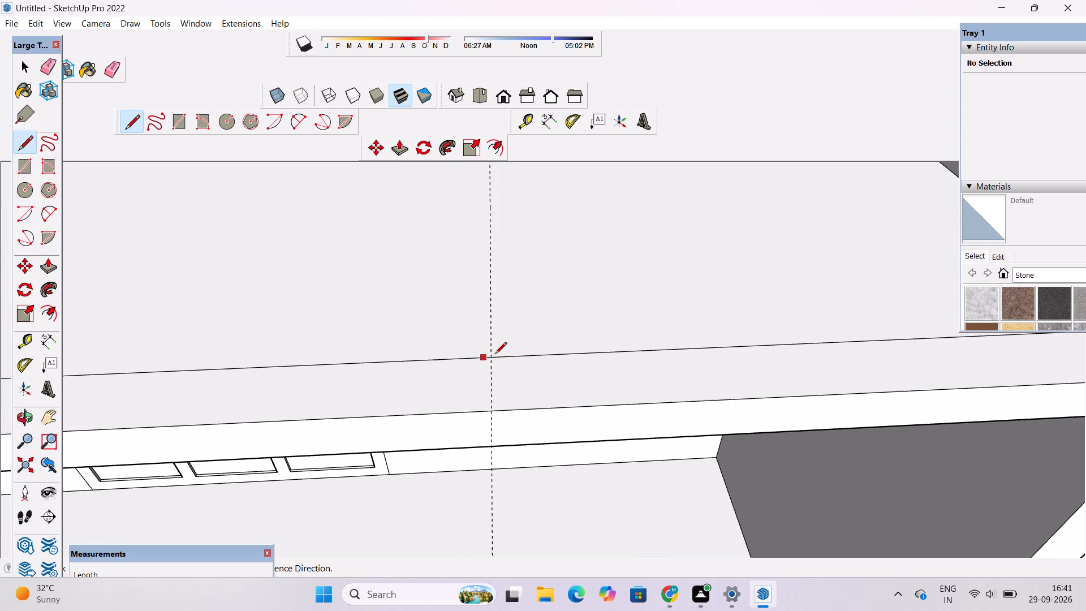
left_click(489, 357)
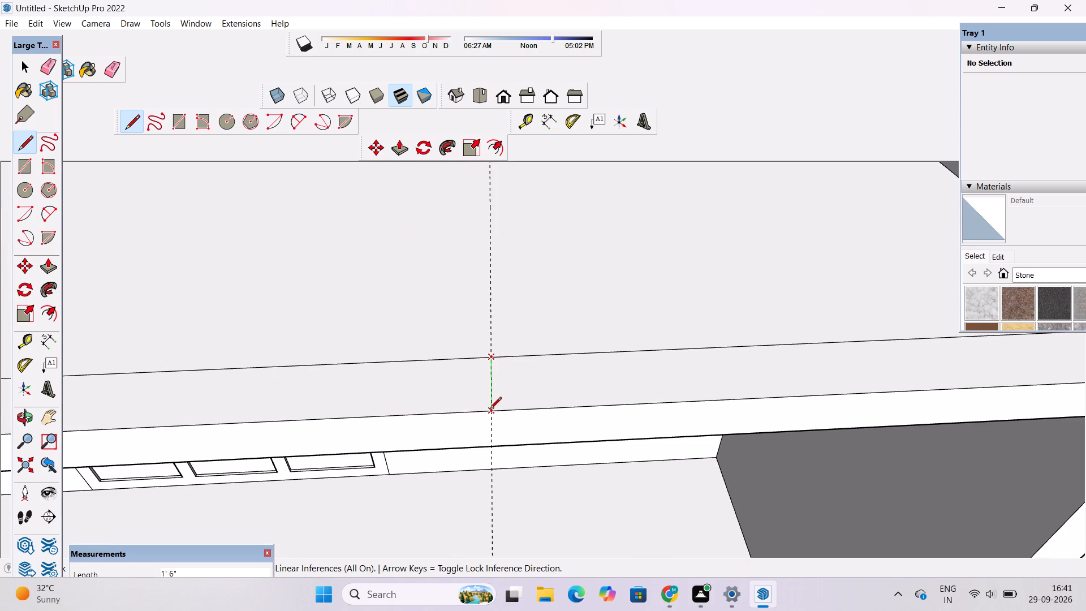
left_click(490, 410)
scroll(356, 346, "down", 15)
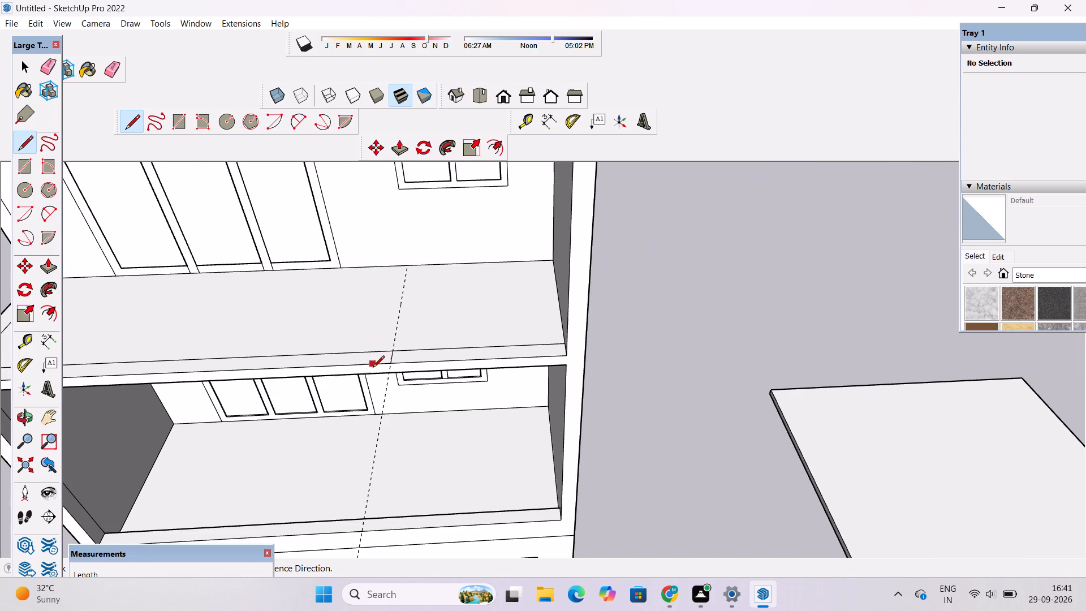
key("space")
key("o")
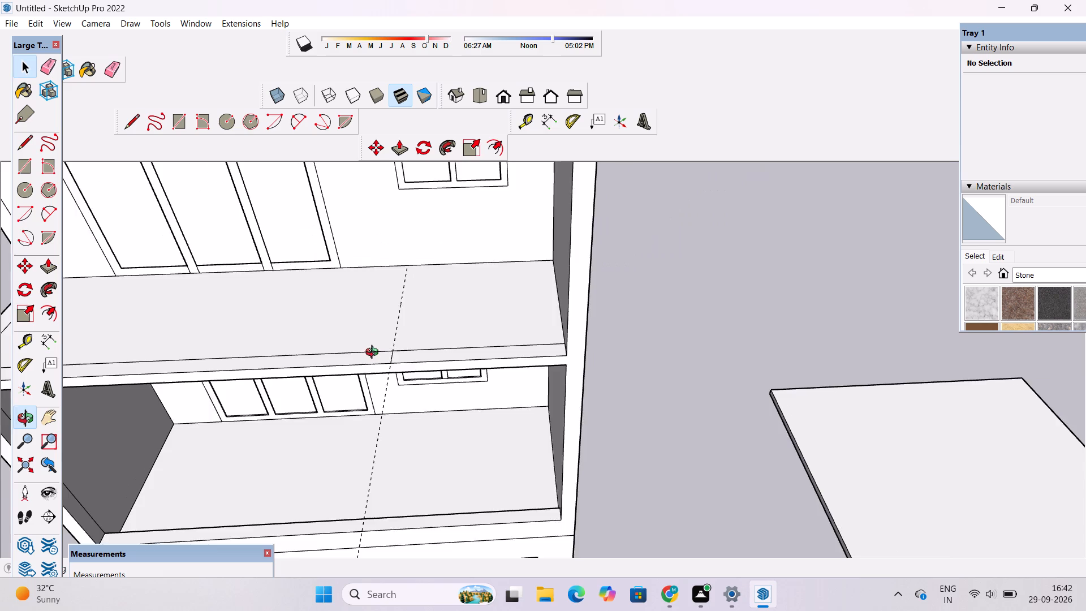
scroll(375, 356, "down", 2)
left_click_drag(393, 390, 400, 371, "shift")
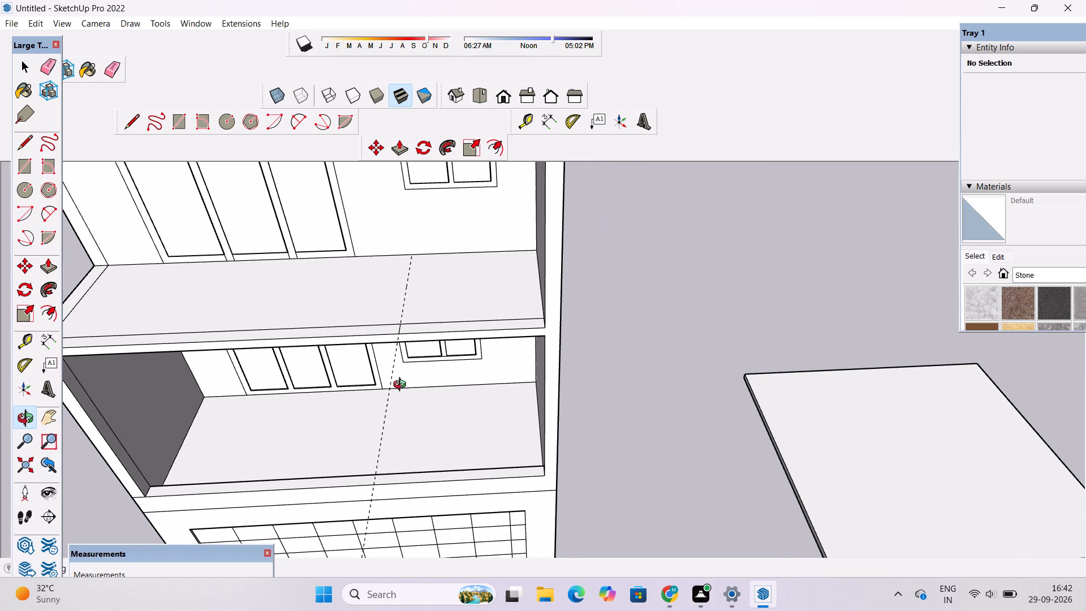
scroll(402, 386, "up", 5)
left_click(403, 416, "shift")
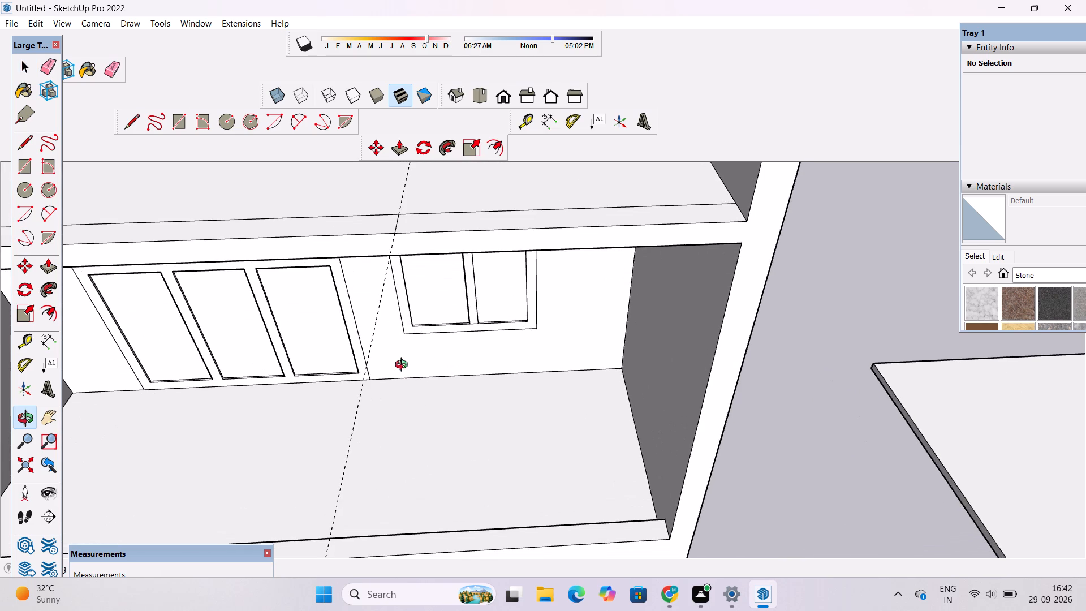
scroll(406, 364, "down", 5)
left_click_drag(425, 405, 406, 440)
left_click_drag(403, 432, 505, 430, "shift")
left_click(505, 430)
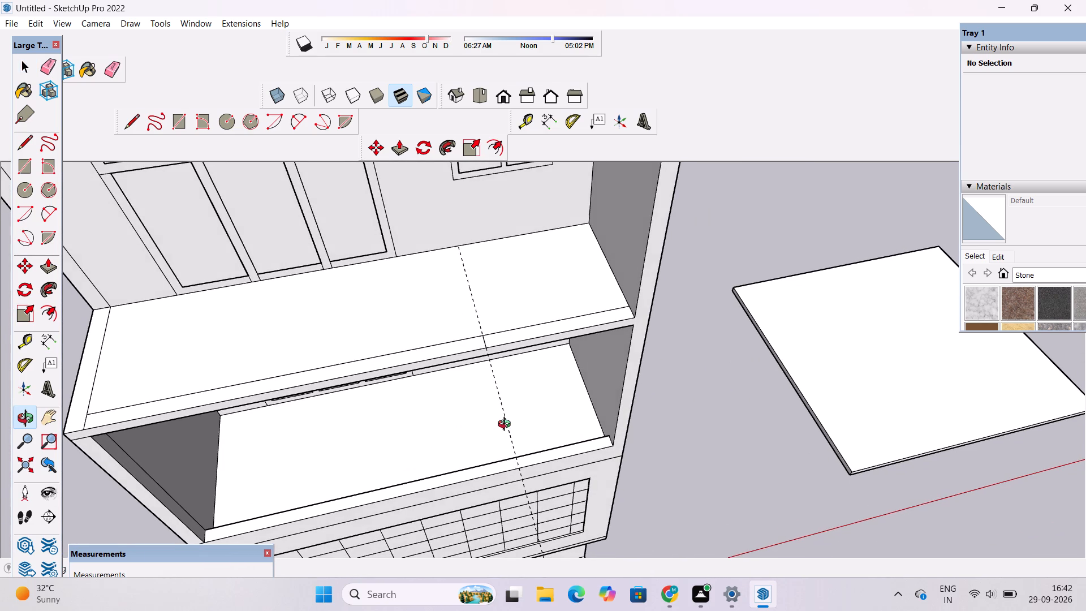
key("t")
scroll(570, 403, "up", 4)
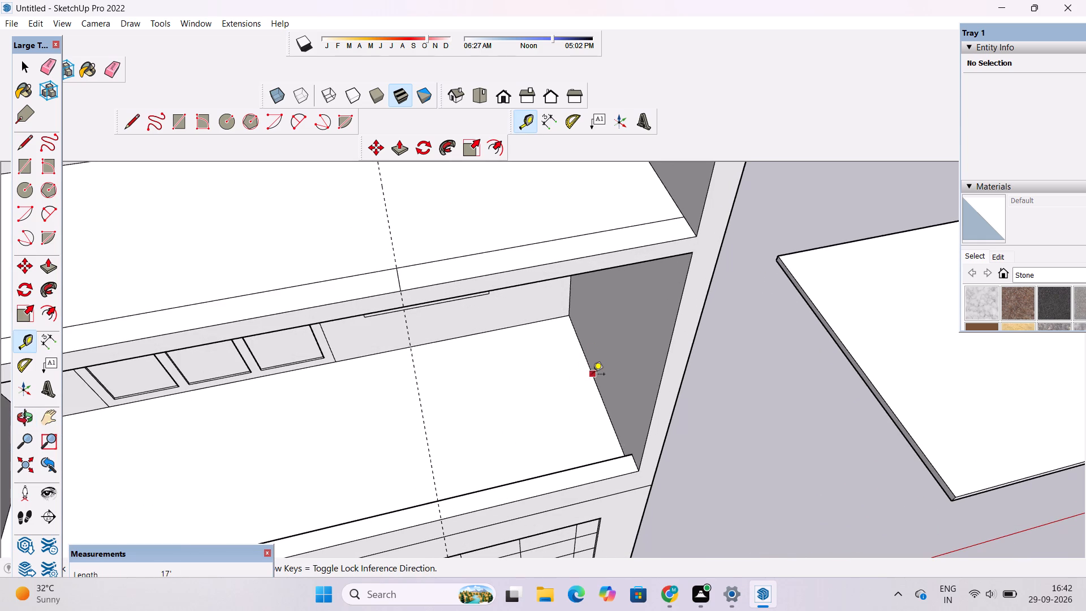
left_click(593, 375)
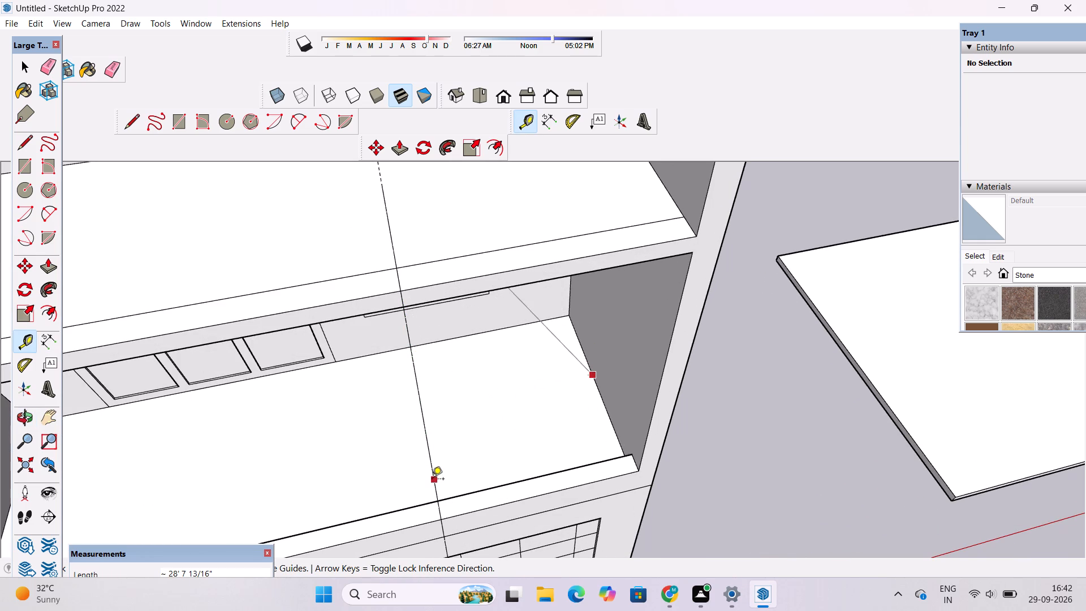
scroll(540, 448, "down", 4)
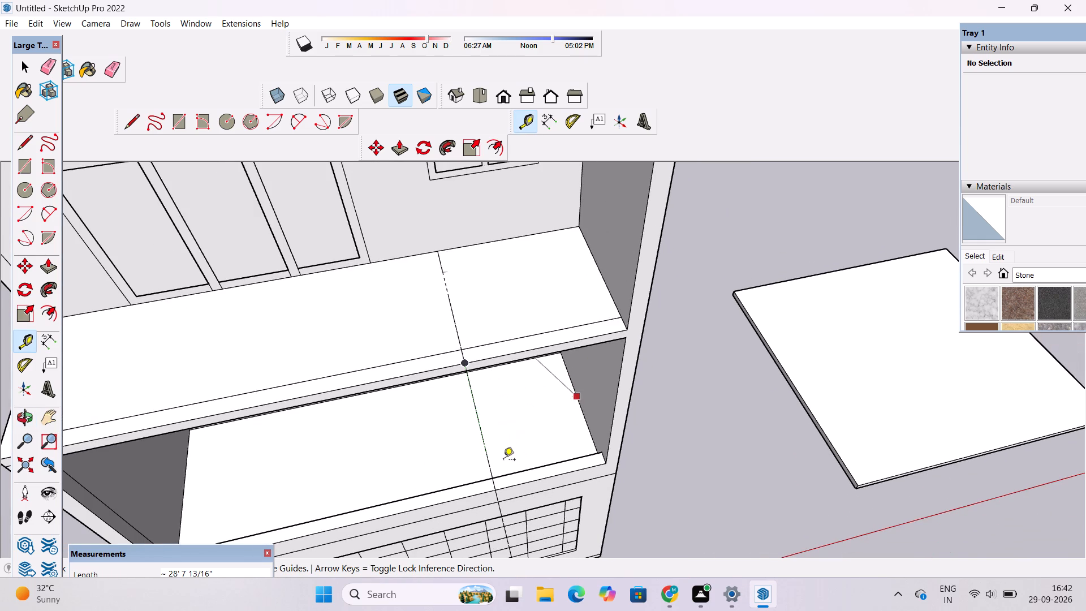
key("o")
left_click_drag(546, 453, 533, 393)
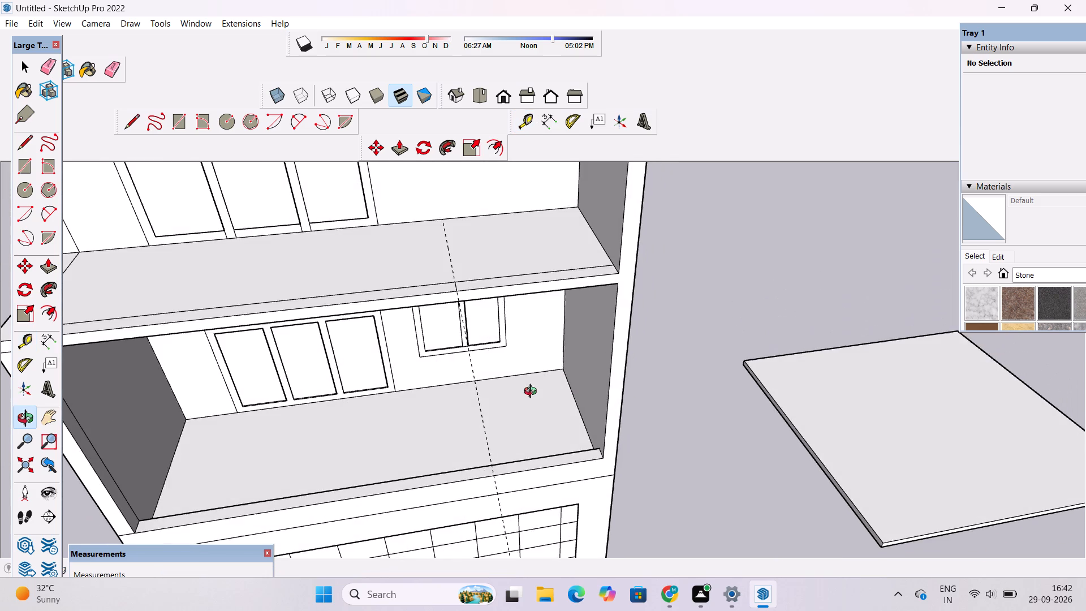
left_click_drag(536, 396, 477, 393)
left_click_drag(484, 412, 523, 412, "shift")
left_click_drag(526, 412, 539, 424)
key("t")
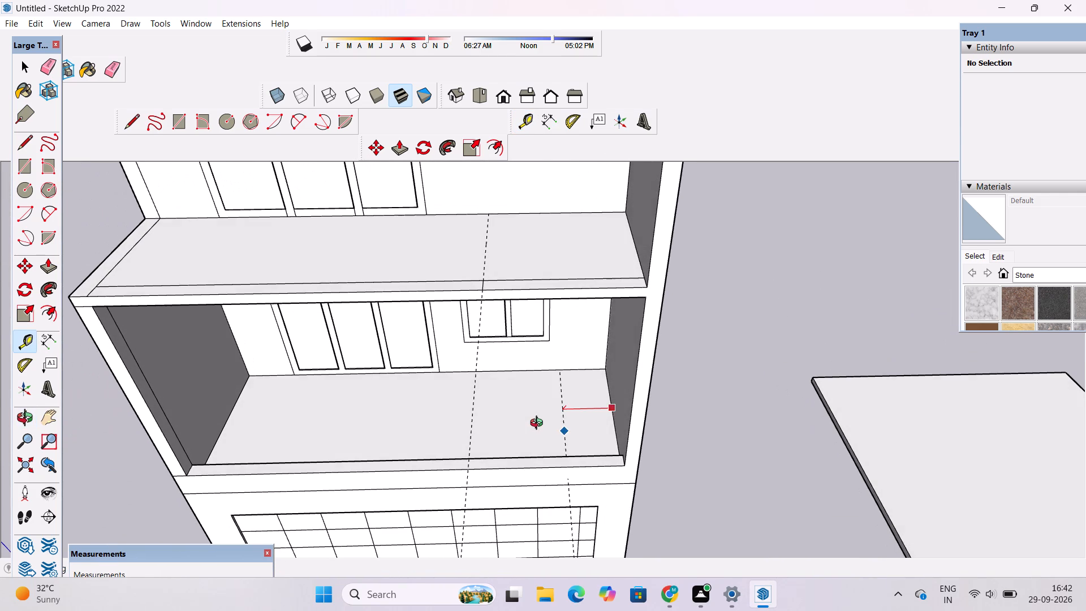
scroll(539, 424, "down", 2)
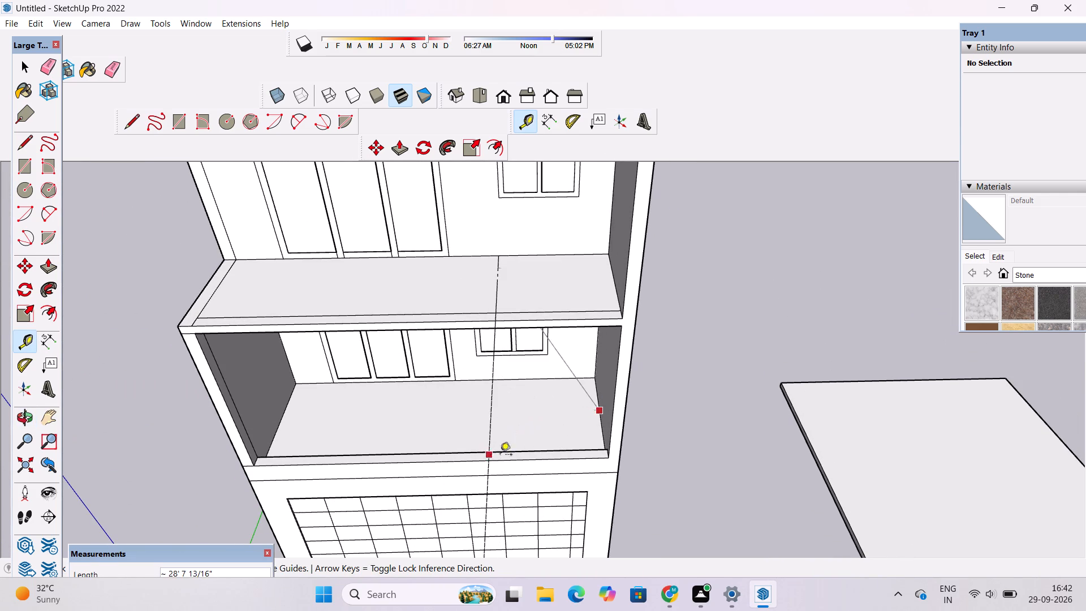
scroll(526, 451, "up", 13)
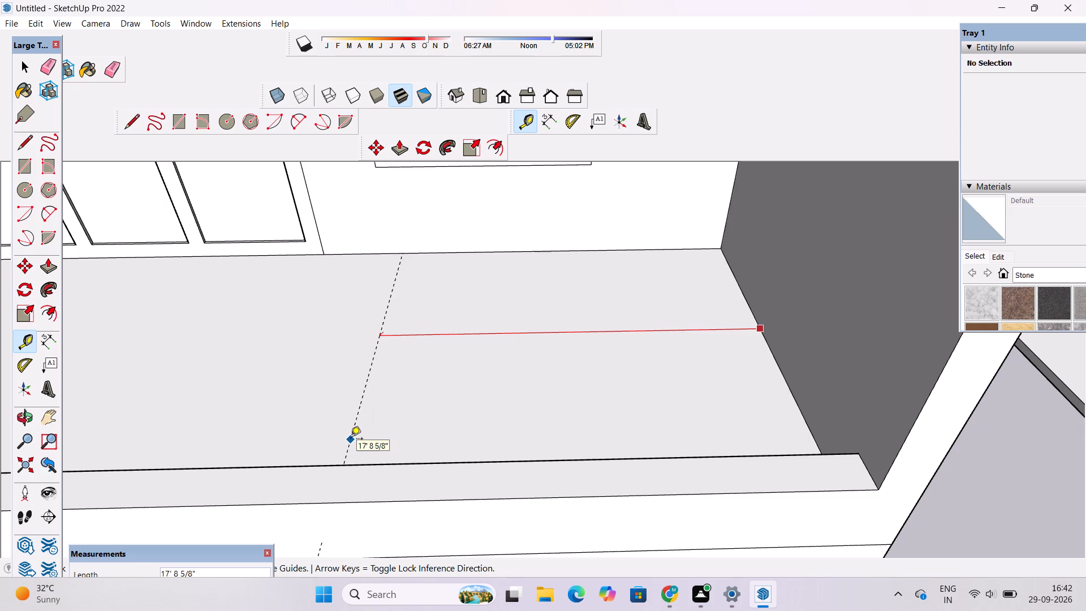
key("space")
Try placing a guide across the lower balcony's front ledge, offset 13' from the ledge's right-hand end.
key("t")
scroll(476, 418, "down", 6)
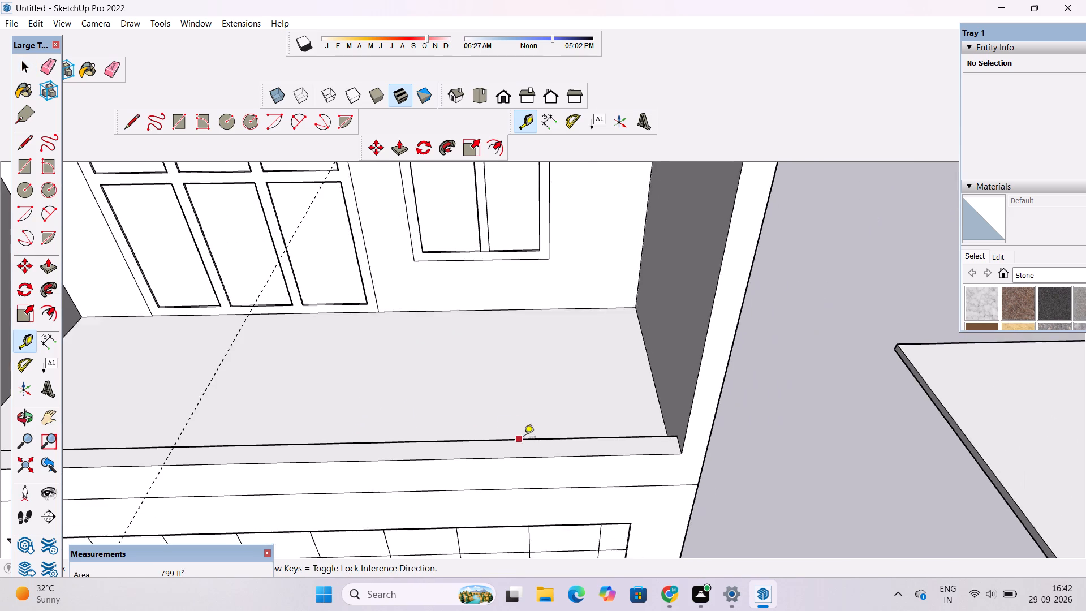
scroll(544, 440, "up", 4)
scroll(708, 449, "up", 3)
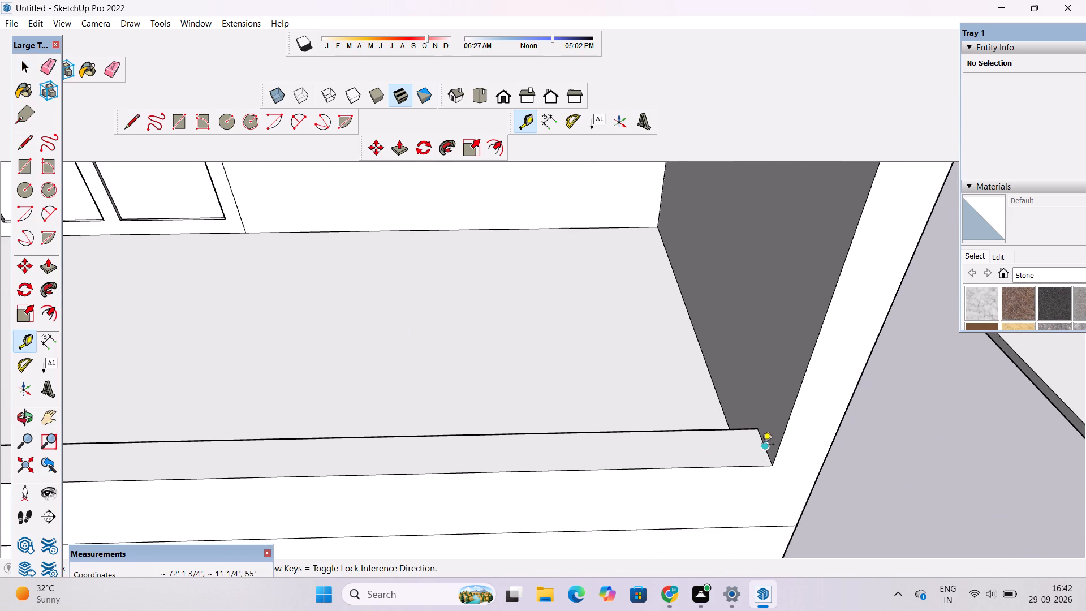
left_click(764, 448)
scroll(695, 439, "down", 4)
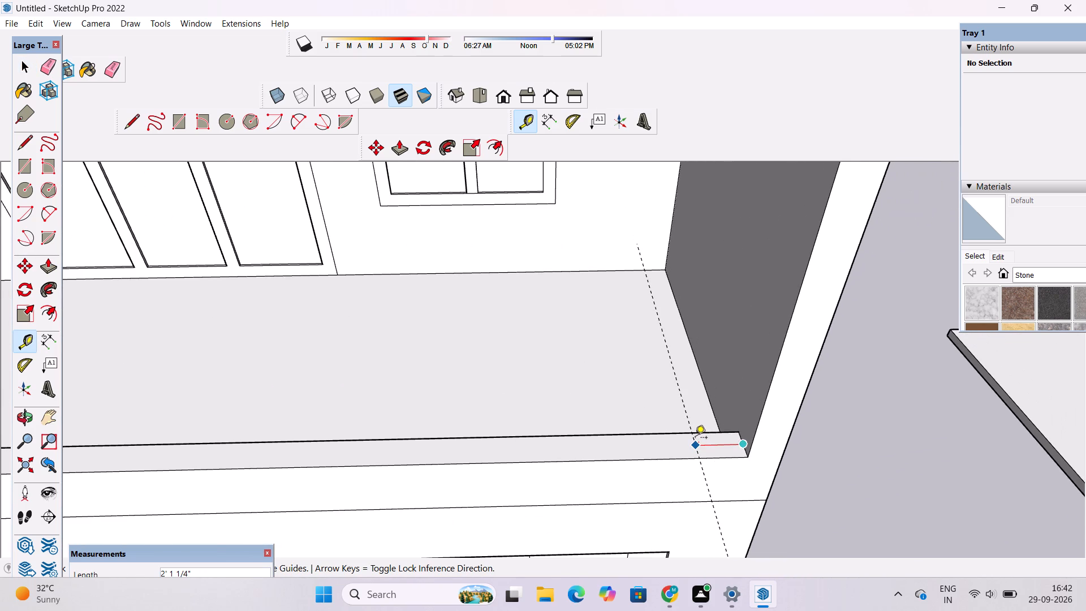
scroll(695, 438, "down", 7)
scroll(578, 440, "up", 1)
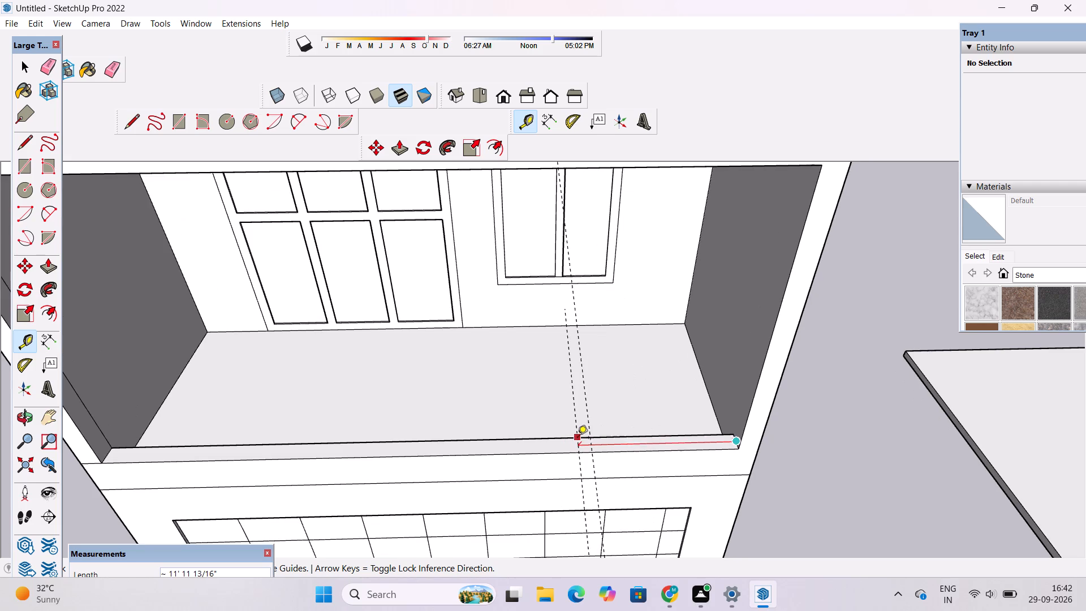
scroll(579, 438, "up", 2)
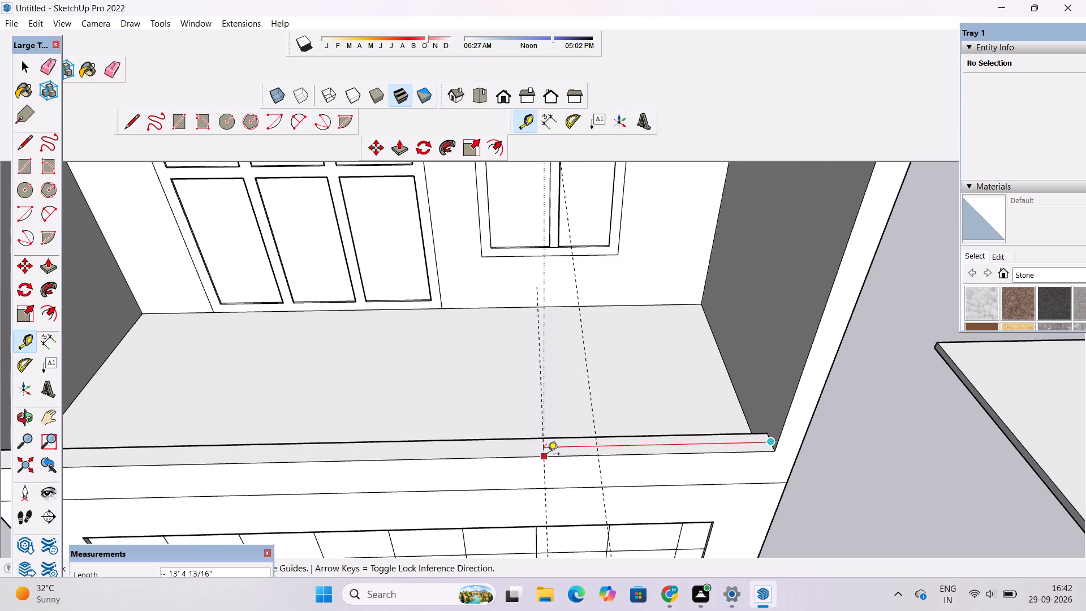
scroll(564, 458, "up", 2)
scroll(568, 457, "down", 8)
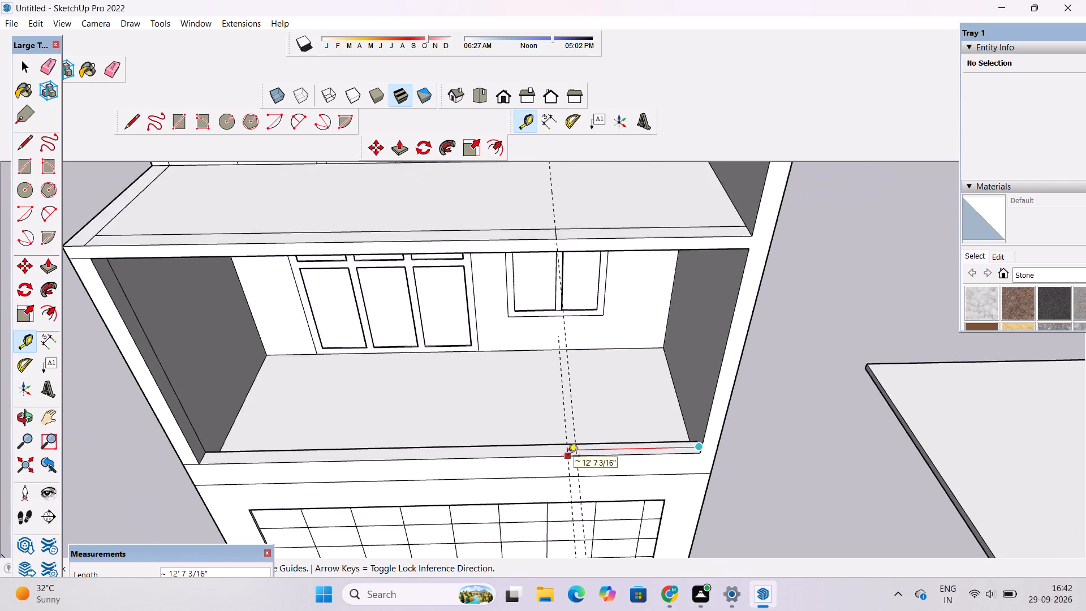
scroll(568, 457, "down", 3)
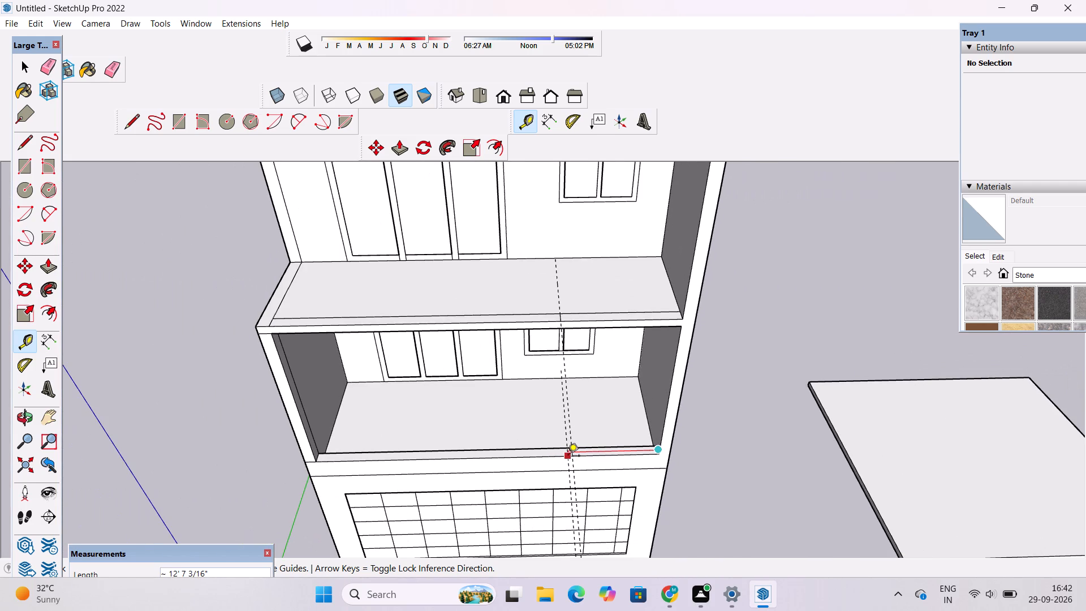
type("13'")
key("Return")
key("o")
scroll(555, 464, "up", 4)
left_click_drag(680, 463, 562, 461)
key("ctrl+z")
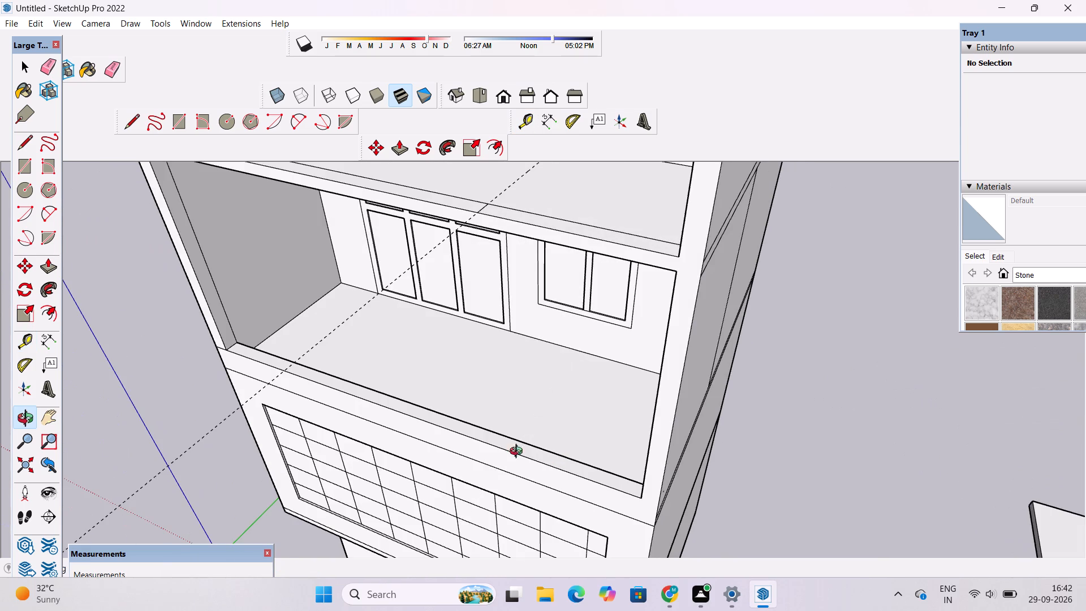
Measure the distance along the upper balcony's front edge from the dividing line to the right-hand side wall.
scroll(460, 442, "down", 3)
left_click_drag(406, 446, 537, 483)
left_click_drag(537, 483, 522, 458, "shift")
scroll(500, 417, "down", 3)
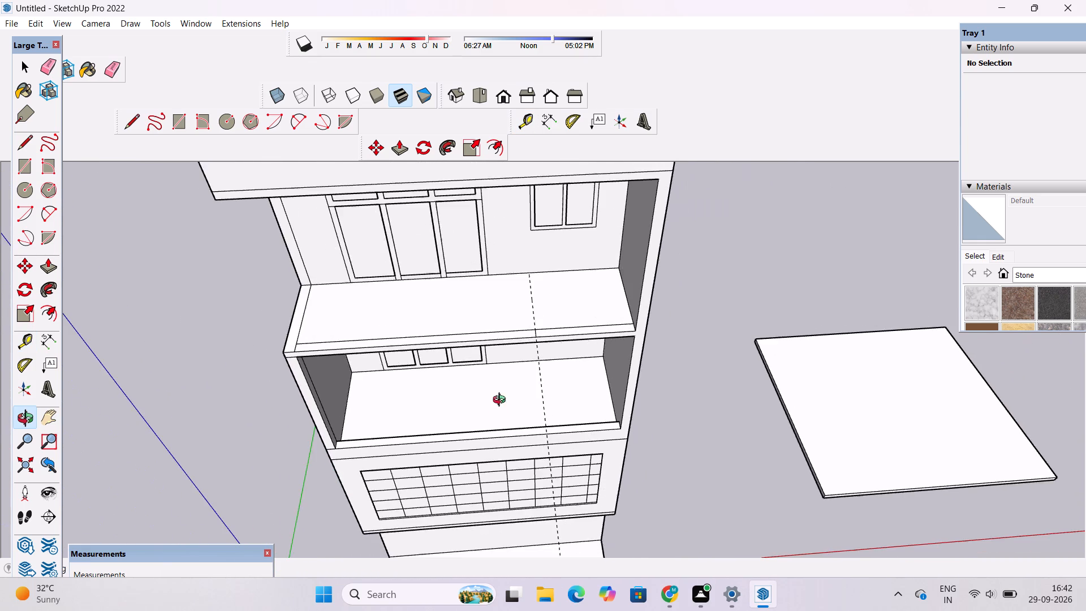
left_click_drag(542, 329, 578, 354)
scroll(578, 354, "up", 5)
left_click_drag(518, 347, 535, 345)
left_click_drag(537, 347, 537, 356)
left_click_drag(516, 361, 551, 361)
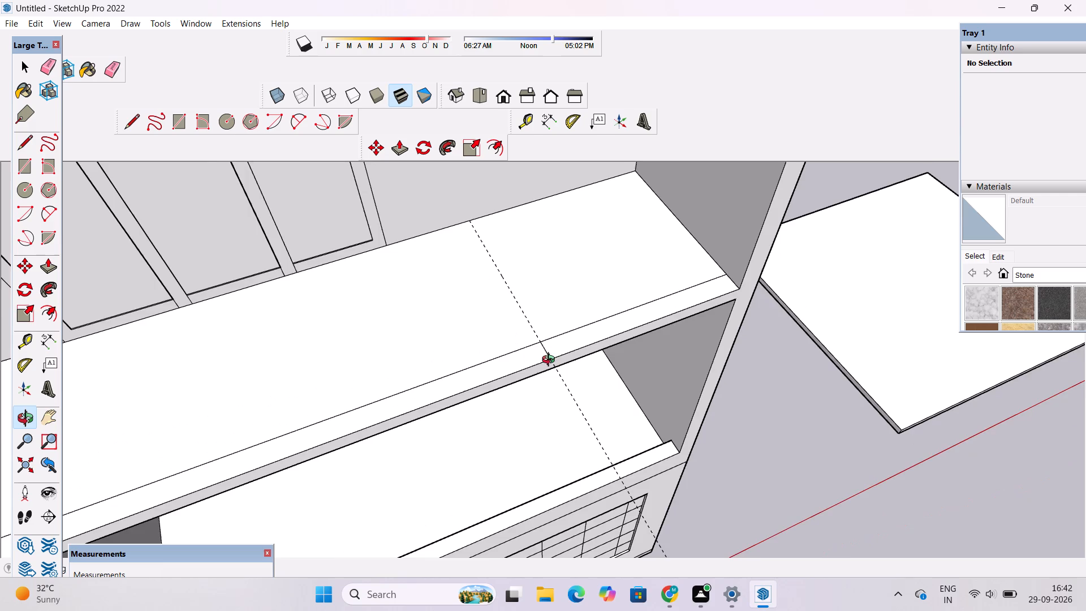
scroll(540, 354, "up", 2)
left_click_drag(540, 353, 480, 350, "shift")
left_click(475, 375)
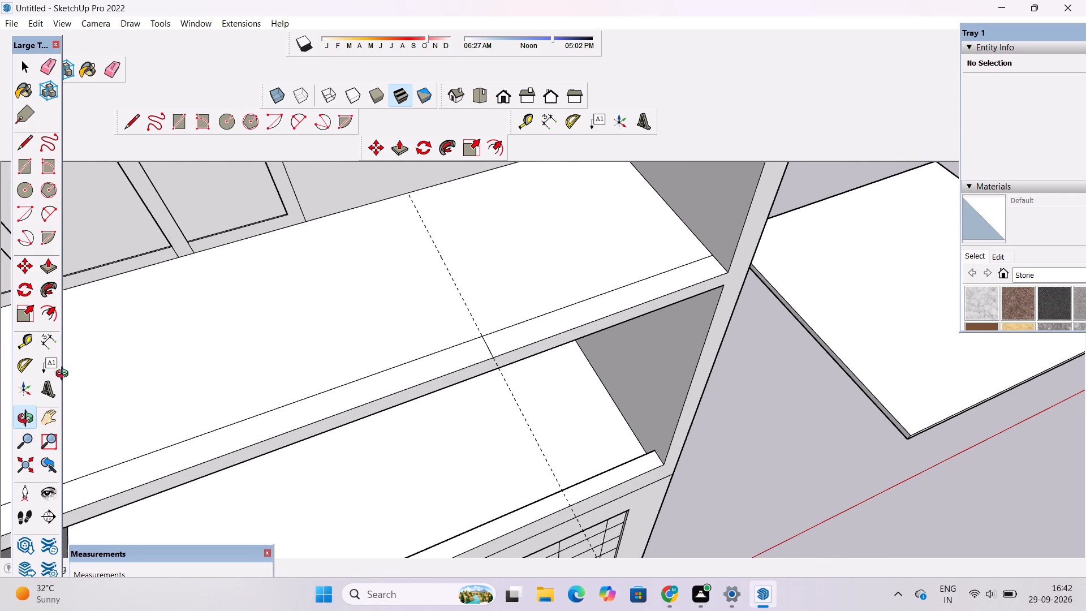
left_click(53, 340)
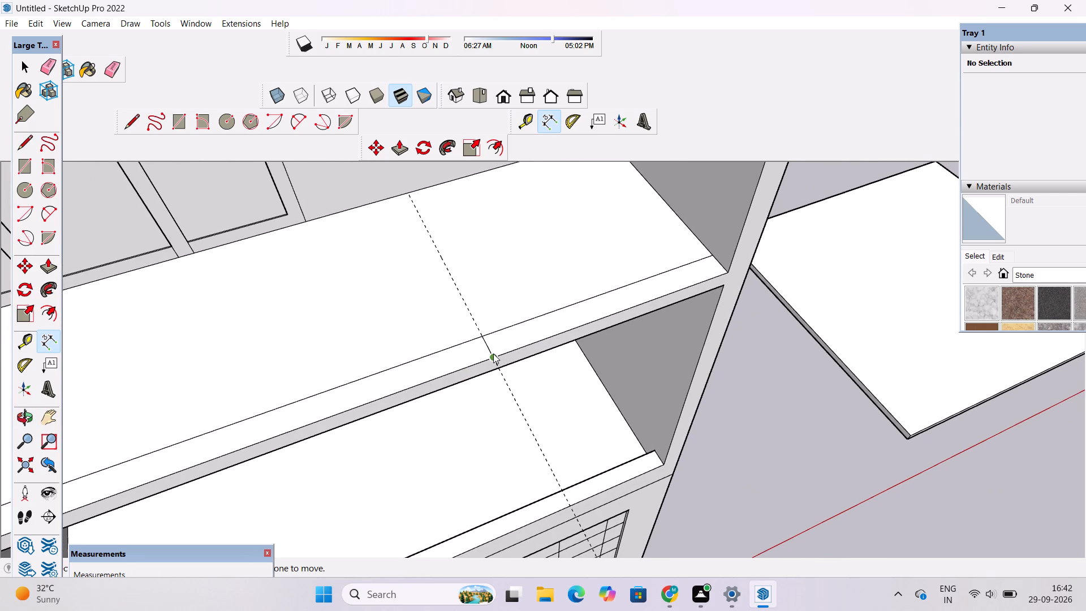
left_click(492, 354)
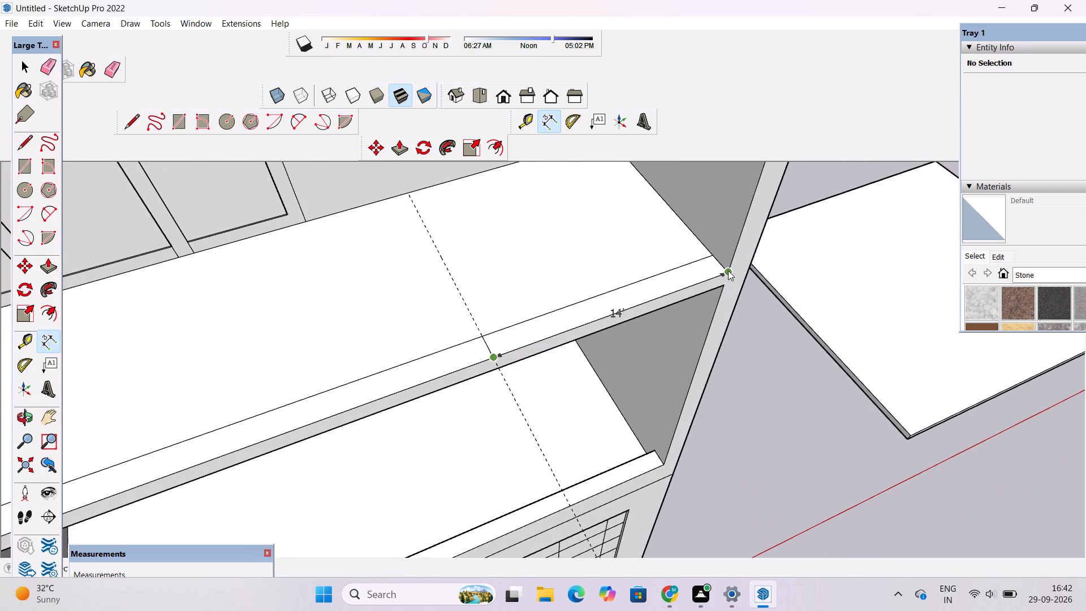
key("space")
Place a guide across the lower balcony's front ledge, offset 14' from the ledge's right-hand end.
scroll(482, 281, "down", 3)
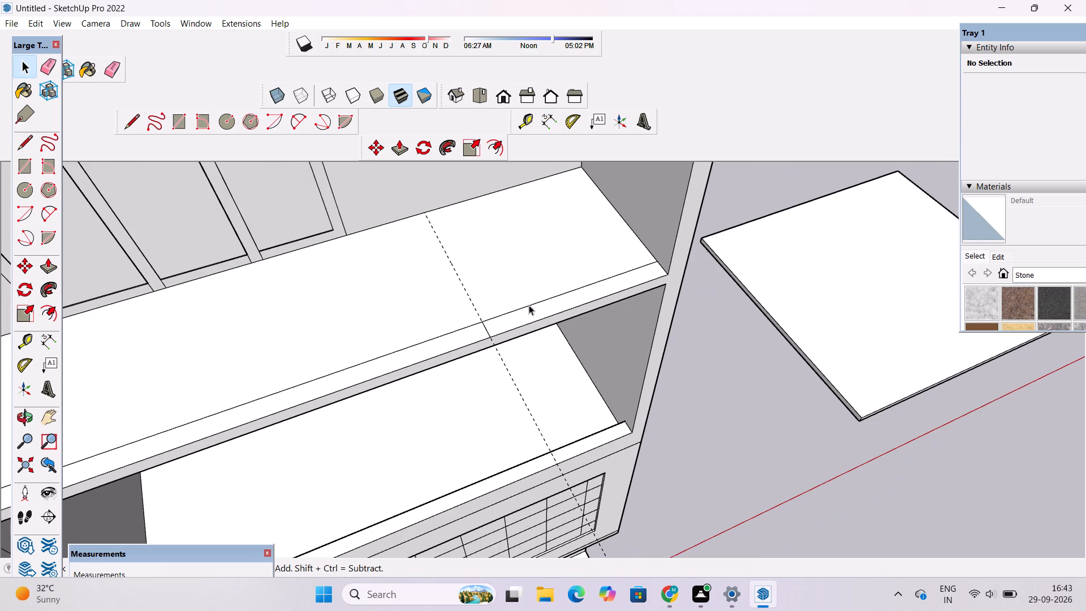
key("t")
scroll(623, 448, "up", 8)
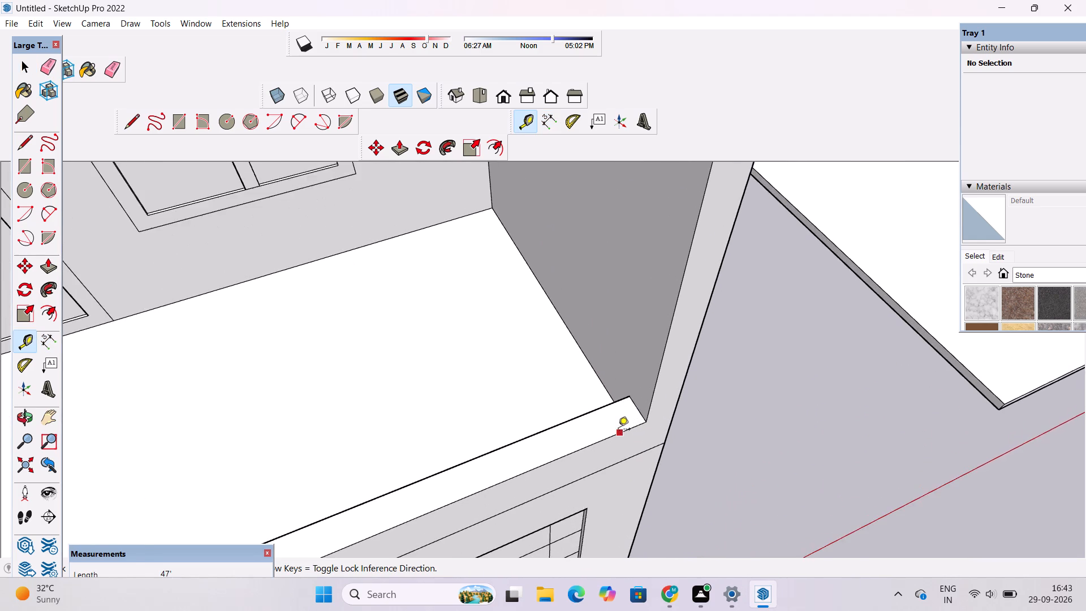
scroll(626, 412, "up", 3)
left_click(641, 406)
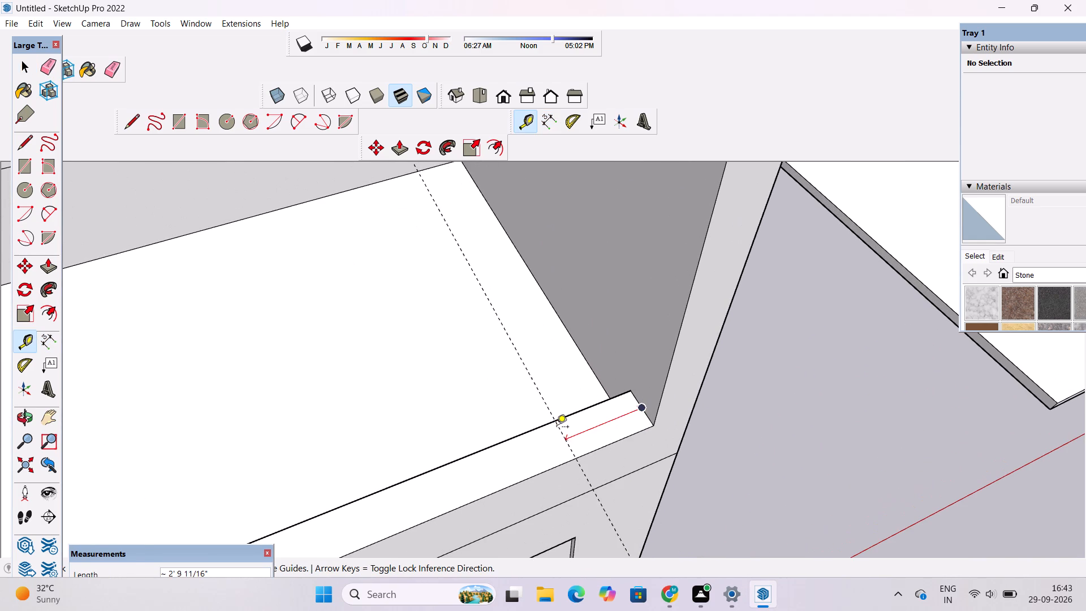
type("14")
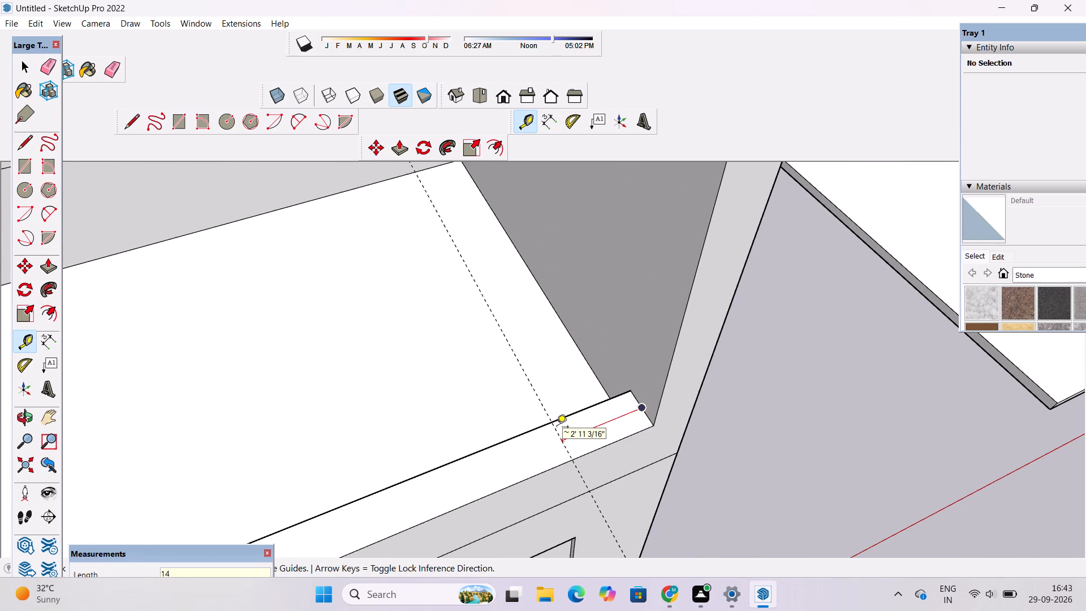
key("apostrophe")
key("Return")
key("o")
scroll(538, 380, "down", 5)
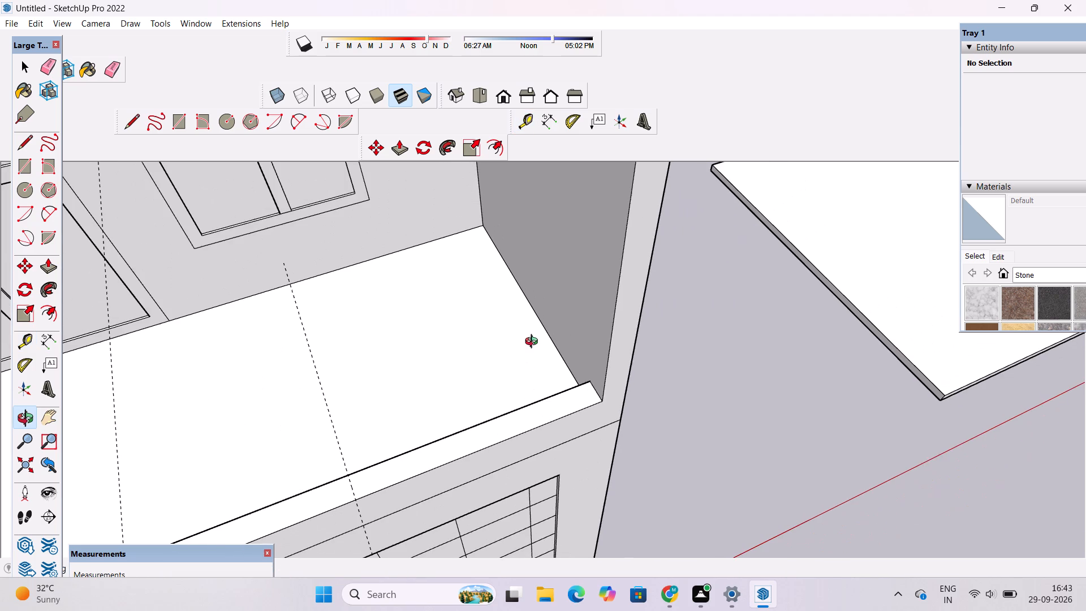
Draw a line along the guide across the lower balcony's front ledge, from its outer edge to its inner edge.
key("l")
scroll(431, 448, "down", 3)
scroll(369, 483, "up", 6)
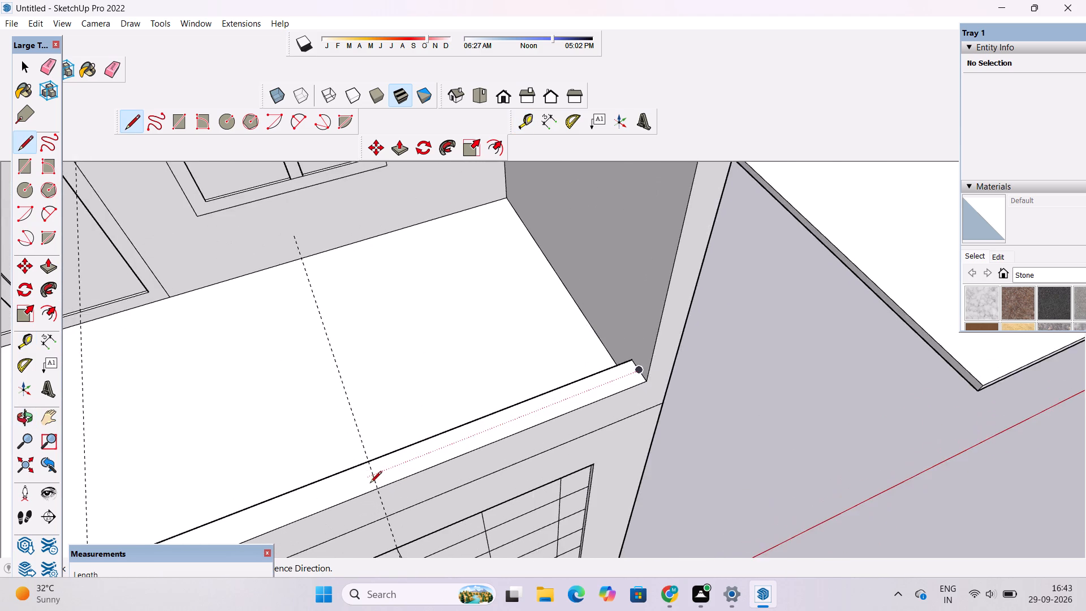
scroll(370, 484, "up", 2)
left_click(381, 491)
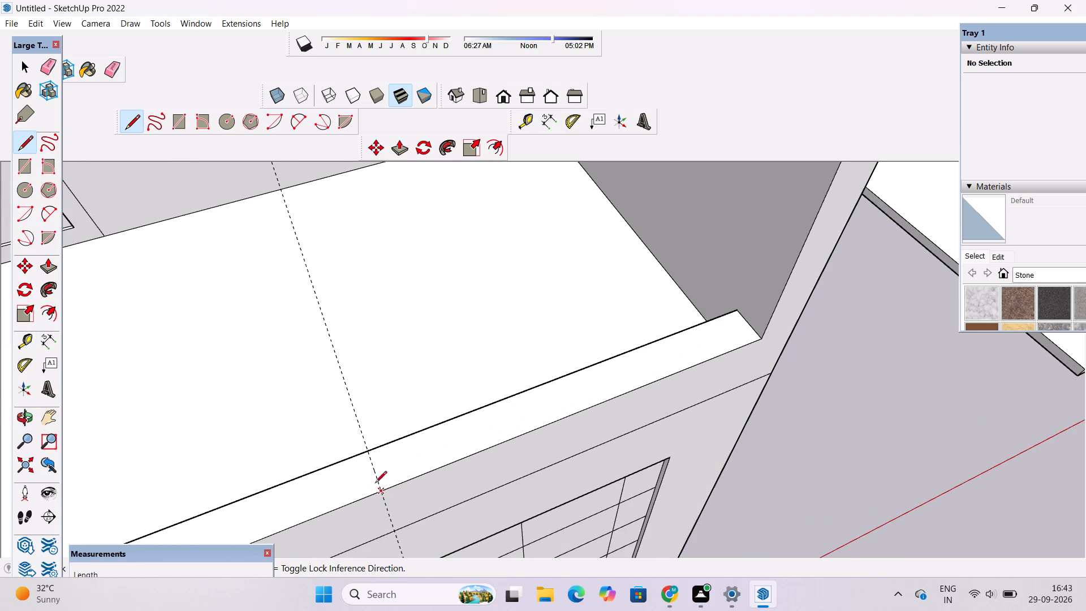
left_click(369, 453)
key("space")
Erase the two guides crossing the upper and lower balconies.
type("e")
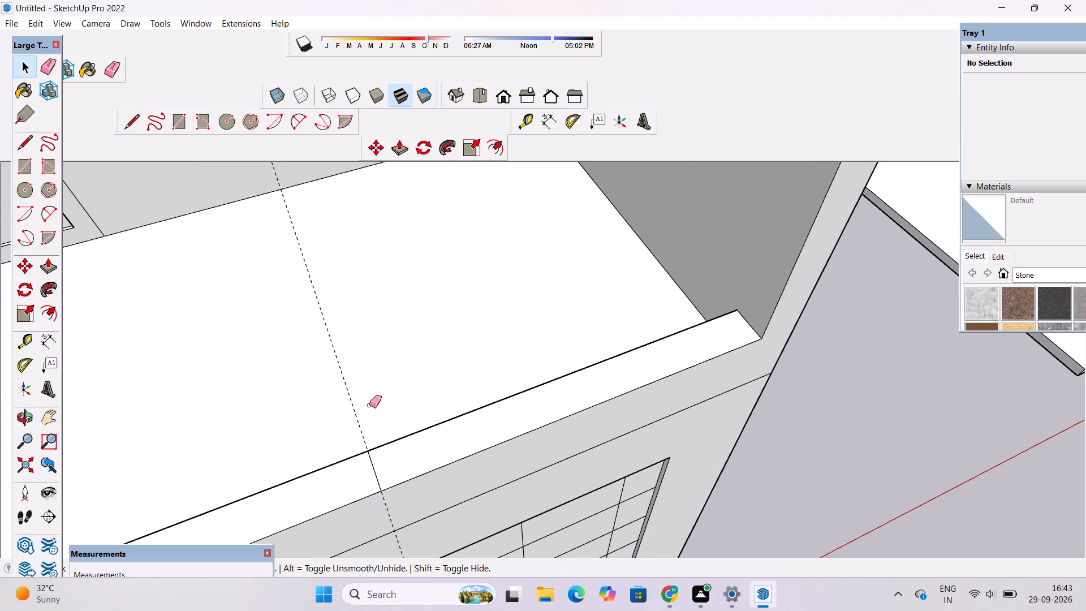
left_click_drag(368, 390, 352, 415)
scroll(476, 406, "down", 8)
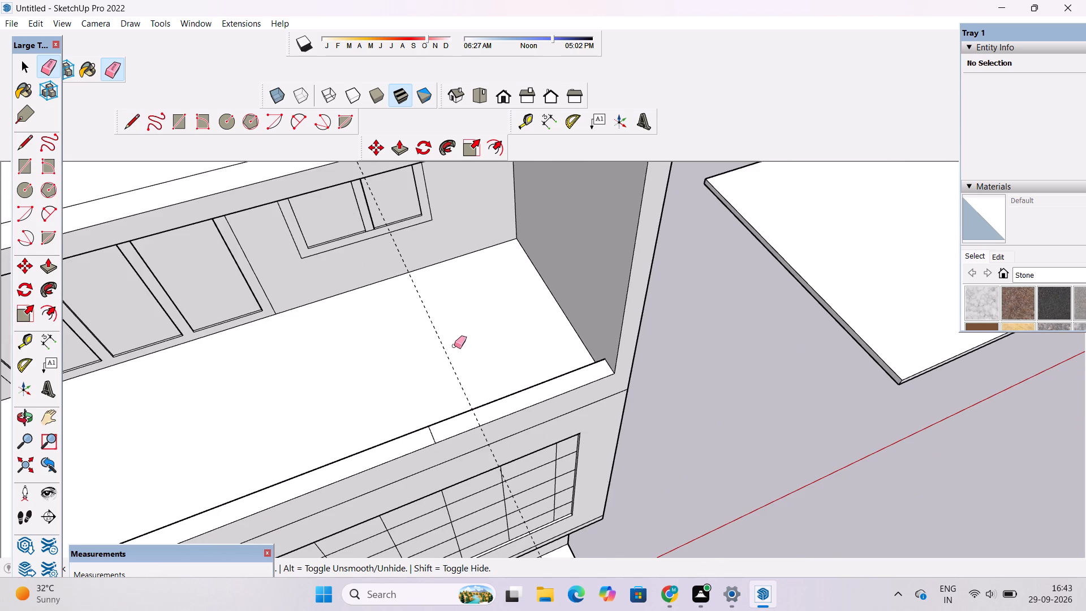
left_click_drag(453, 345, 438, 363)
Examine the dividing lines on the front ledges of the upper and lower balconies.
key("o")
scroll(424, 401, "down", 4)
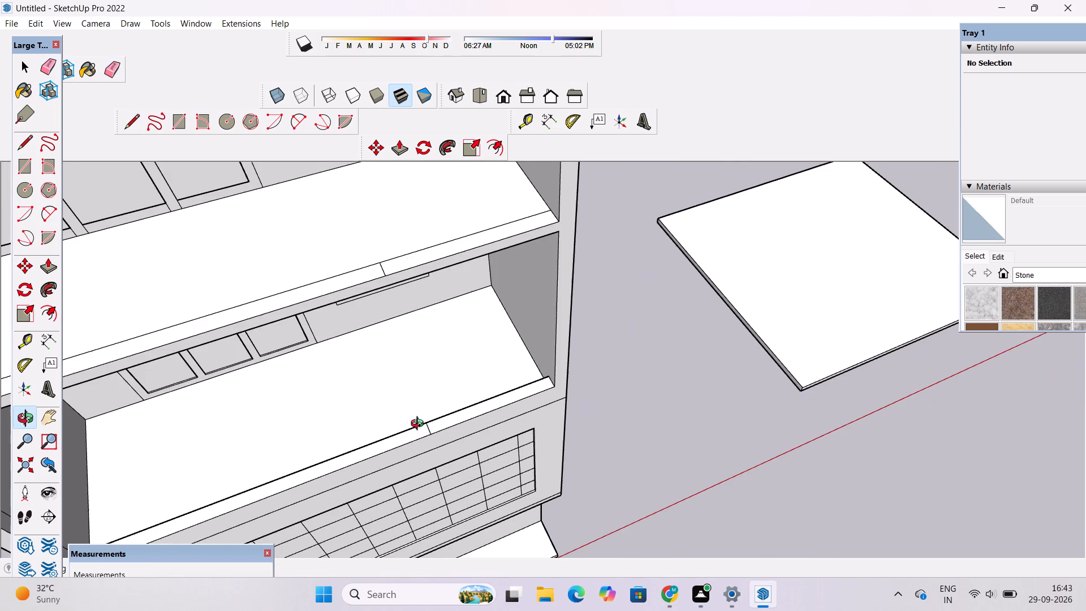
scroll(420, 425, "down", 3)
scroll(418, 432, "up", 4)
scroll(416, 422, "down", 3)
scroll(416, 422, "up", 3)
scroll(416, 422, "down", 1)
scroll(416, 422, "up", 1)
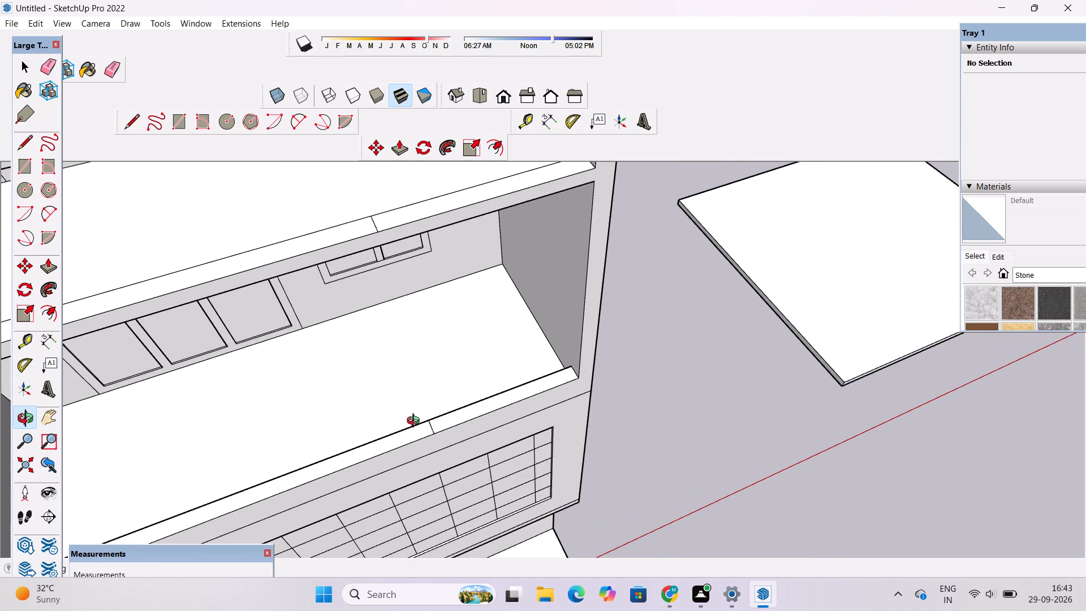
scroll(416, 422, "down", 4)
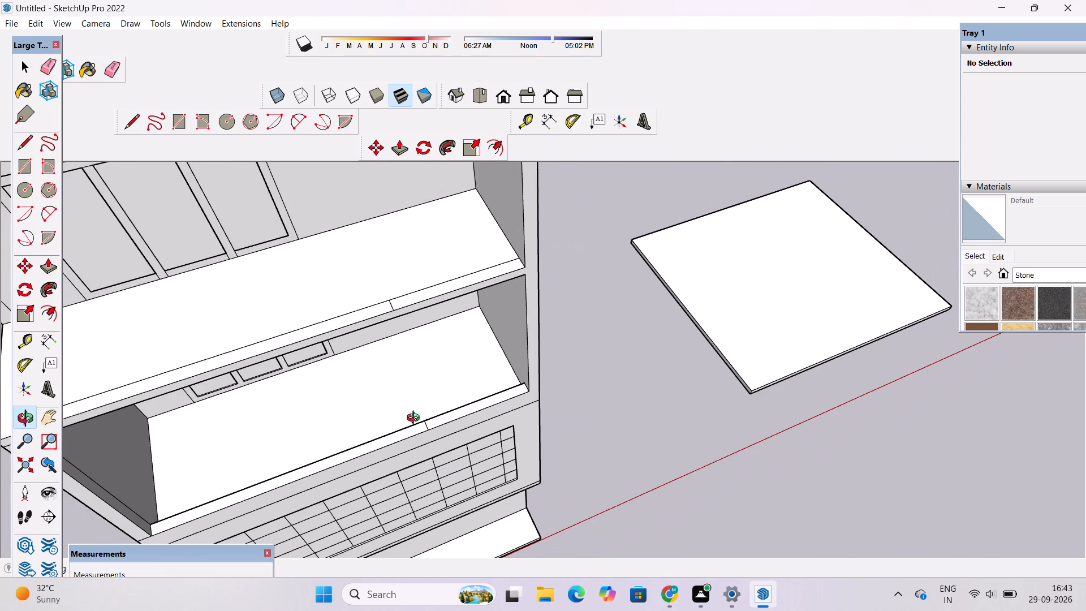
scroll(416, 419, "up", 4)
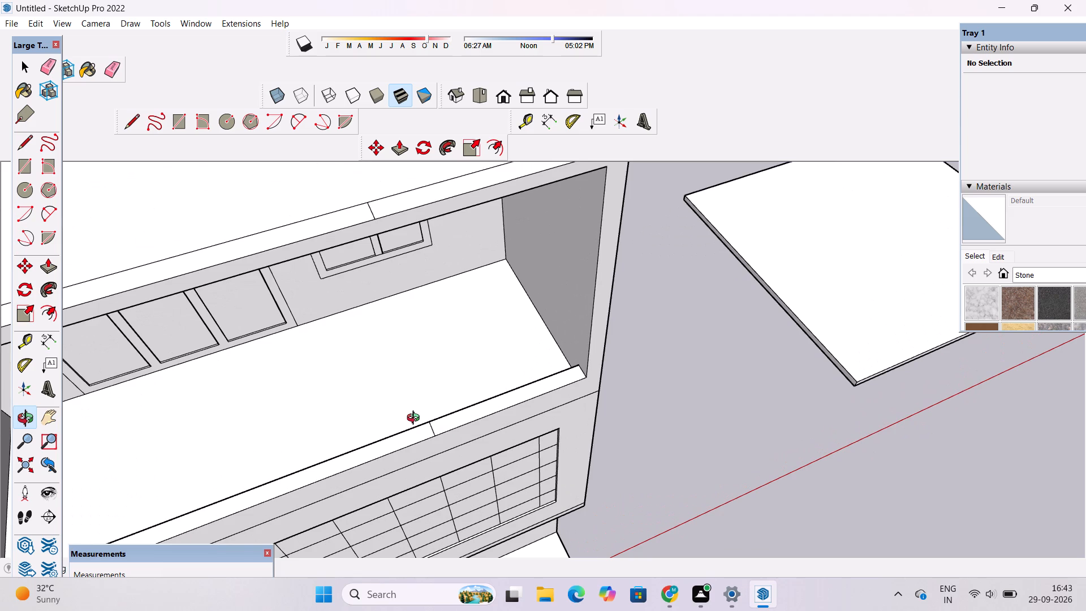
scroll(418, 408, "down", 6)
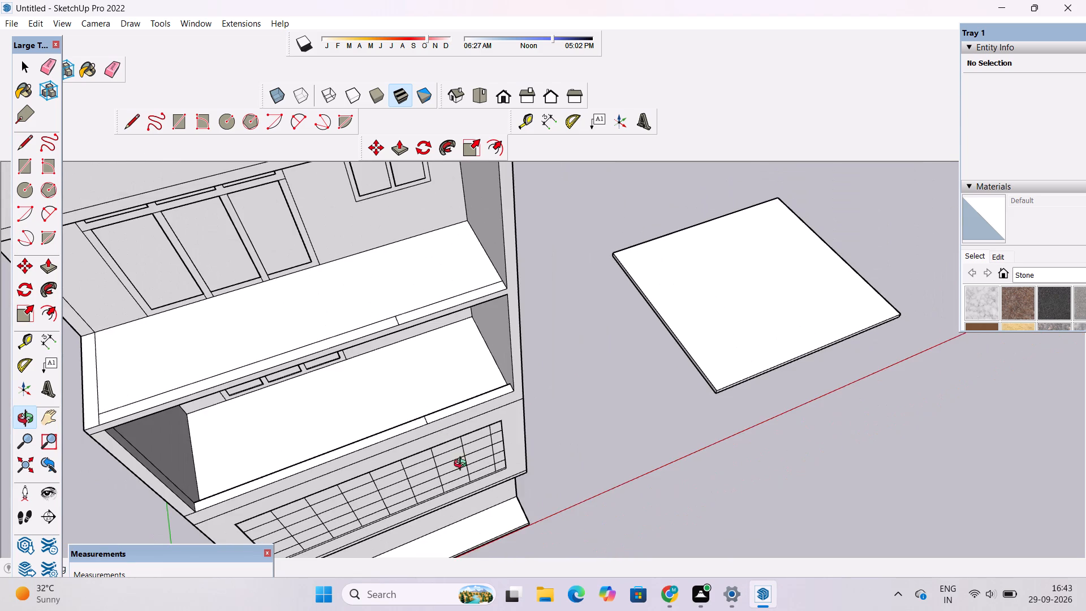
Review both balconies and their divided ledges from the front, from above and from the side walls.
left_click_drag(463, 465, 377, 412)
scroll(375, 413, "down", 3)
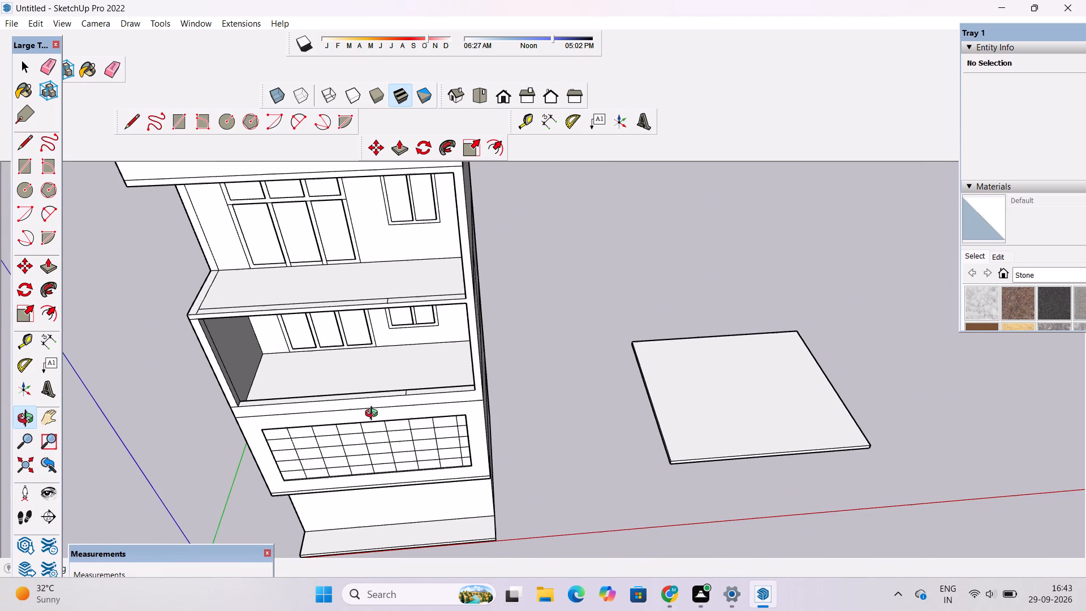
left_click_drag(382, 403, 506, 452, "shift")
scroll(501, 443, "up", 3)
left_click_drag(542, 420, 661, 418)
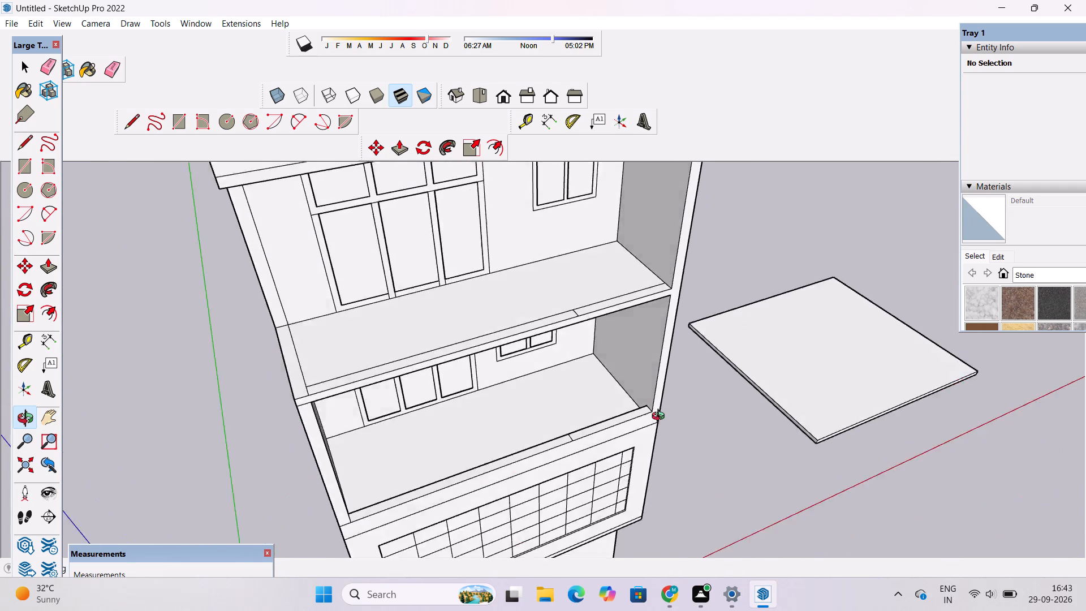
left_click_drag(661, 418, 661, 418)
scroll(670, 407, "up", 3)
left_click_drag(666, 434, 561, 367)
scroll(549, 352, "down", 6)
left_click_drag(545, 364, 554, 408)
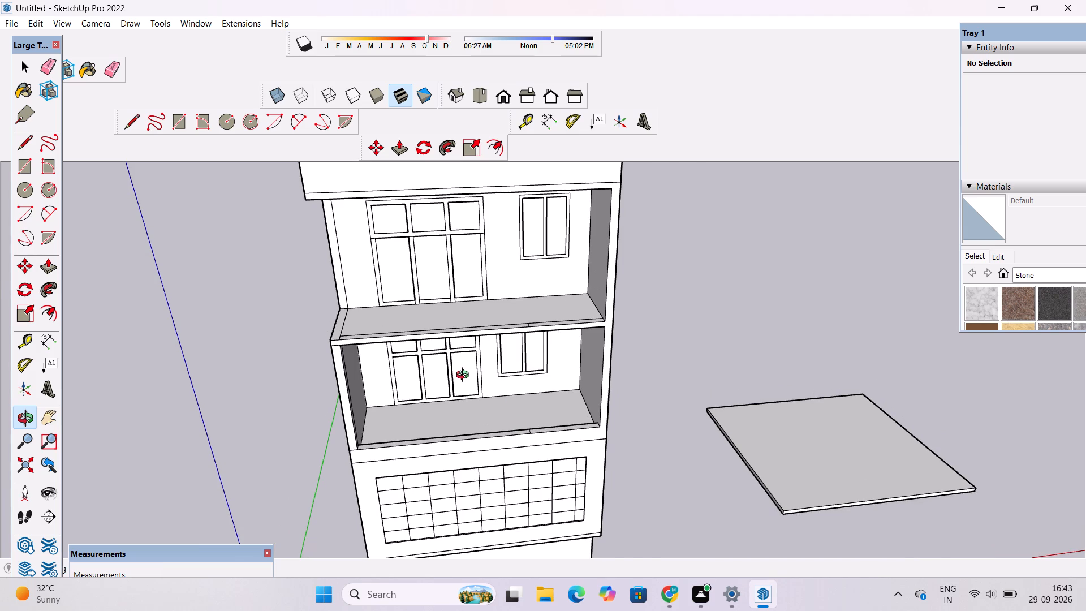
scroll(464, 385, "up", 3)
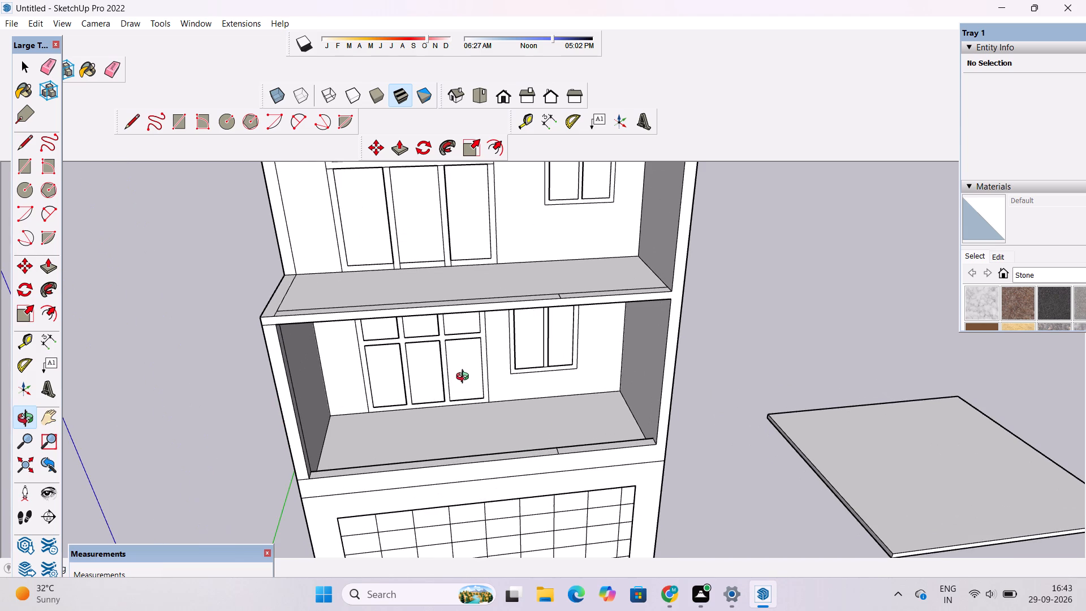
scroll(465, 378, "down", 2)
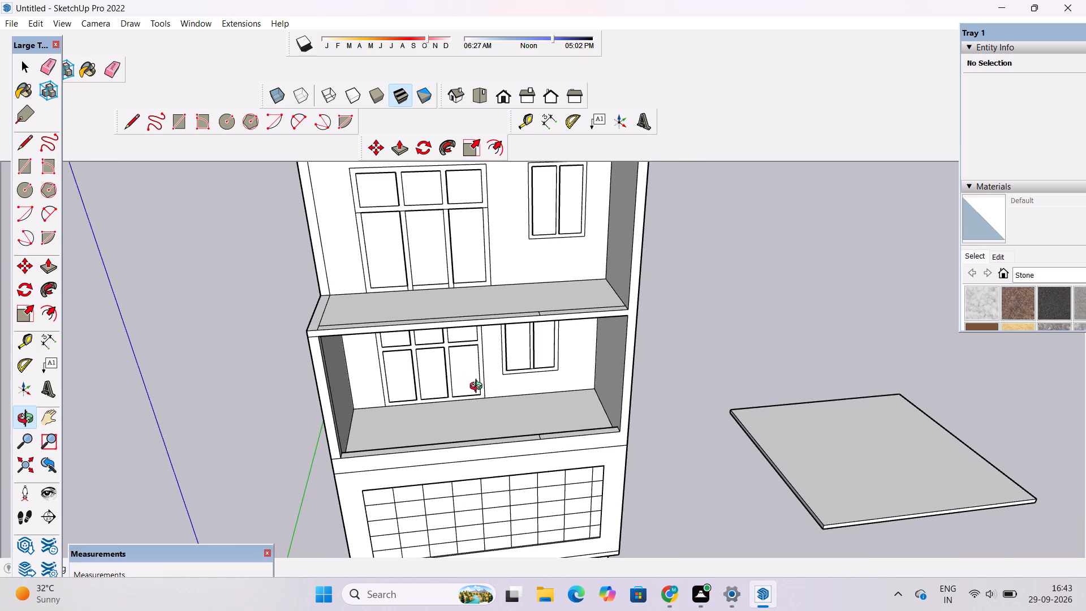
left_click_drag(514, 372, 515, 458, "shift")
left_click_drag(553, 380, 545, 429)
scroll(545, 430, "up", 4)
left_click_drag(547, 437, 419, 418)
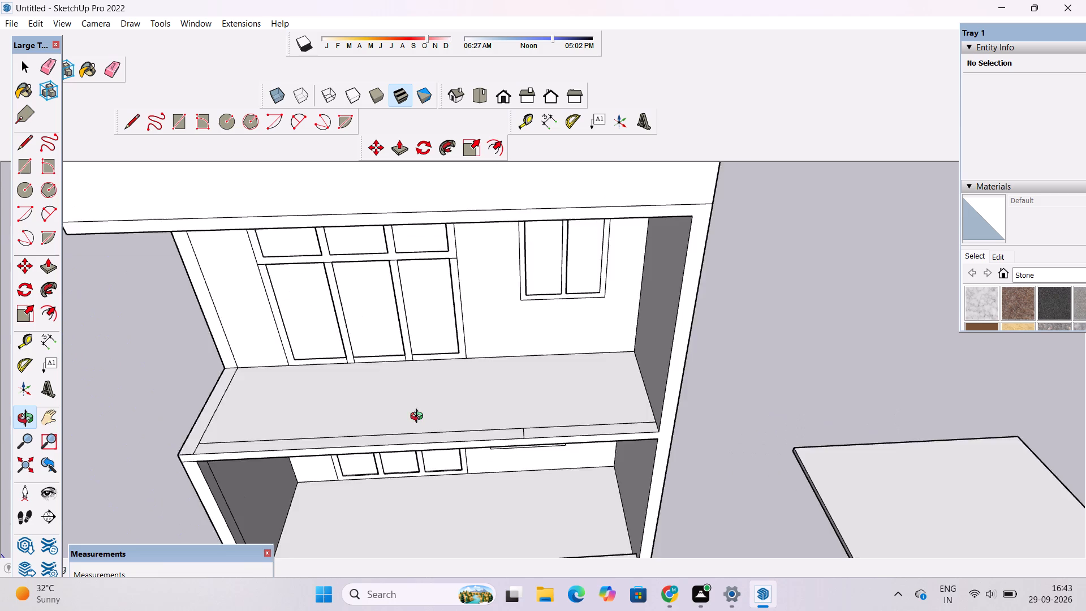
left_click_drag(419, 418, 596, 273)
left_click_drag(469, 395, 658, 504)
left_click_drag(628, 366, 559, 412)
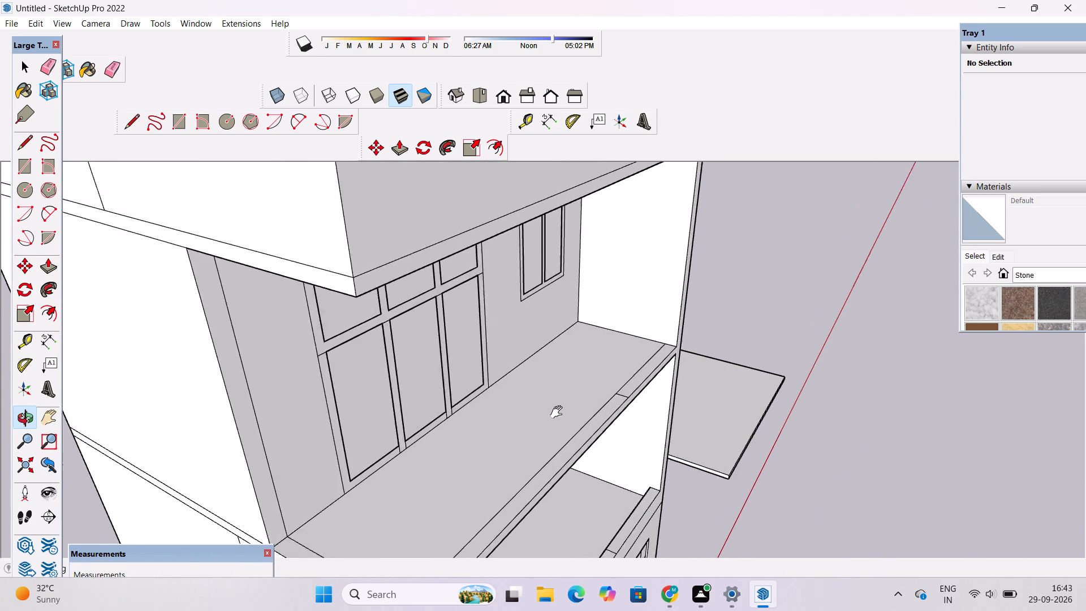
left_click_drag(559, 412, 557, 414)
left_click_drag(581, 429, 458, 369)
left_click_drag(550, 382, 380, 340)
scroll(377, 336, "down", 6)
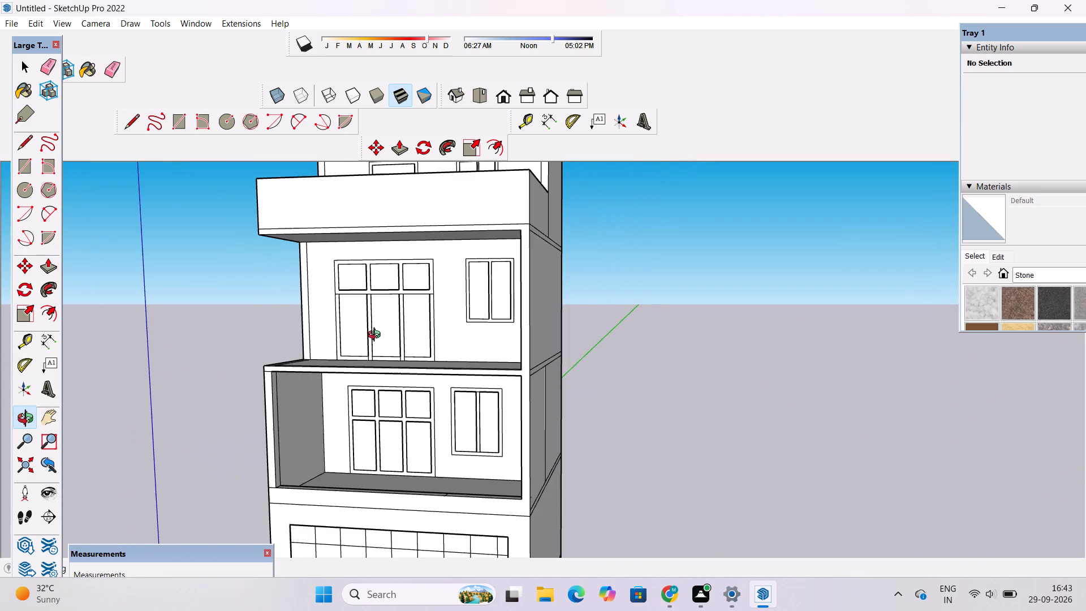
Examine both balconies' floors, front ledges and ceilings from the front, from above and from below.
left_click_drag(374, 343, 449, 368)
left_click_drag(411, 371, 542, 401)
left_click_drag(546, 396, 549, 402)
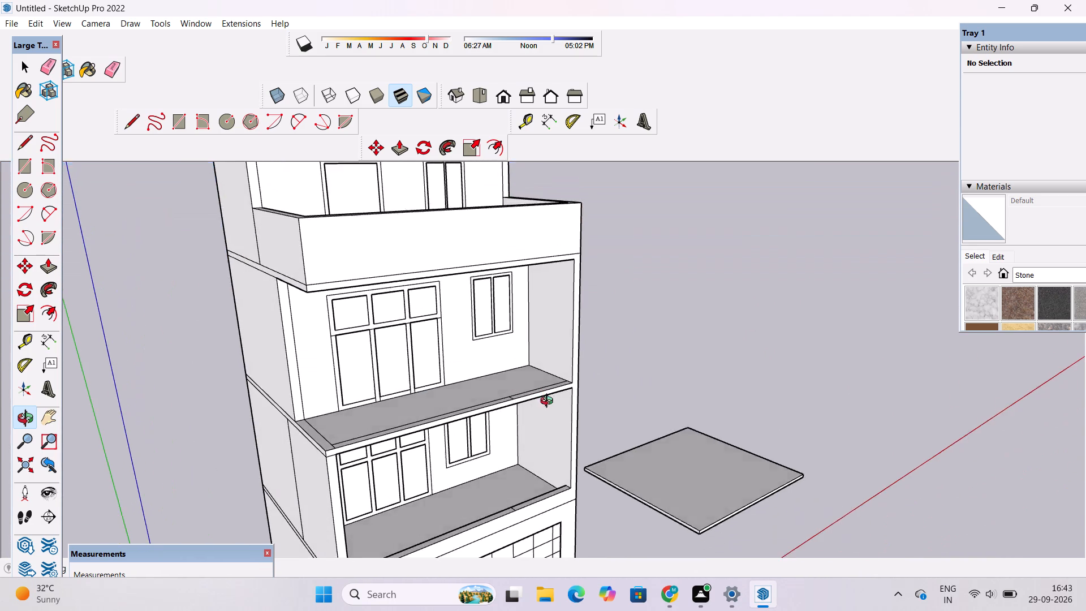
left_click_drag(549, 402, 566, 463)
scroll(486, 412, "up", 4)
left_click_drag(506, 397, 476, 452, "shift")
left_click_drag(480, 470, 450, 257)
left_click(449, 253)
left_click_drag(567, 281, 512, 289)
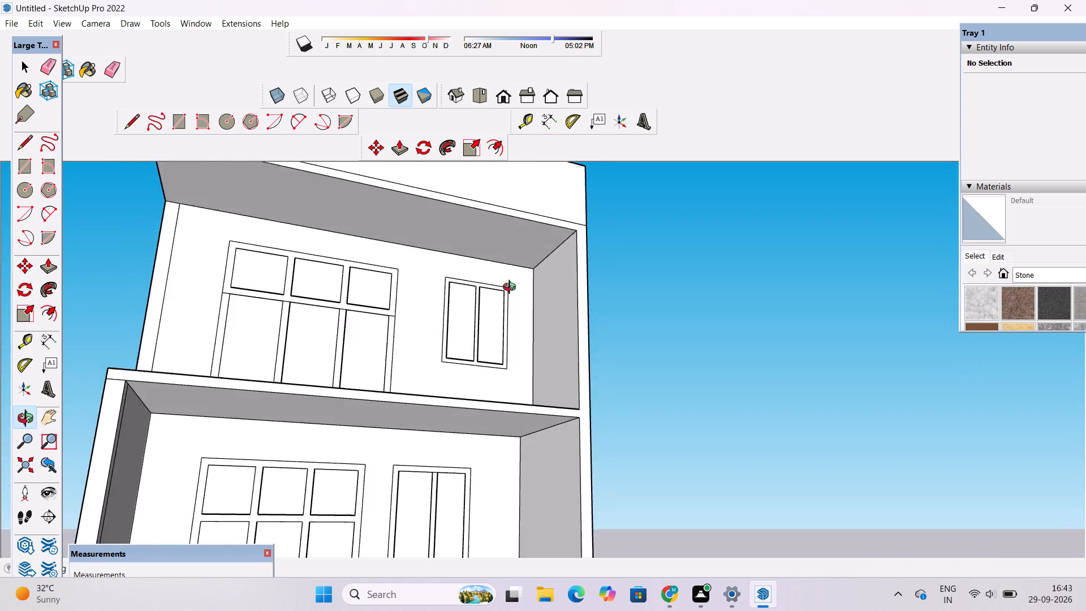
left_click_drag(512, 289, 486, 302)
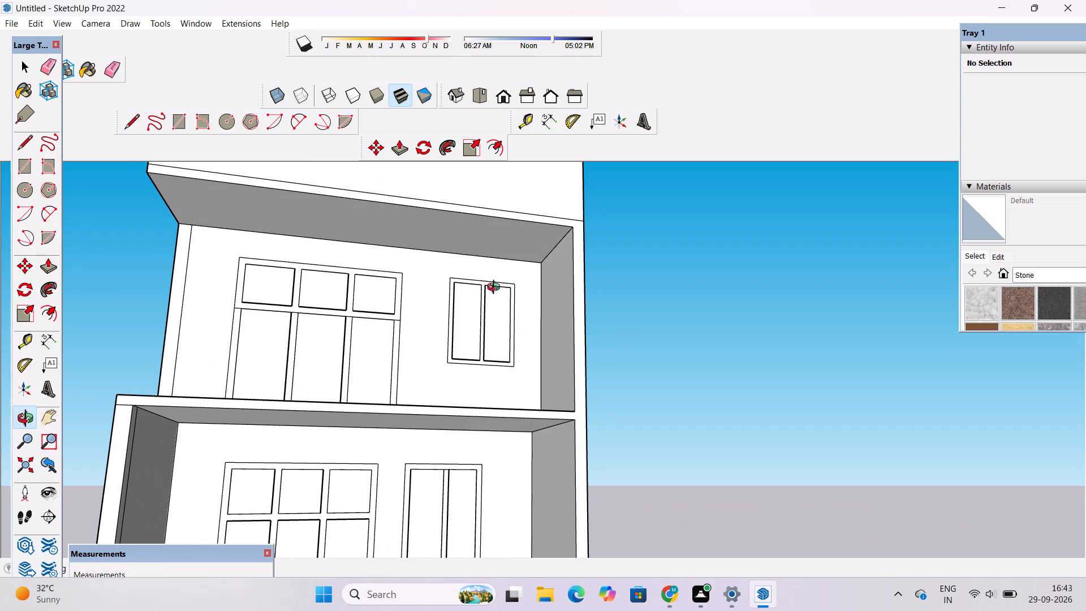
left_click_drag(496, 297, 479, 405)
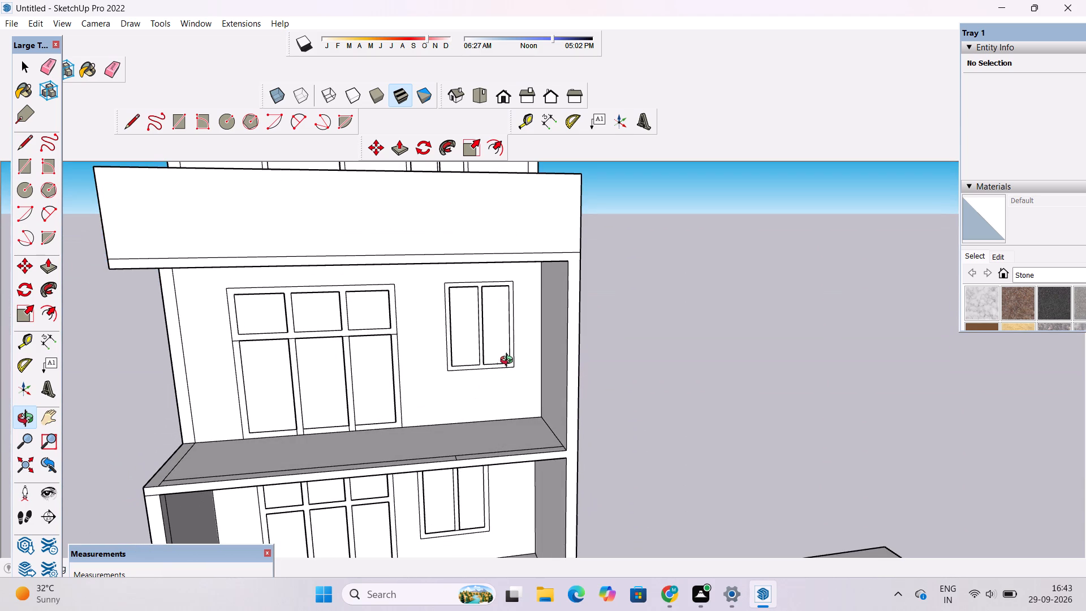
left_click_drag(514, 355, 434, 403)
left_click_drag(386, 352, 475, 382, "shift")
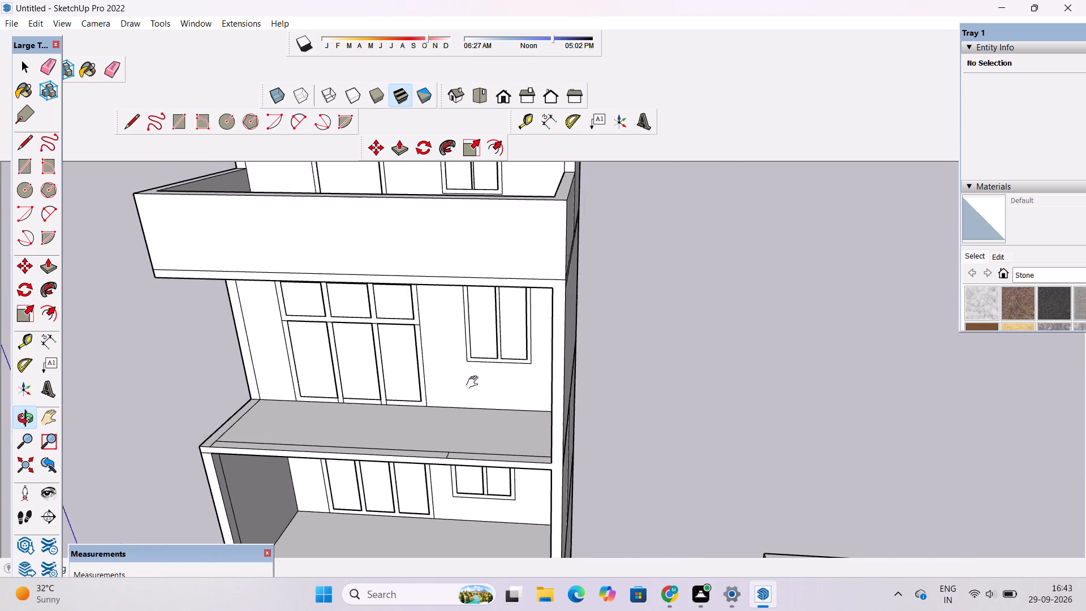
left_click_drag(475, 382, 538, 438, "shift")
left_click_drag(541, 438, 542, 225)
Place a guide across the upper balcony's ceiling, 1.5' in from and parallel to its front edge.
scroll(570, 231, "up", 2)
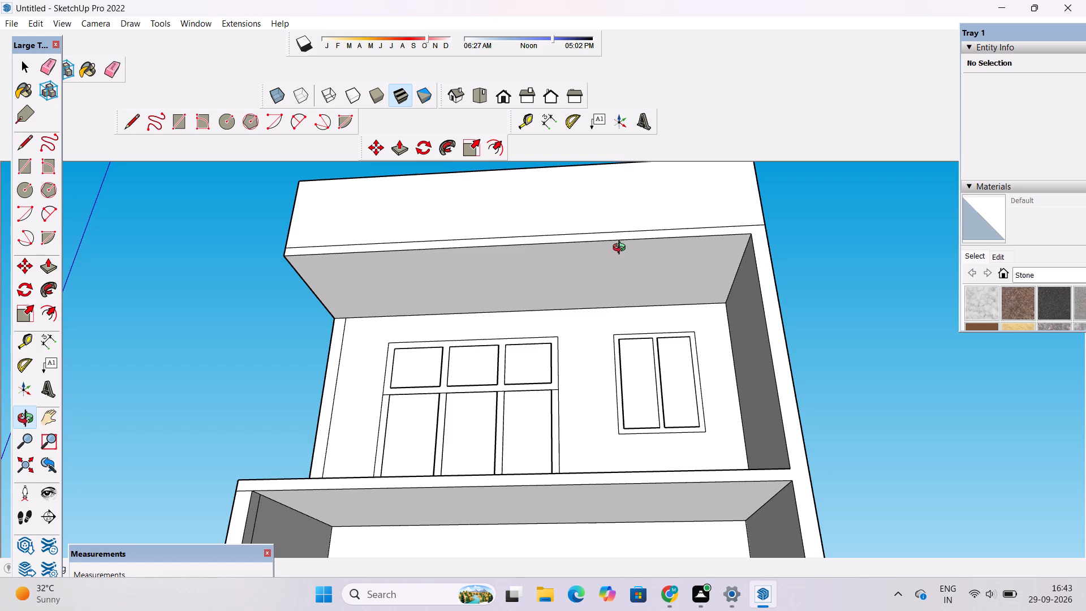
left_click_drag(622, 251, 610, 306, "shift")
left_click_drag(610, 306, 599, 240, "shift")
scroll(505, 263, "up", 3)
left_click_drag(480, 234, 546, 202)
left_click_drag(538, 252, 463, 290)
scroll(462, 290, "up", 2)
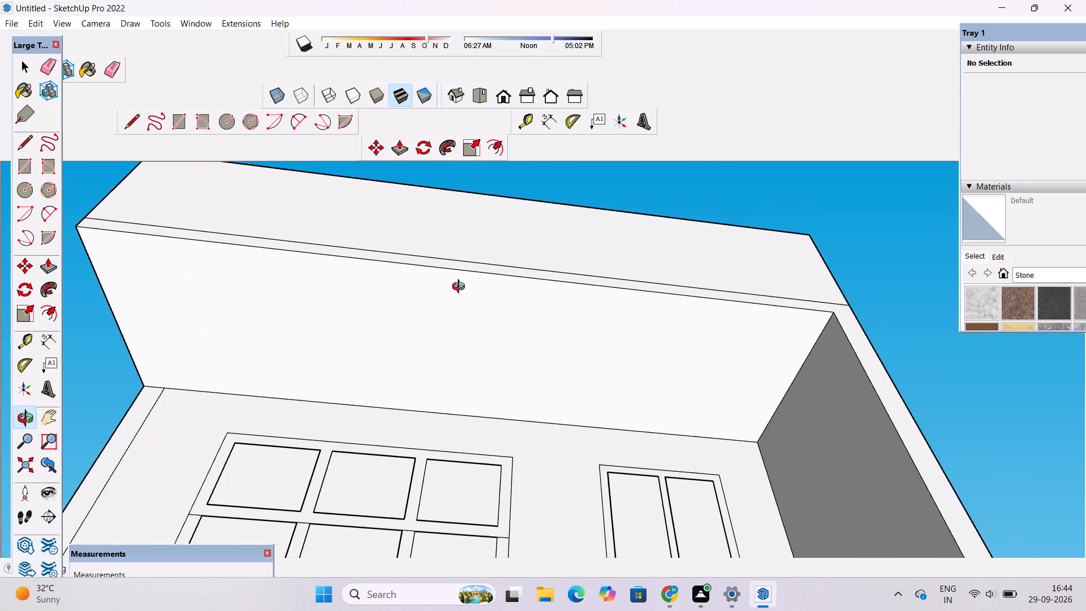
scroll(461, 288, "up", 1)
left_click_drag(453, 265, 419, 254)
left_click_drag(417, 254, 416, 265, "shift")
left_click_drag(426, 316, 428, 269)
scroll(428, 264, "up", 1, "shift")
left_click_drag(428, 263, 424, 291, "shift")
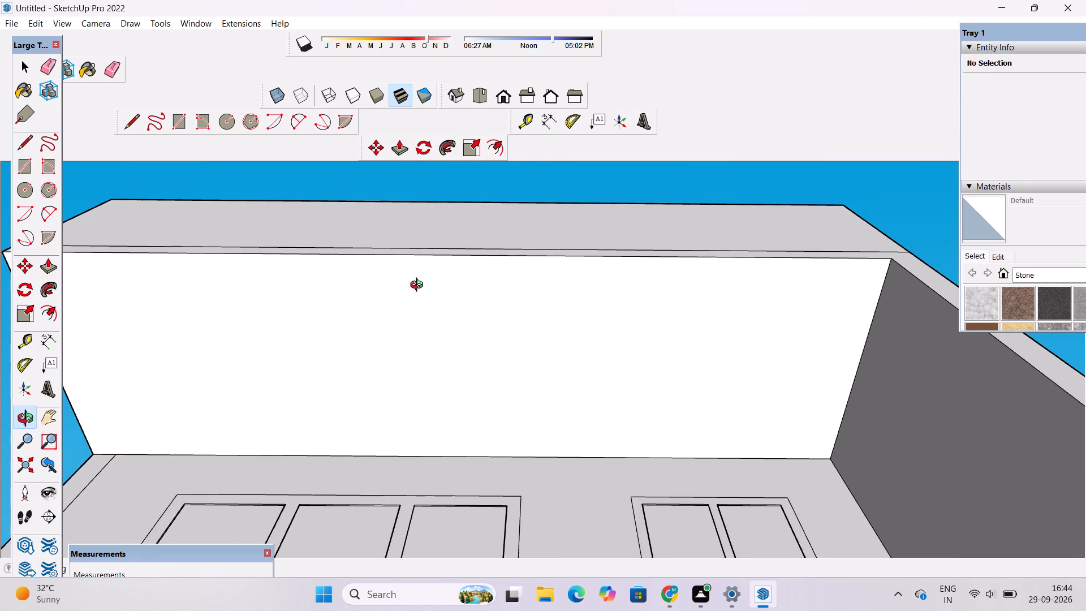
key("t")
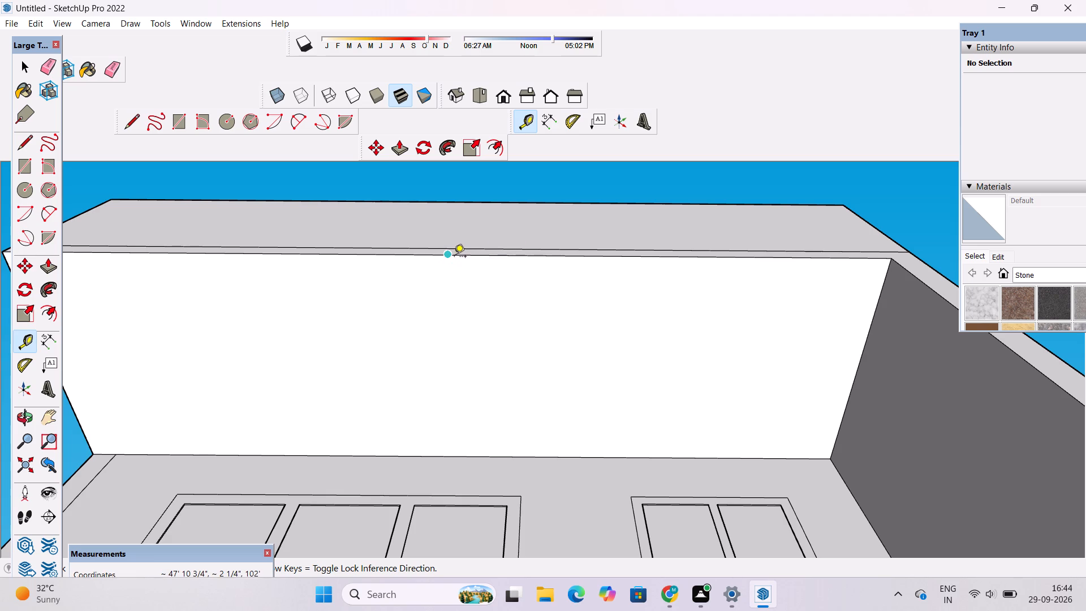
left_click(448, 256)
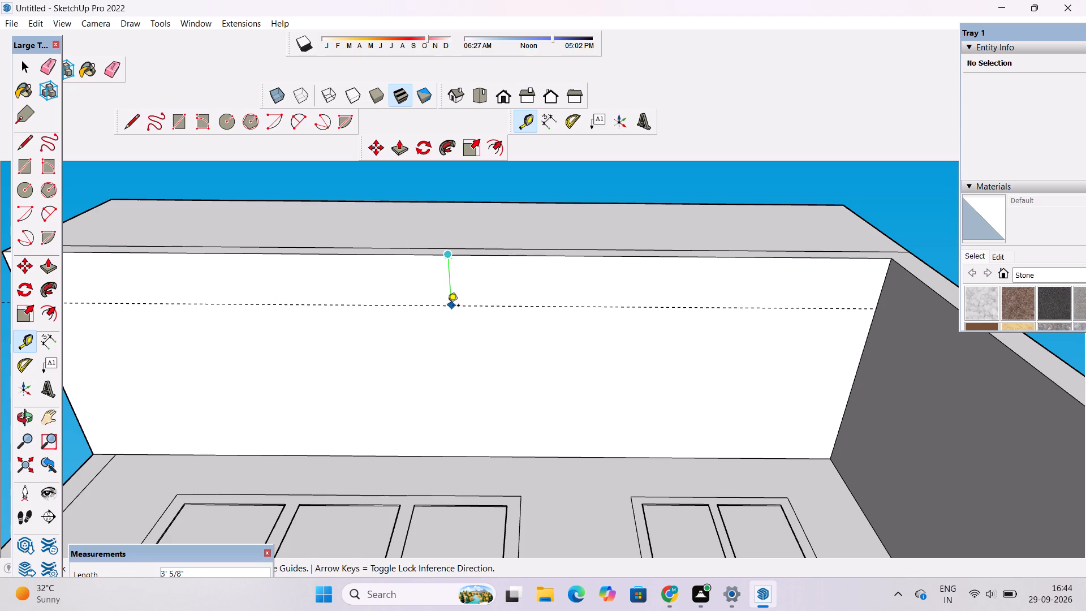
type("1.5'")
key("Return")
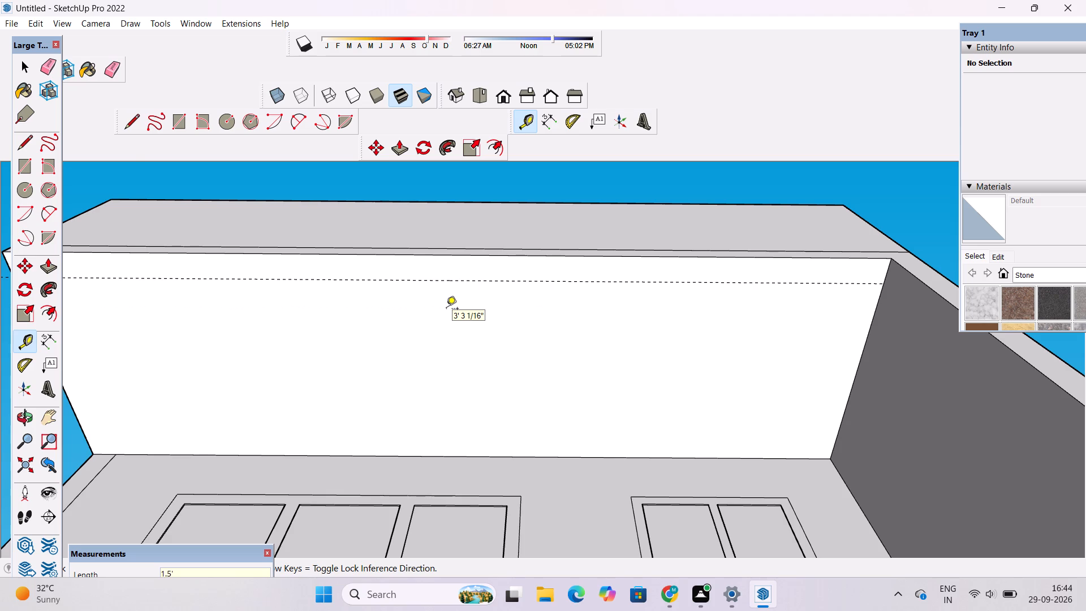
Draw a line about 48' 6" long along the guide on the upper balcony's ceiling, from the open side edge to the opposite side wall.
left_click(129, 122)
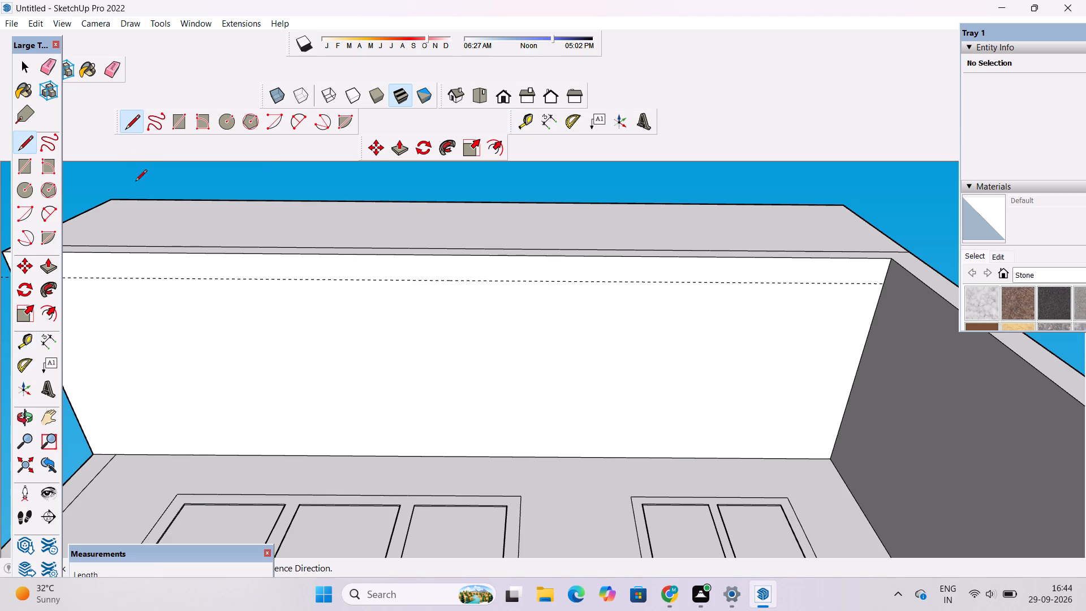
scroll(138, 236, "down", 7)
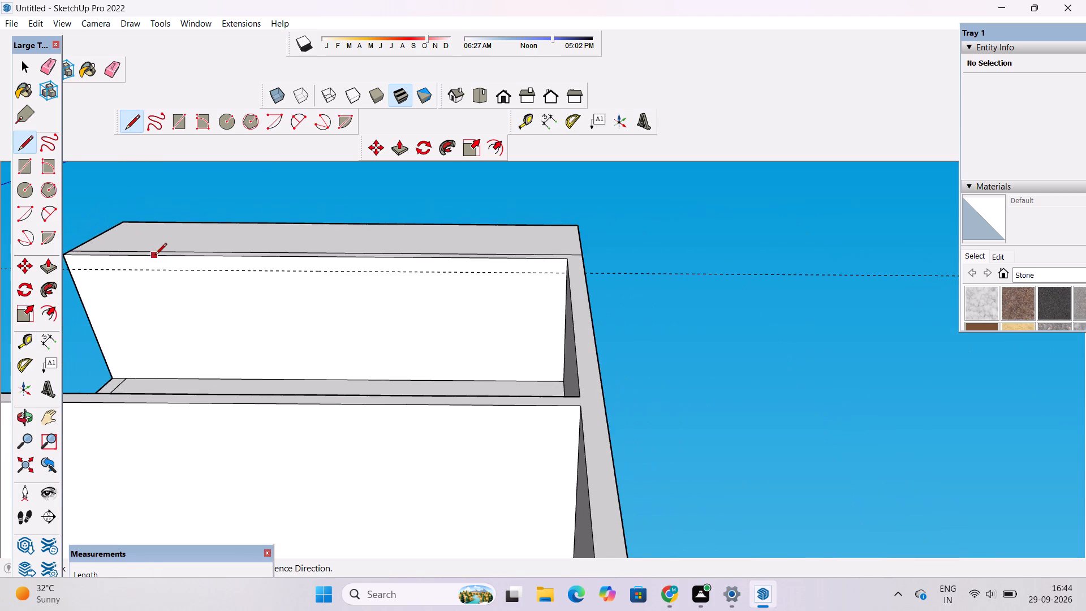
scroll(155, 256, "down", 1)
scroll(113, 256, "up", 5)
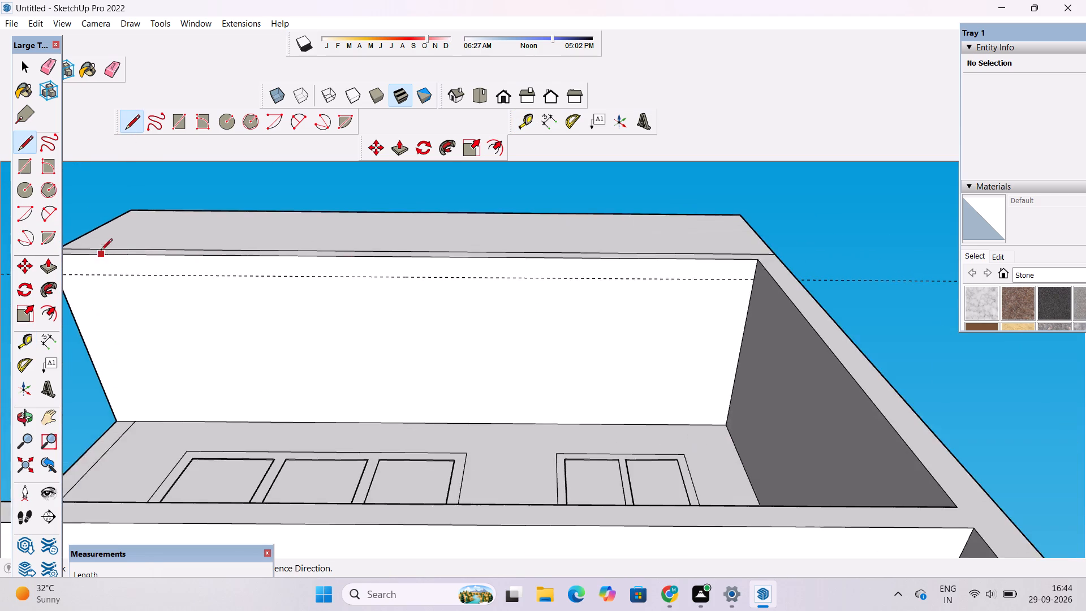
scroll(108, 256, "down", 10)
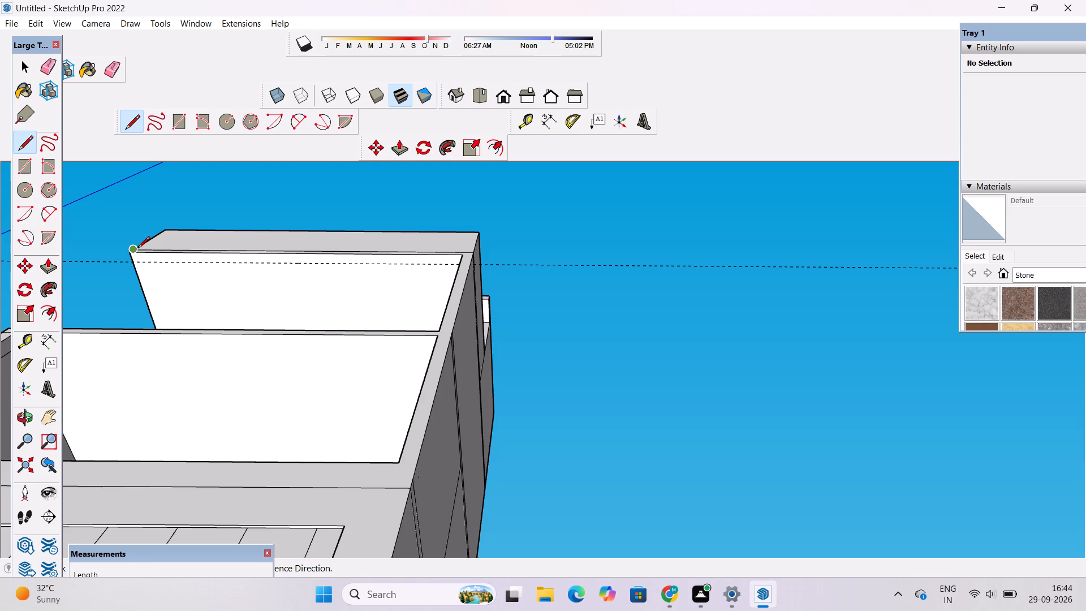
scroll(132, 243, "up", 10)
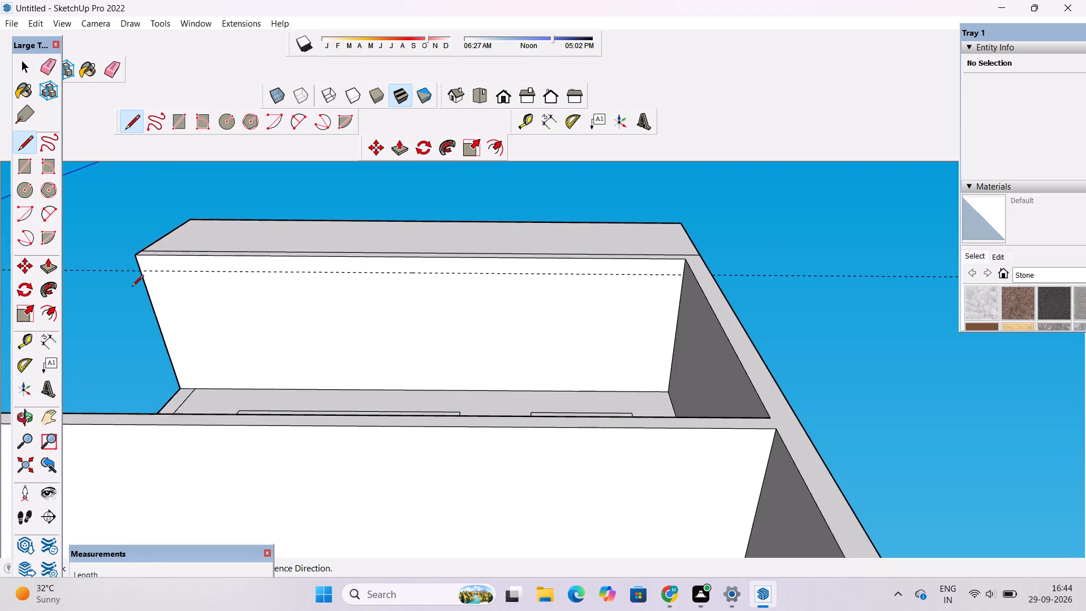
scroll(132, 287, "up", 7)
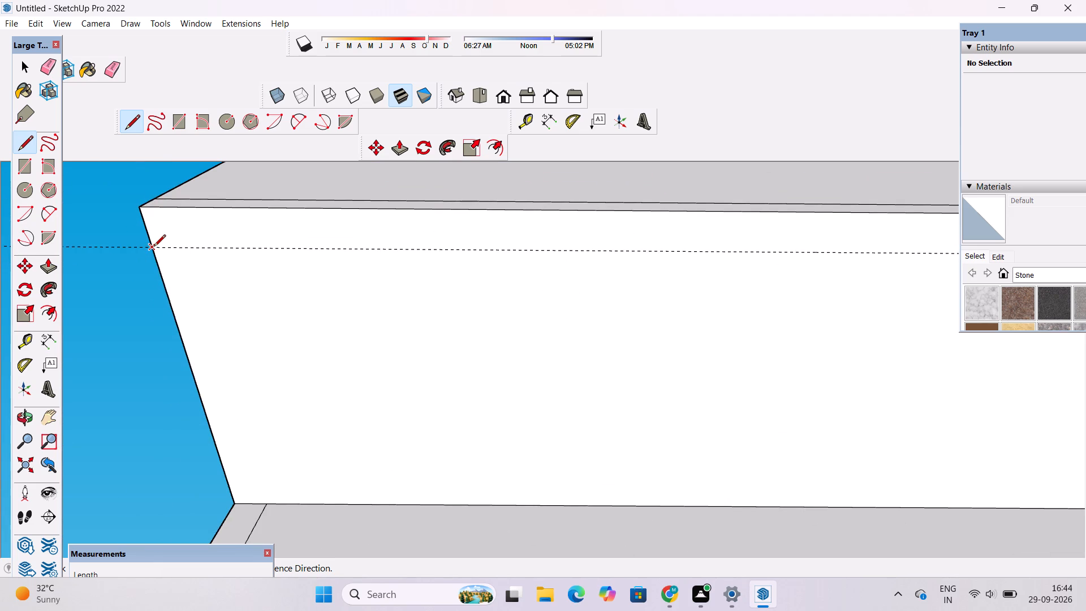
left_click(154, 247)
scroll(166, 246, "down", 7)
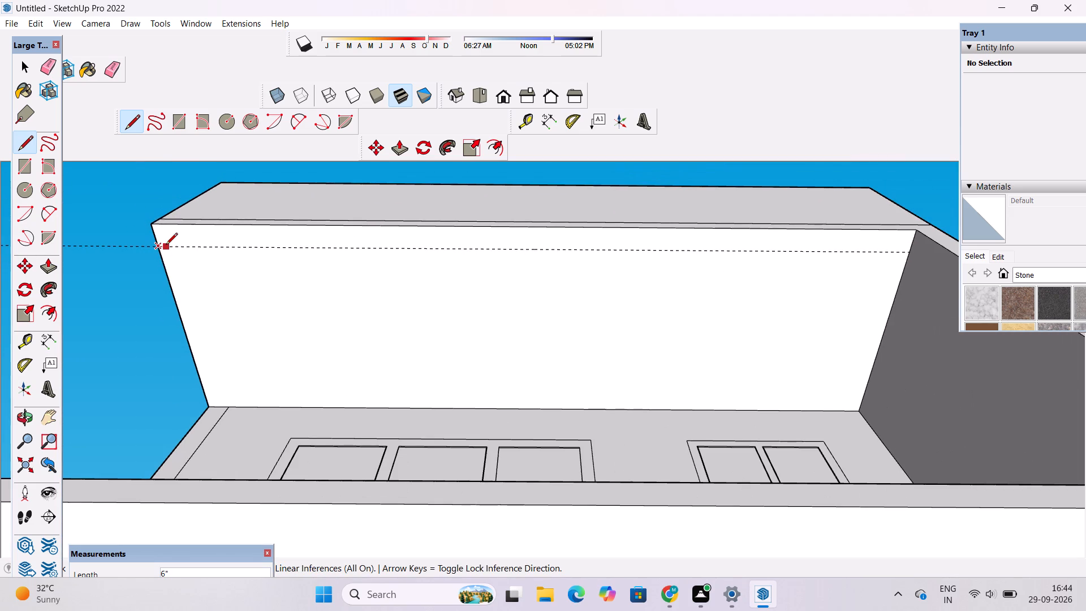
scroll(166, 246, "down", 4)
scroll(166, 246, "up", 3)
scroll(166, 246, "down", 3)
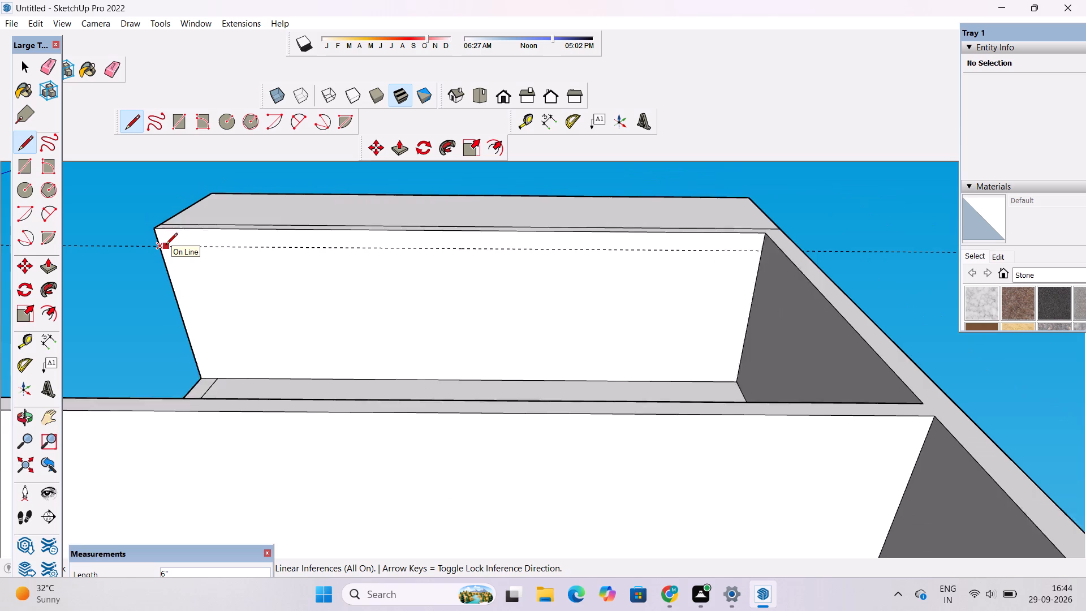
scroll(163, 242, "down", 4)
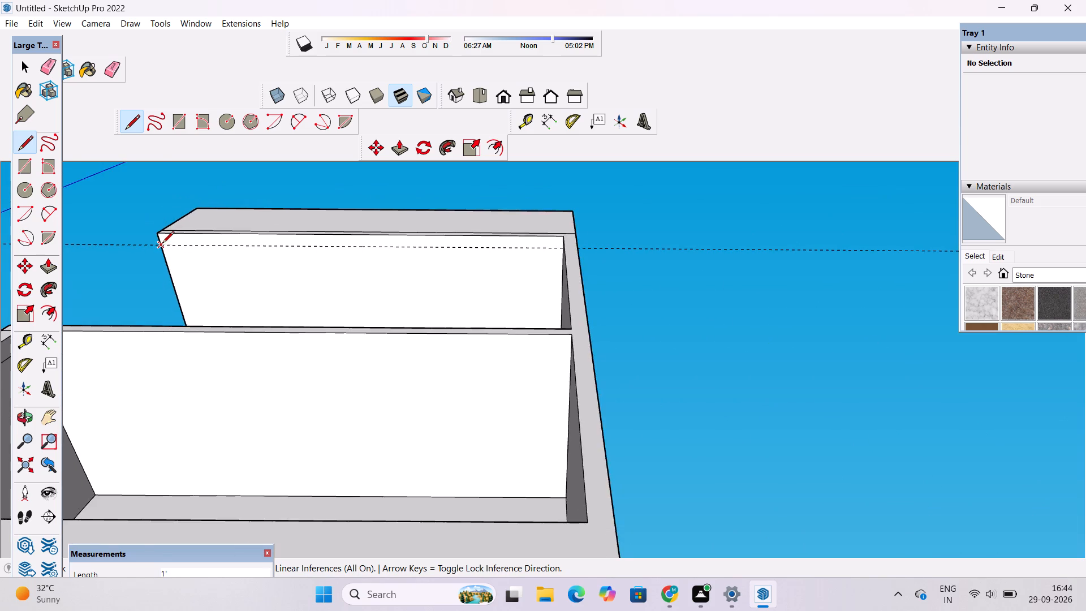
scroll(162, 245, "down", 6)
scroll(168, 241, "up", 11)
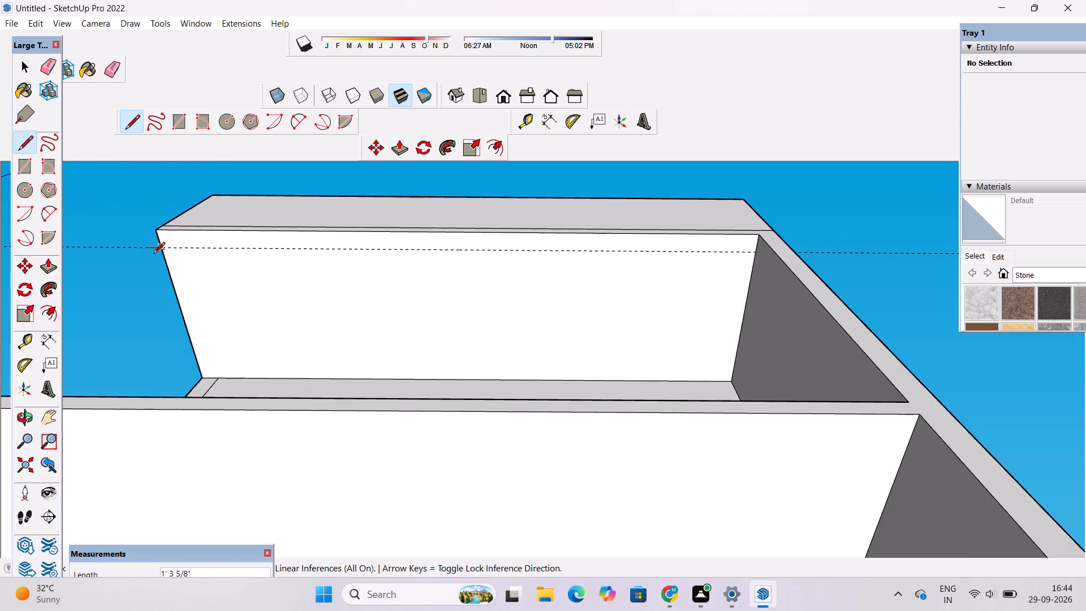
scroll(154, 255, "up", 4)
scroll(199, 247, "down", 6)
scroll(256, 258, "up", 4)
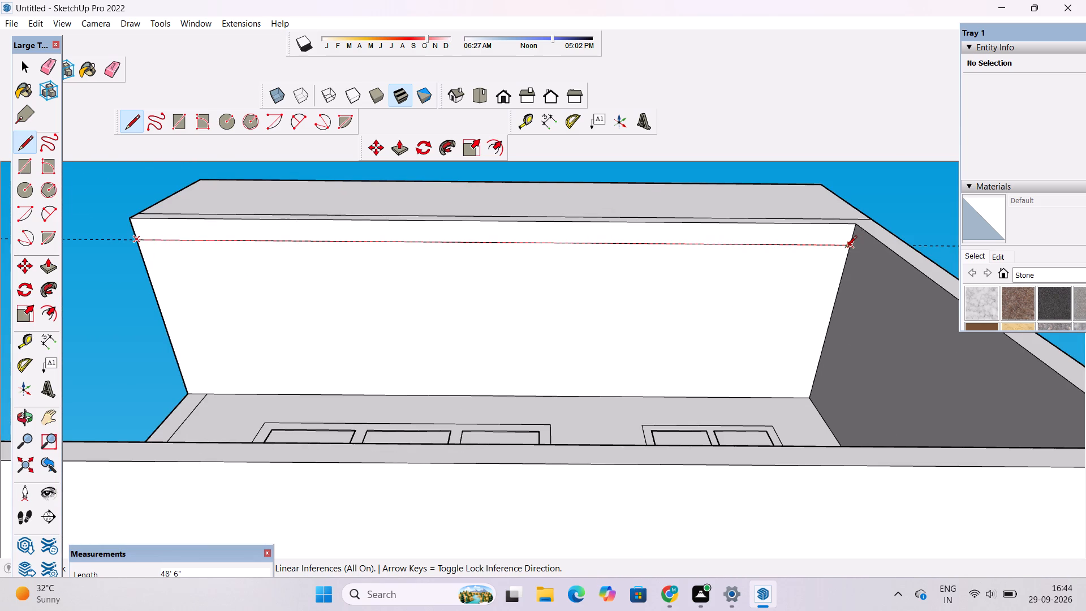
left_click(846, 247)
key("space")
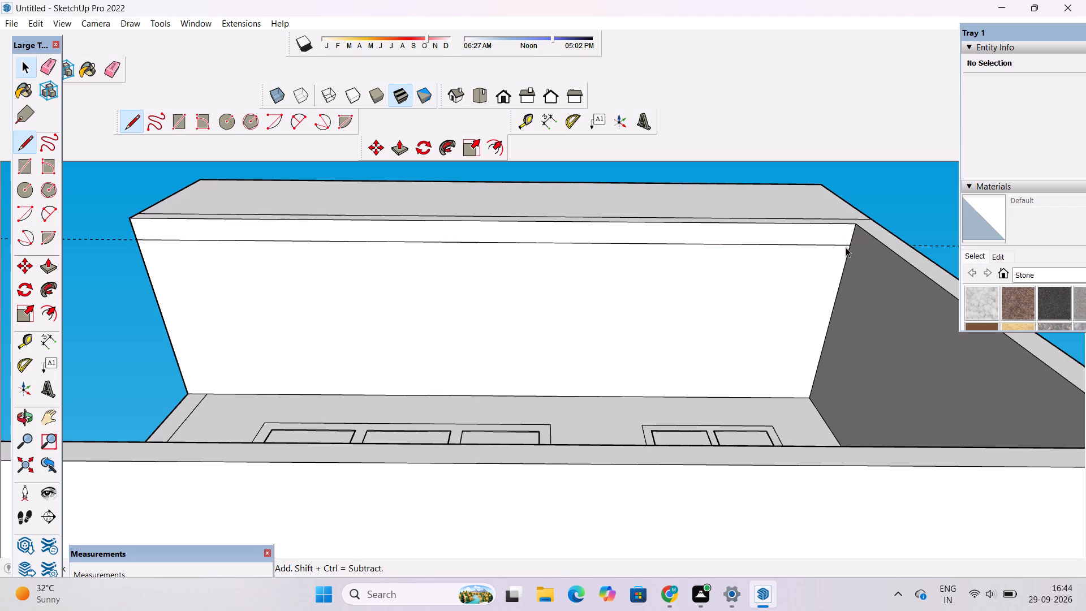
Erase the guide running across the upper balcony's ceiling.
type("e")
scroll(824, 241, "down", 5)
left_click_drag(242, 195, 251, 237)
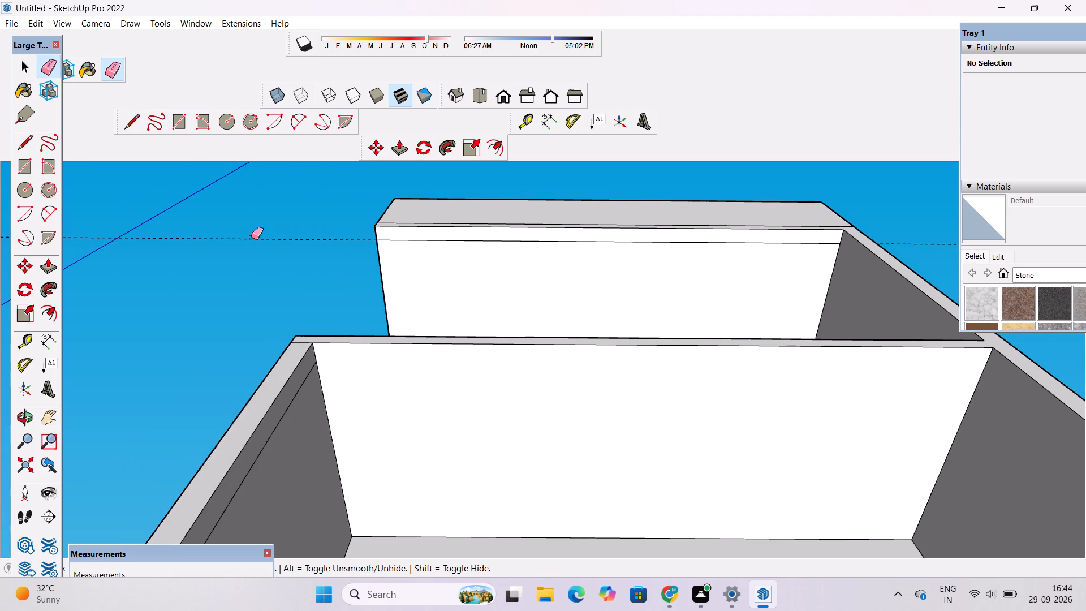
left_click_drag(251, 237, 255, 248)
Review the balconies and the whole building from below, from the front and from both side walls.
key("o")
scroll(257, 244, "down", 6)
left_click_drag(383, 207, 380, 278)
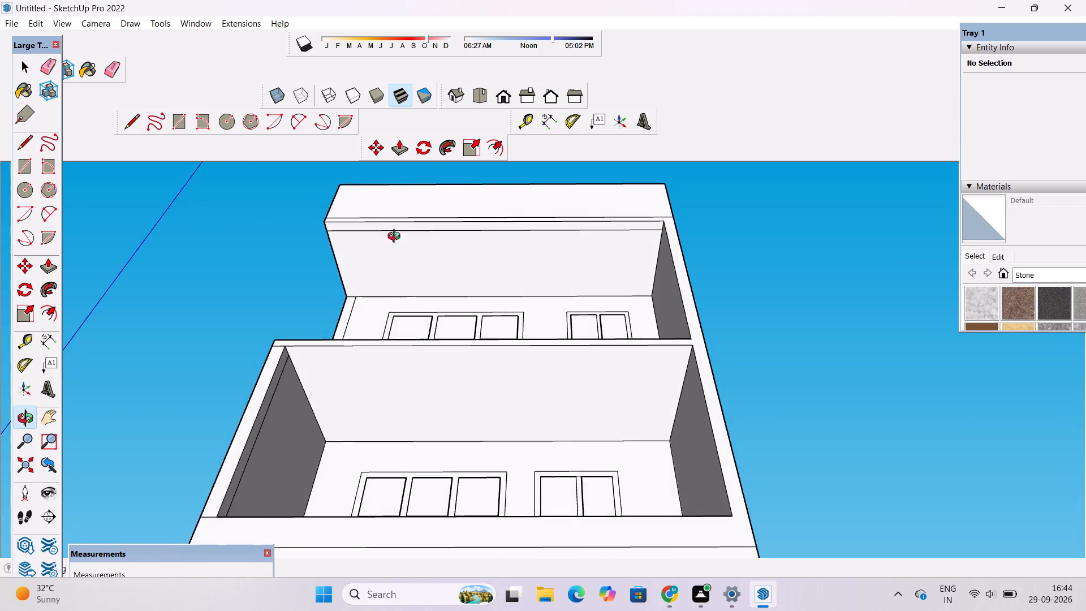
scroll(396, 224, "down", 4)
left_click_drag(397, 226, 408, 270)
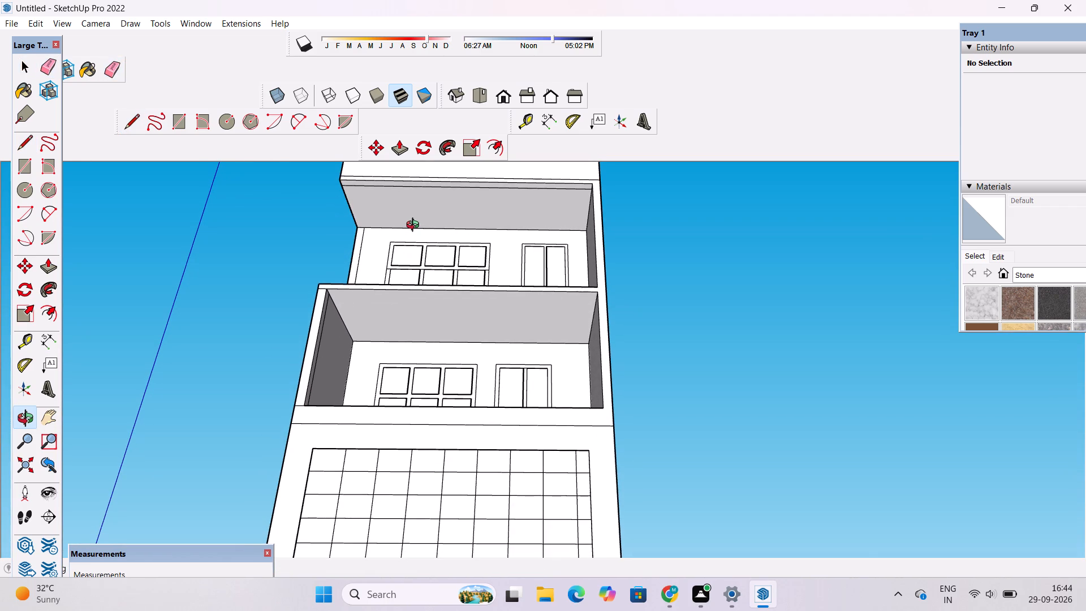
scroll(421, 226, "down", 3)
scroll(421, 226, "up", 3)
scroll(421, 226, "down", 3)
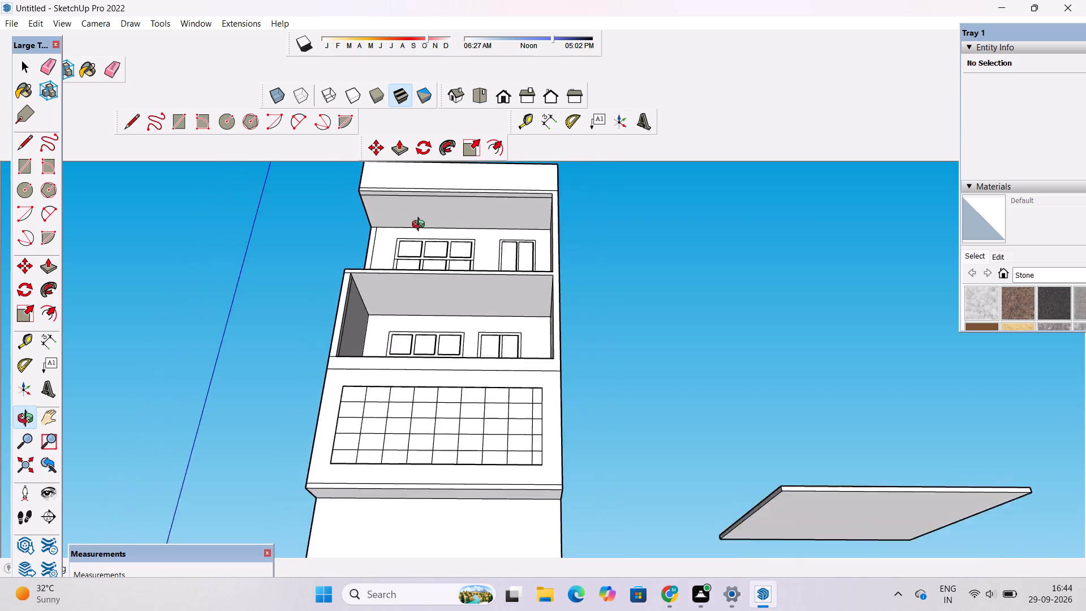
scroll(421, 226, "up", 3)
scroll(421, 226, "down", 6)
left_click_drag(436, 253, 422, 335)
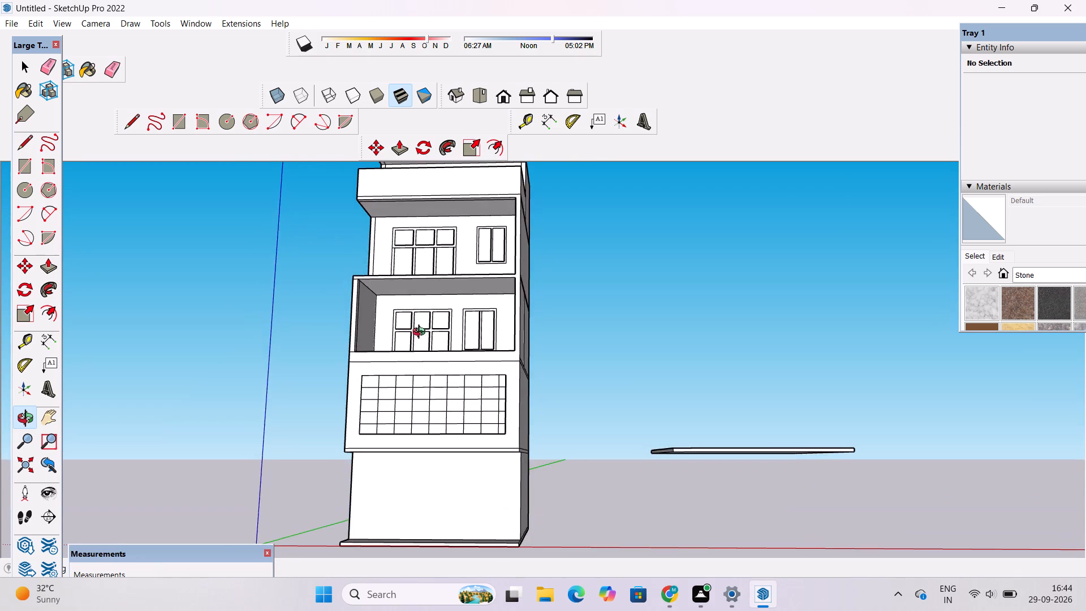
left_click_drag(394, 271, 163, 386)
scroll(585, 239, "up", 3)
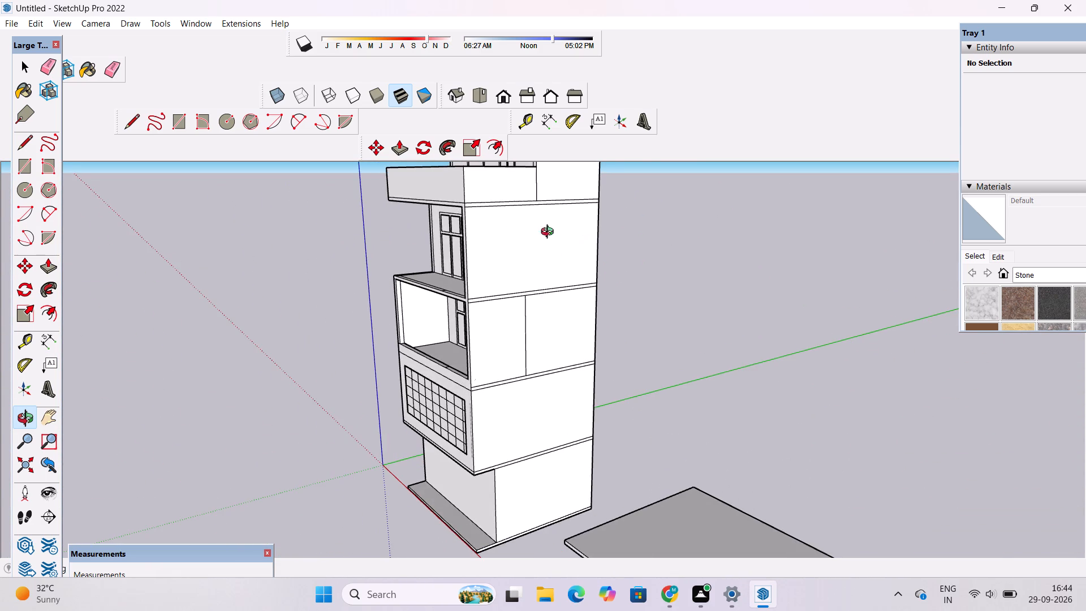
left_click_drag(419, 269, 524, 299, "shift")
scroll(499, 289, "down", 5)
left_click_drag(412, 282, 696, 293)
scroll(439, 309, "up", 4)
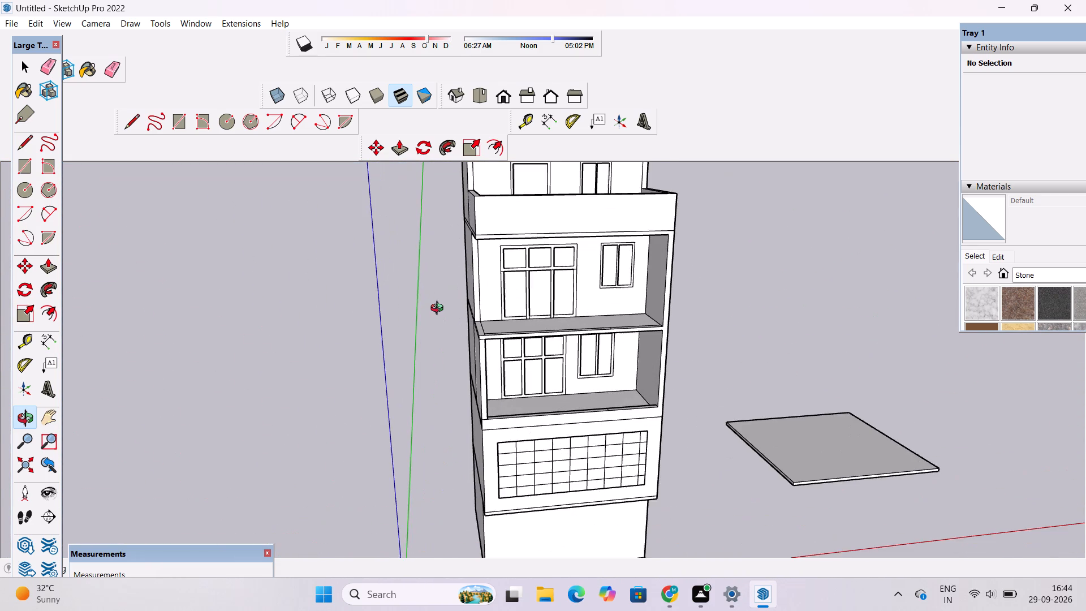
left_click_drag(439, 309, 449, 307)
left_click_drag(469, 298, 440, 294, "shift")
scroll(437, 292, "down", 3)
left_click_drag(428, 289, 532, 270)
scroll(554, 263, "up", 5)
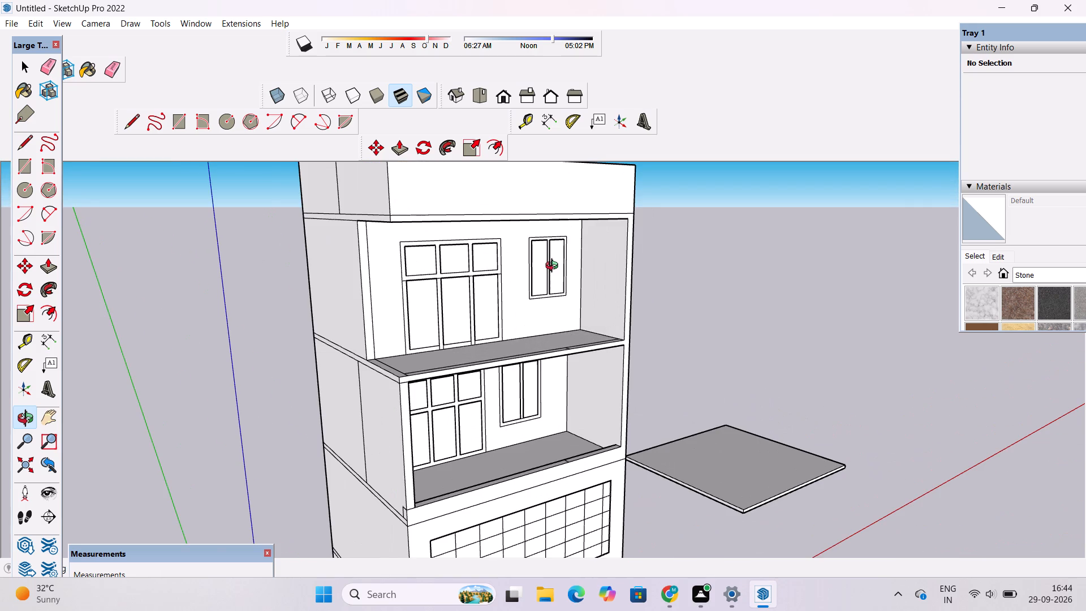
scroll(501, 280, "down", 6)
left_click_drag(548, 361, 466, 373)
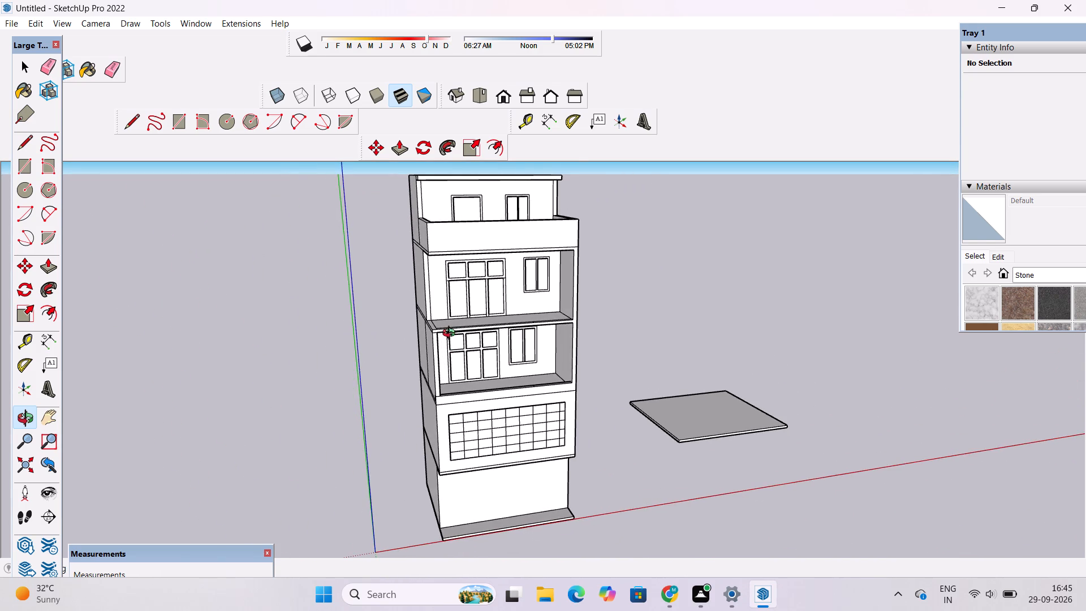
Erase the short edge crossing the upper balcony's front ledge at its open side corner.
scroll(451, 334, "up", 2)
left_click_drag(450, 307, 467, 410)
scroll(441, 353, "up", 4)
left_click_drag(440, 351, 533, 371)
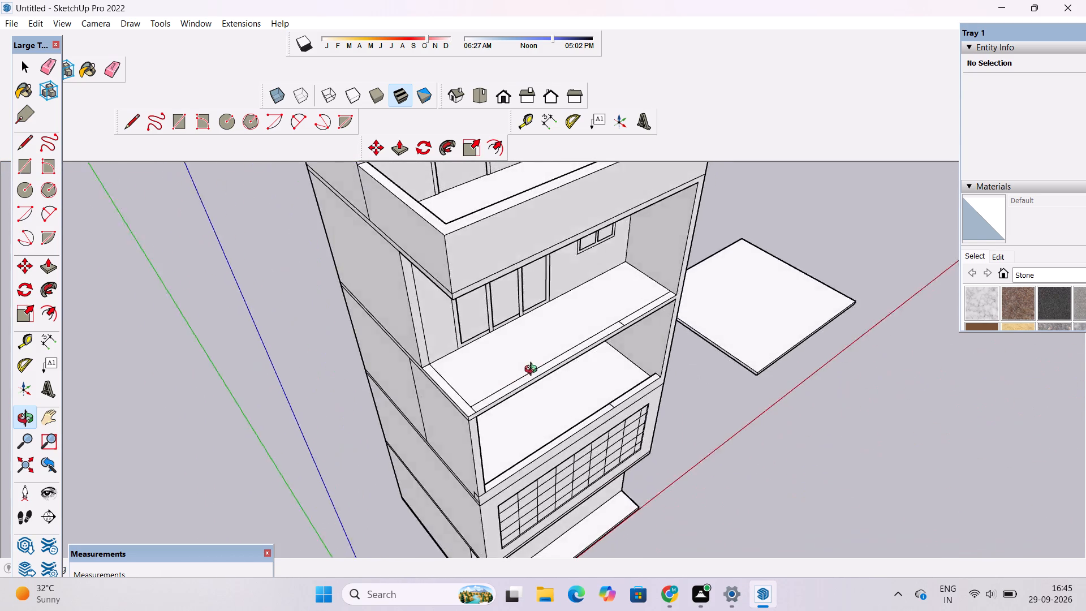
left_click_drag(533, 371, 579, 364)
scroll(534, 381, "up", 4)
left_click_drag(475, 403, 523, 408)
left_click_drag(517, 422, 514, 383)
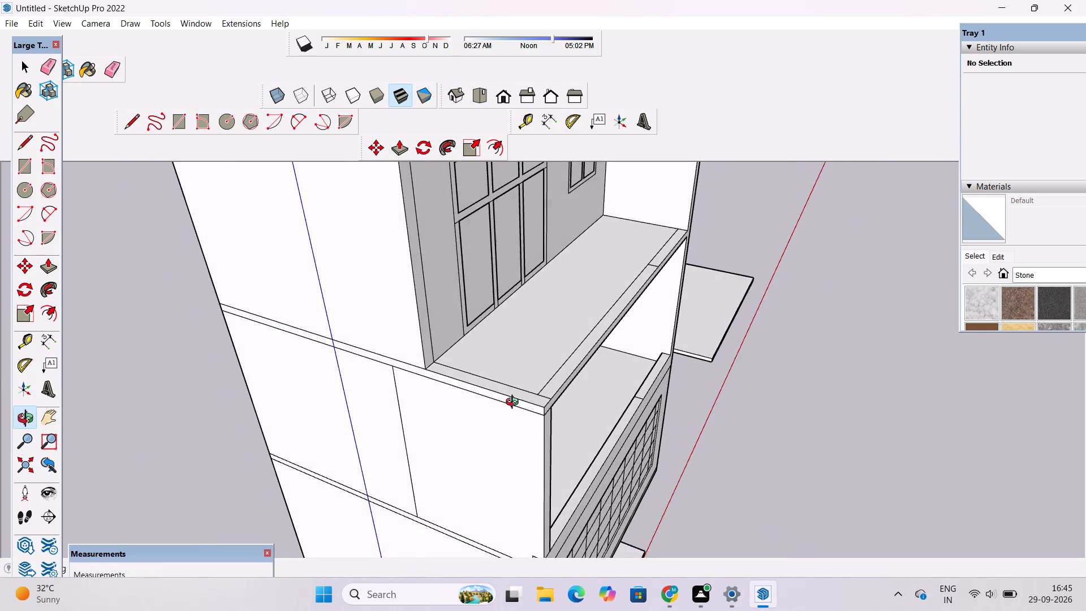
scroll(515, 403, "up", 3)
left_click_drag(516, 403, 451, 391, "shift")
scroll(515, 389, "up", 4)
left_click_drag(512, 385, 508, 392)
key("e")
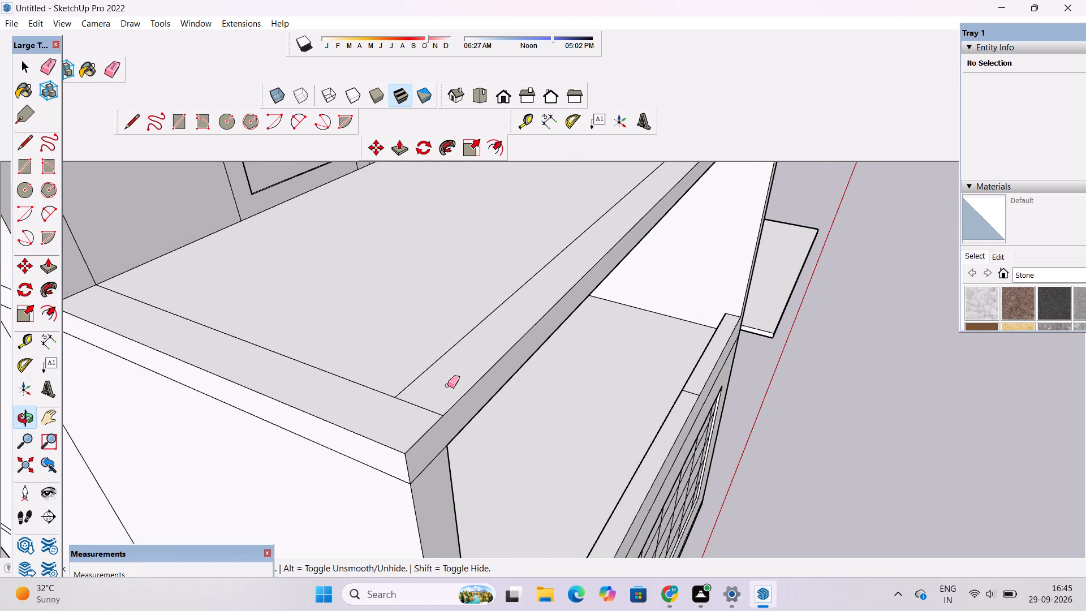
left_click_drag(440, 394, 415, 412)
Draw a 1' 6" line from the ledge's inner corner to the outer side edge, separating the side ledge from the front ledge.
key("o")
scroll(454, 383, "down", 7)
left_click_drag(493, 391, 392, 397)
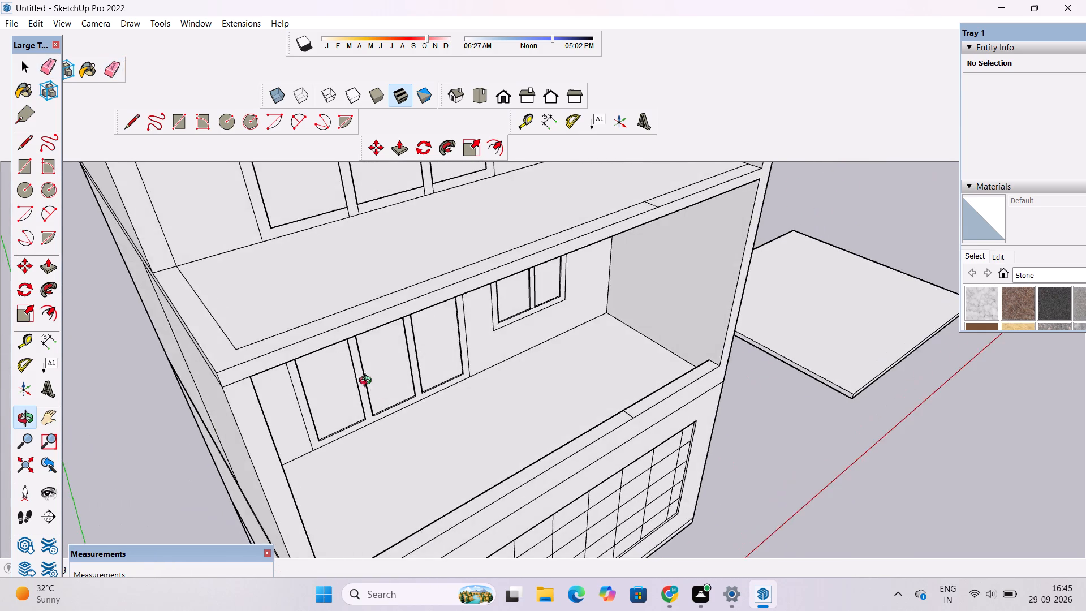
left_click_drag(367, 381, 546, 432, "shift")
key("l")
scroll(554, 437, "up", 2)
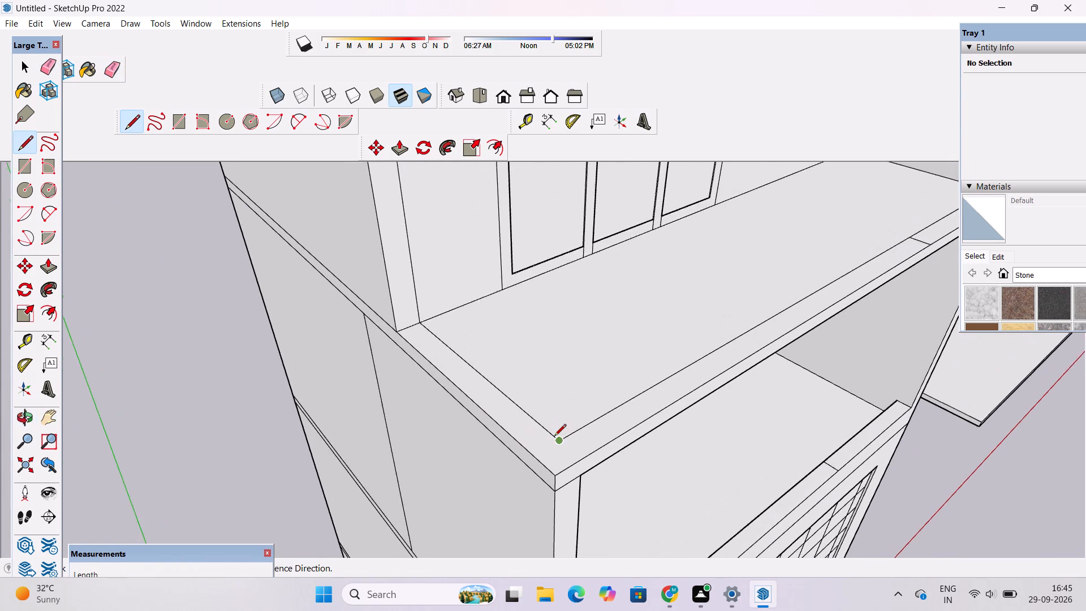
scroll(554, 437, "up", 2)
left_click(561, 441)
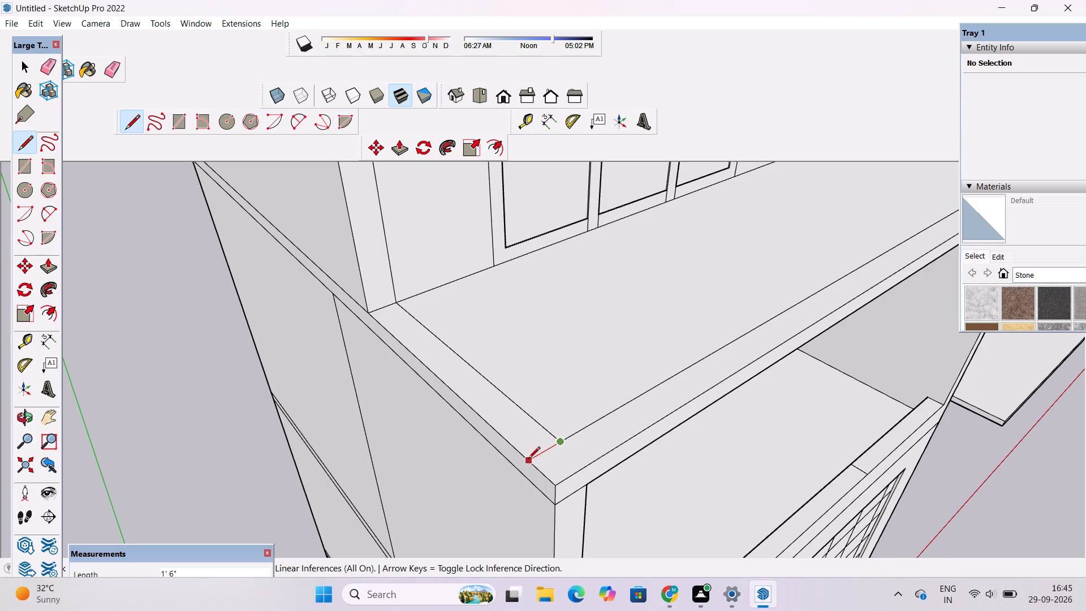
left_click(528, 459)
Push/Pull the ledge strip on the upper balcony's open side up by 8' to form a side parapet.
key("space")
left_click(523, 428)
key("p")
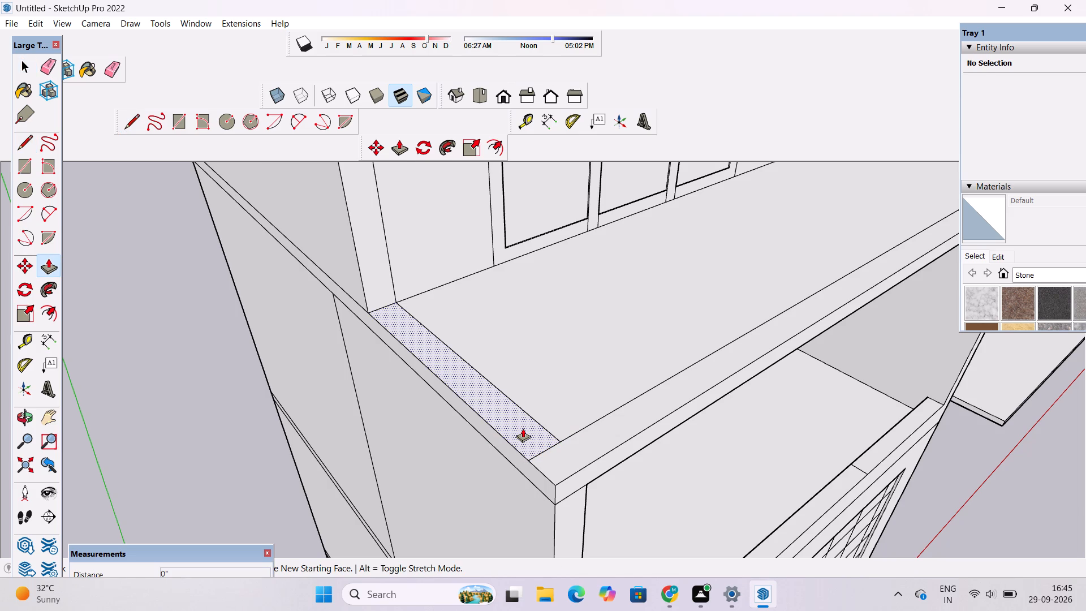
left_click(523, 428)
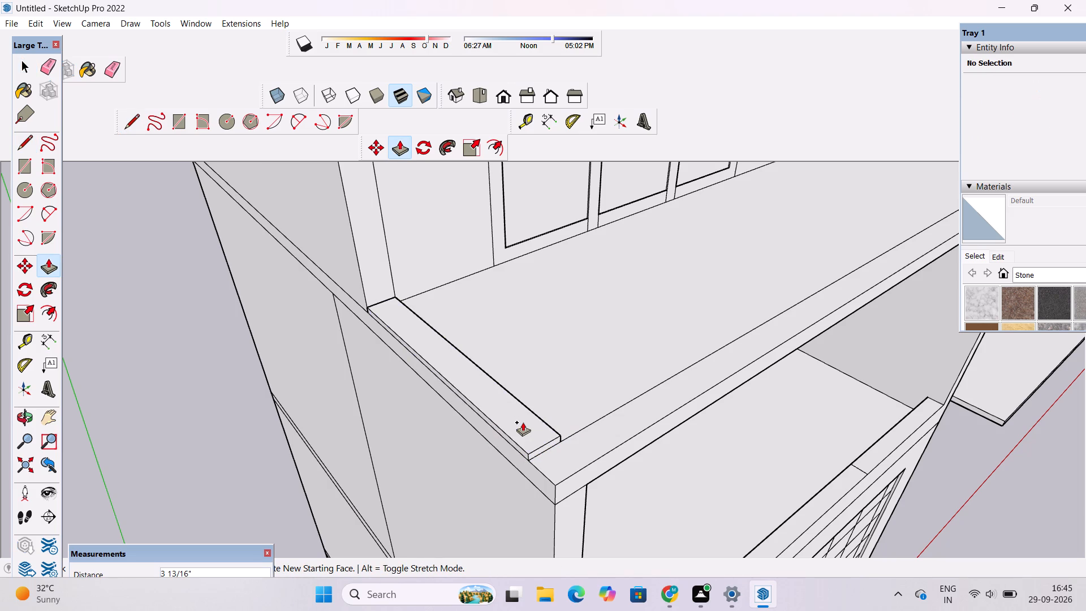
scroll(523, 421, "down", 1)
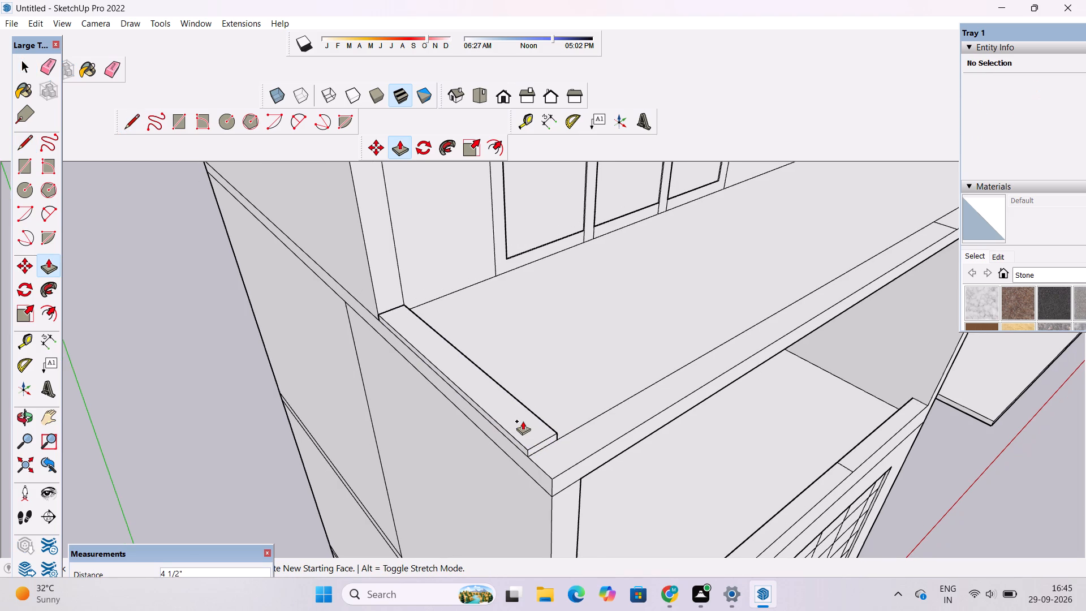
scroll(523, 421, "up", 1)
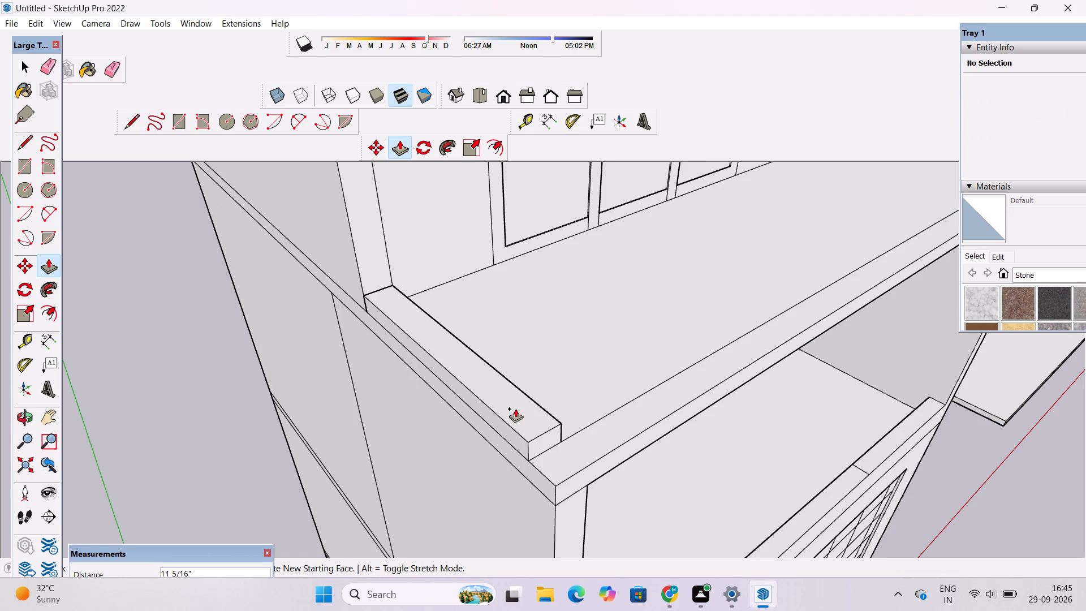
scroll(515, 408, "down", 15)
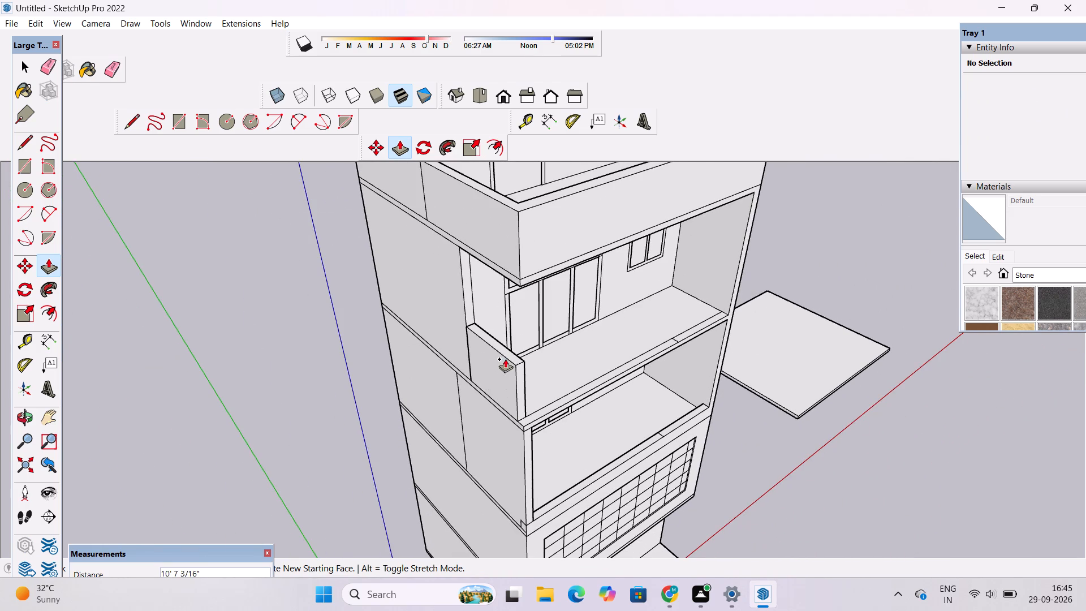
scroll(504, 362, "up", 3)
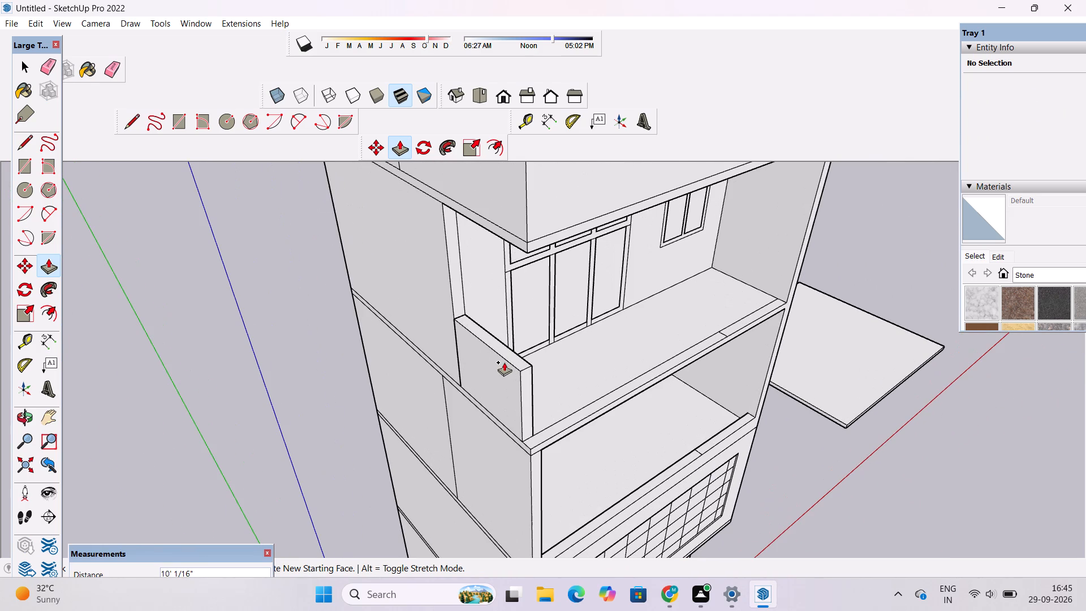
type("8'")
key("Return")
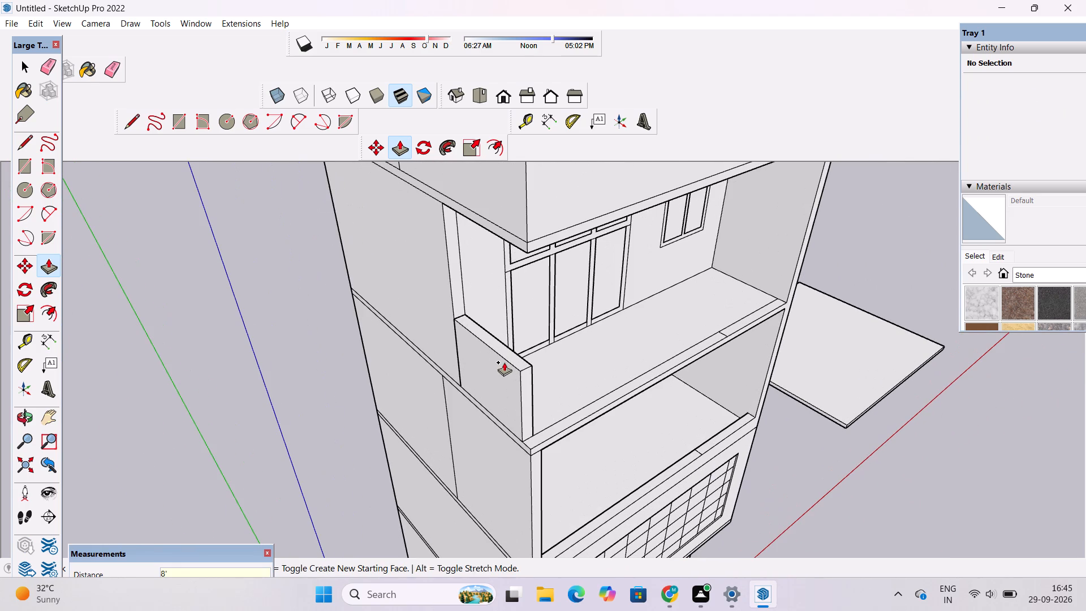
Examine the raised side parapet and the upper balcony from the front, from above and from below at the ceiling.
key("o")
scroll(472, 411, "down", 7)
left_click_drag(495, 483, 373, 327)
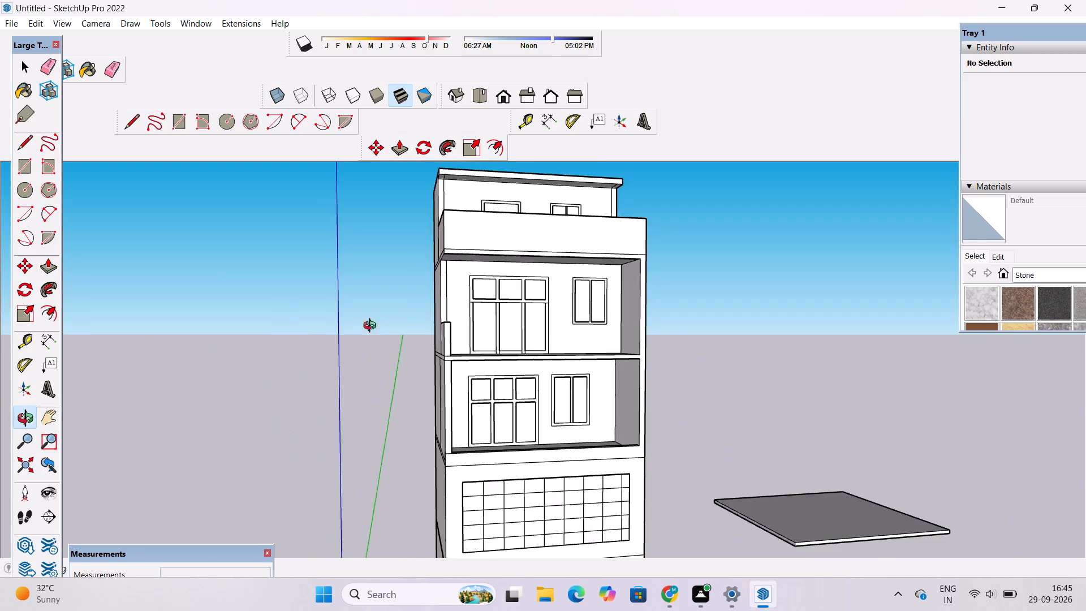
scroll(426, 328, "up", 3)
left_click_drag(478, 358, 374, 351, "shift")
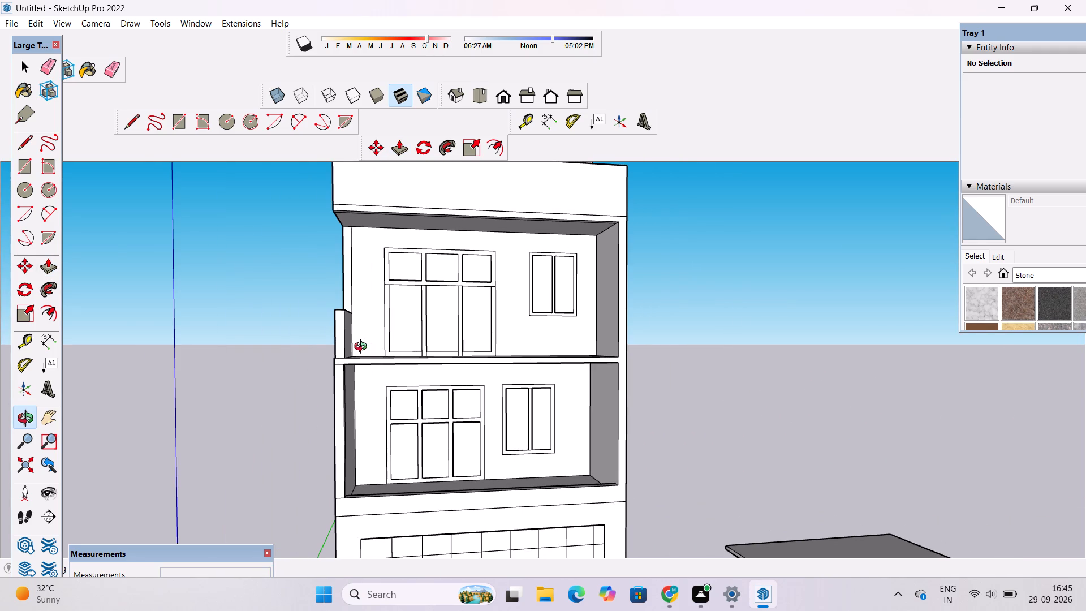
scroll(363, 348, "up", 2)
scroll(363, 348, "down", 2)
left_click_drag(365, 359, 364, 399)
scroll(342, 414, "up", 3)
left_click_drag(380, 458, 335, 405)
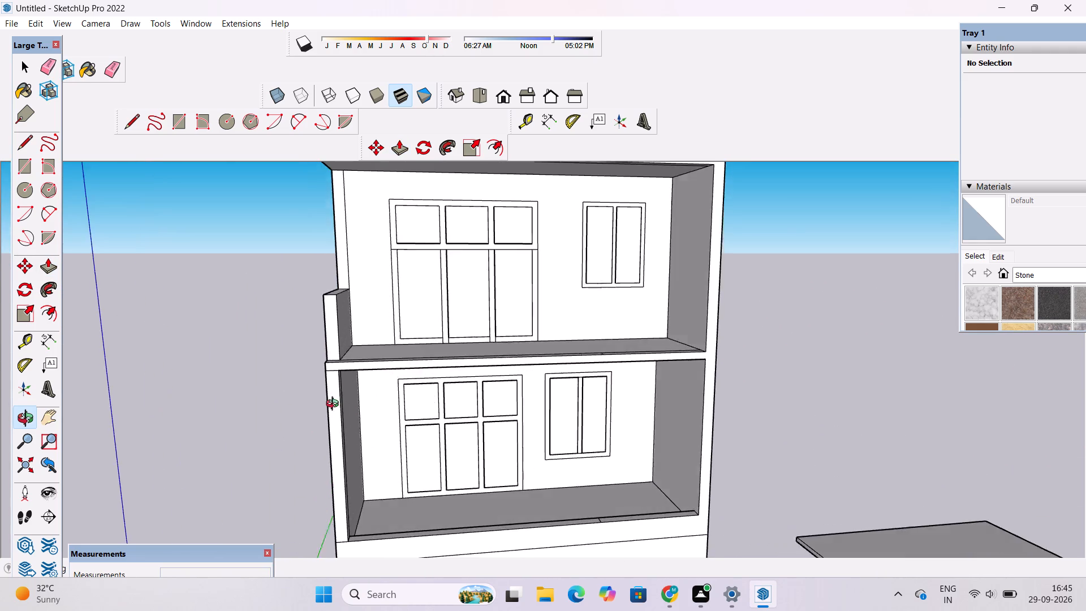
left_click_drag(335, 405, 328, 397)
scroll(303, 304, "up", 8)
left_click_drag(335, 385, 393, 520)
scroll(386, 503, "up", 2)
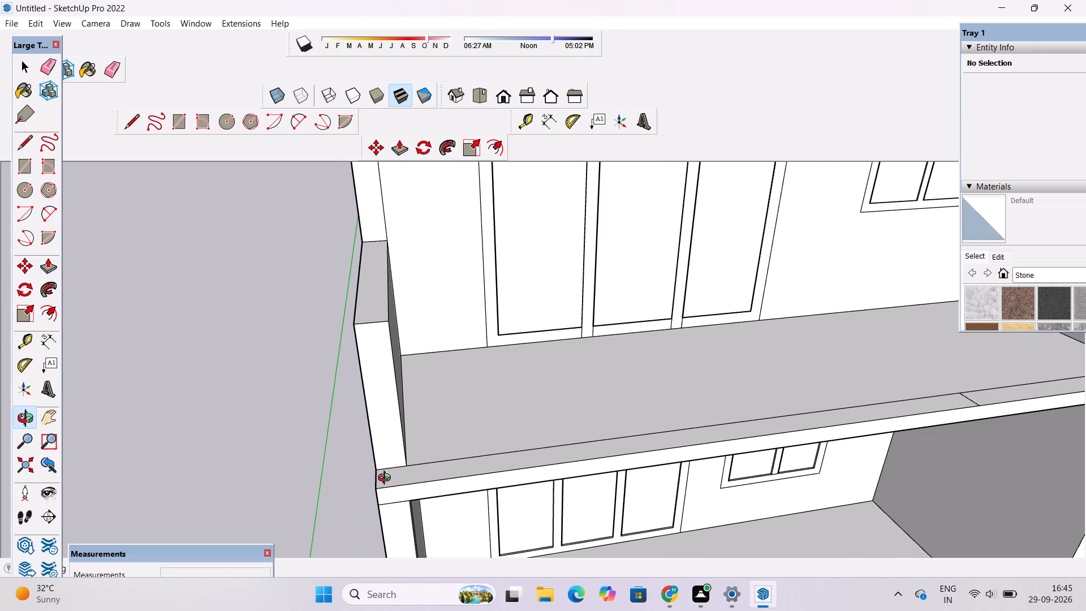
left_click_drag(389, 475, 335, 435, "shift")
left_click_drag(430, 429, 347, 411)
left_click_drag(337, 398, 383, 425, "shift")
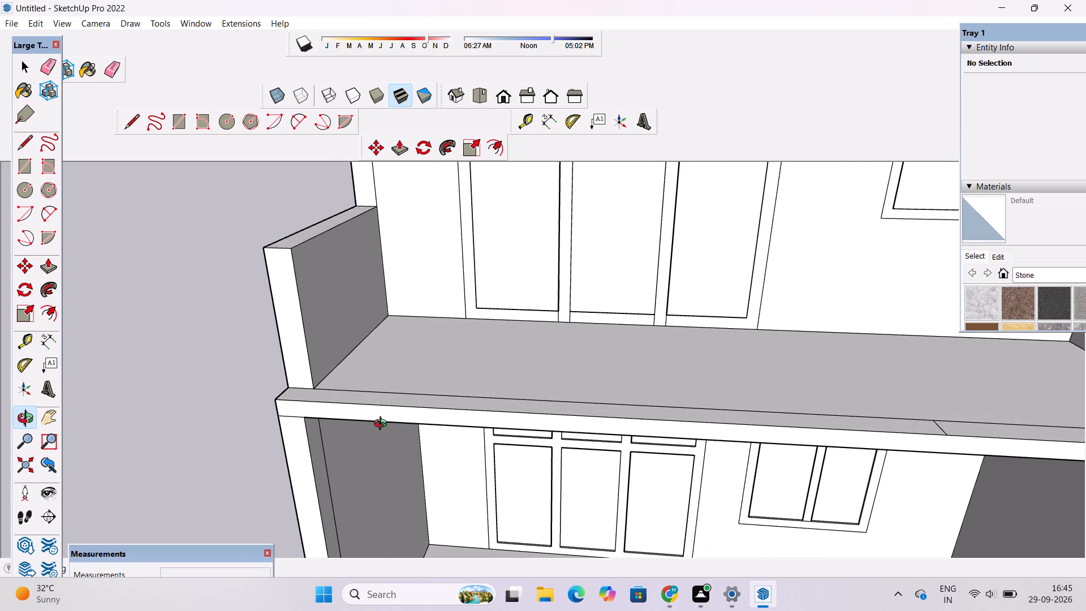
scroll(382, 413, "down", 7)
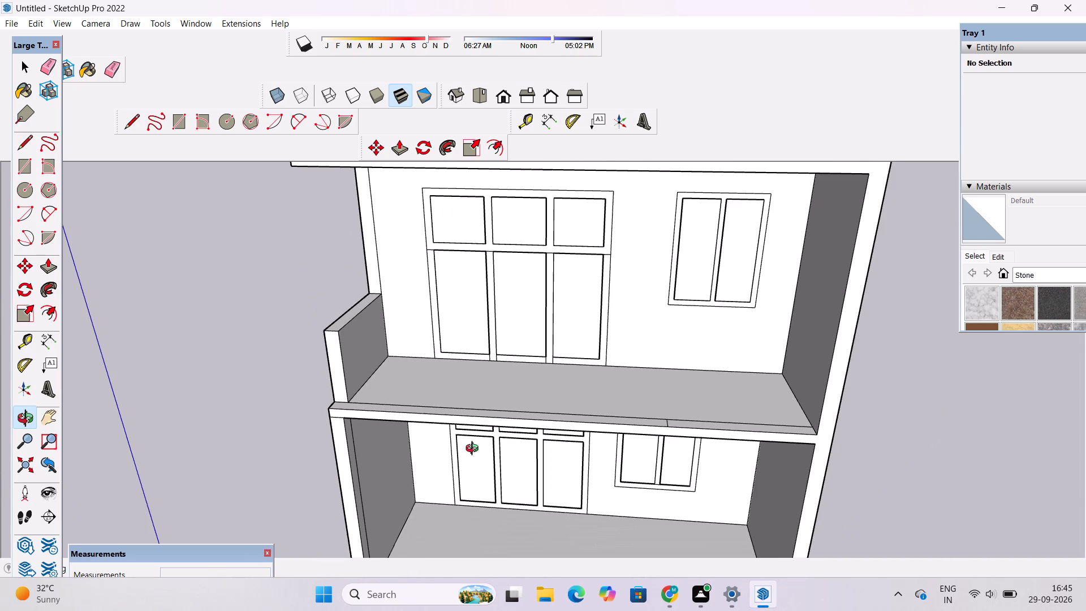
left_click_drag(474, 434, 499, 475)
left_click_drag(499, 475, 451, 463)
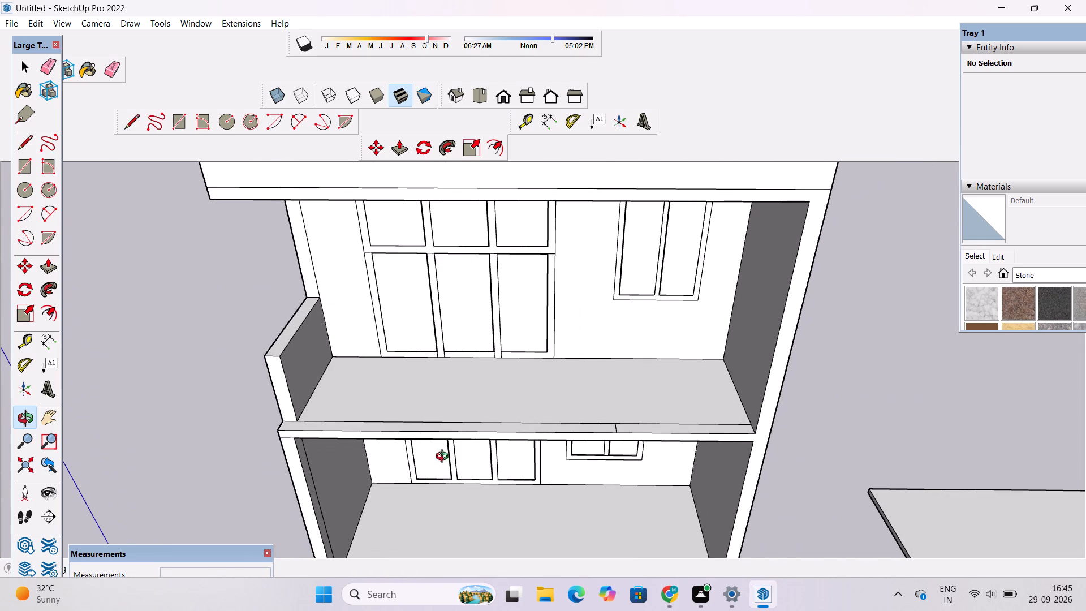
left_click_drag(445, 459, 470, 502)
scroll(472, 494, "down", 4)
left_click_drag(442, 434, 397, 213)
left_click_drag(458, 239, 421, 347, "shift")
left_click_drag(440, 358, 443, 243)
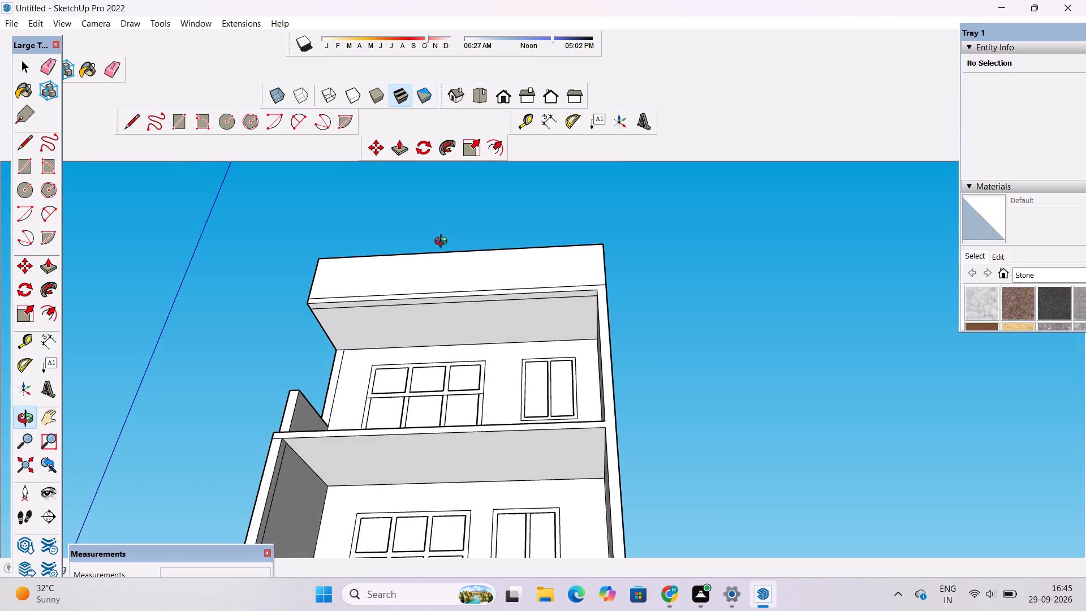
left_click_drag(443, 243, 443, 243)
left_click_drag(510, 295, 538, 227)
scroll(532, 308, "up", 2)
left_click_drag(532, 304, 491, 308)
left_click_drag(488, 346, 485, 359, "shift")
left_click_drag(410, 326, 419, 281)
scroll(408, 283, "up", 2, "shift")
left_click_drag(428, 298, 451, 317, "shift")
left_click_drag(455, 320, 467, 327)
left_click(472, 292)
left_click_drag(476, 298, 476, 317, "shift")
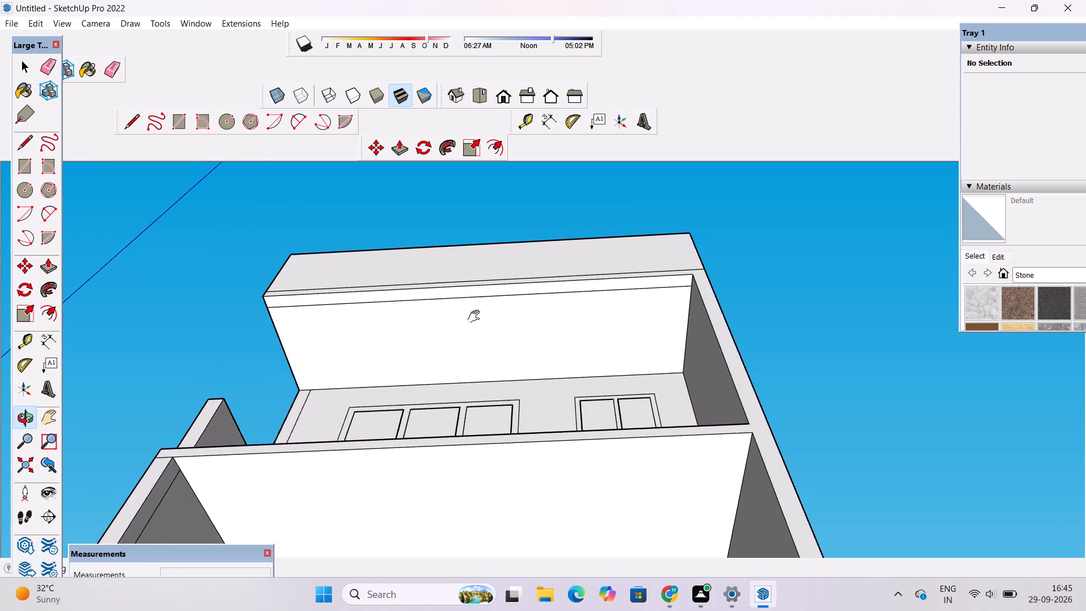
left_click_drag(476, 317, 476, 332, "shift")
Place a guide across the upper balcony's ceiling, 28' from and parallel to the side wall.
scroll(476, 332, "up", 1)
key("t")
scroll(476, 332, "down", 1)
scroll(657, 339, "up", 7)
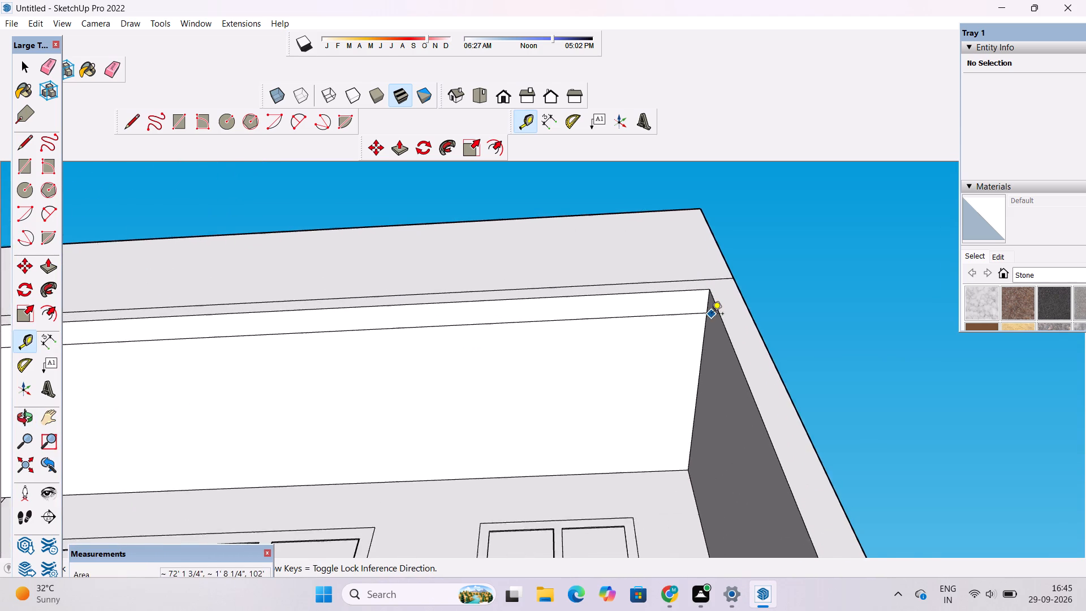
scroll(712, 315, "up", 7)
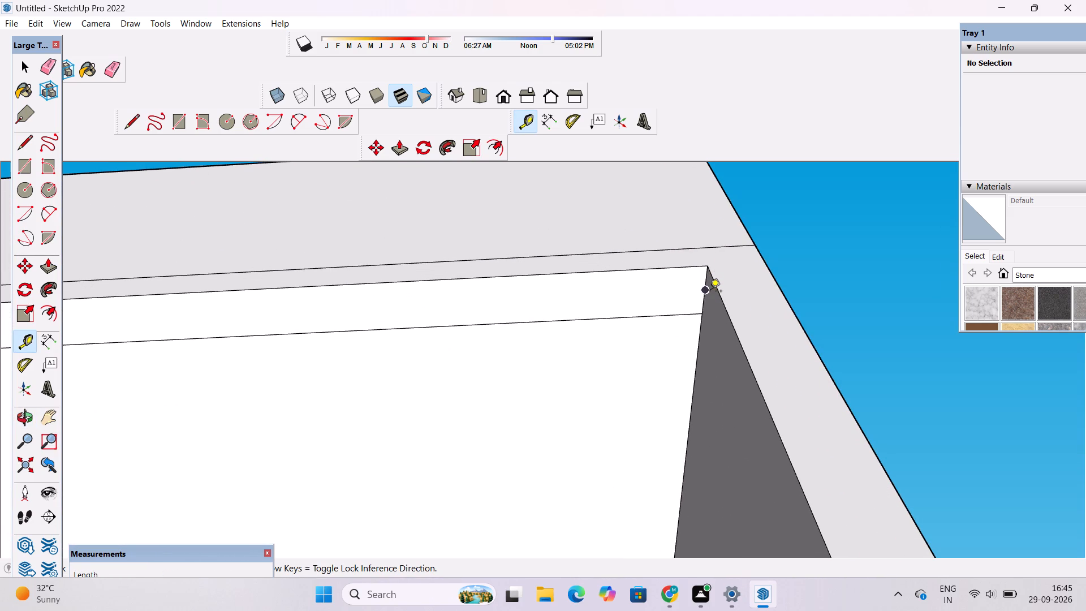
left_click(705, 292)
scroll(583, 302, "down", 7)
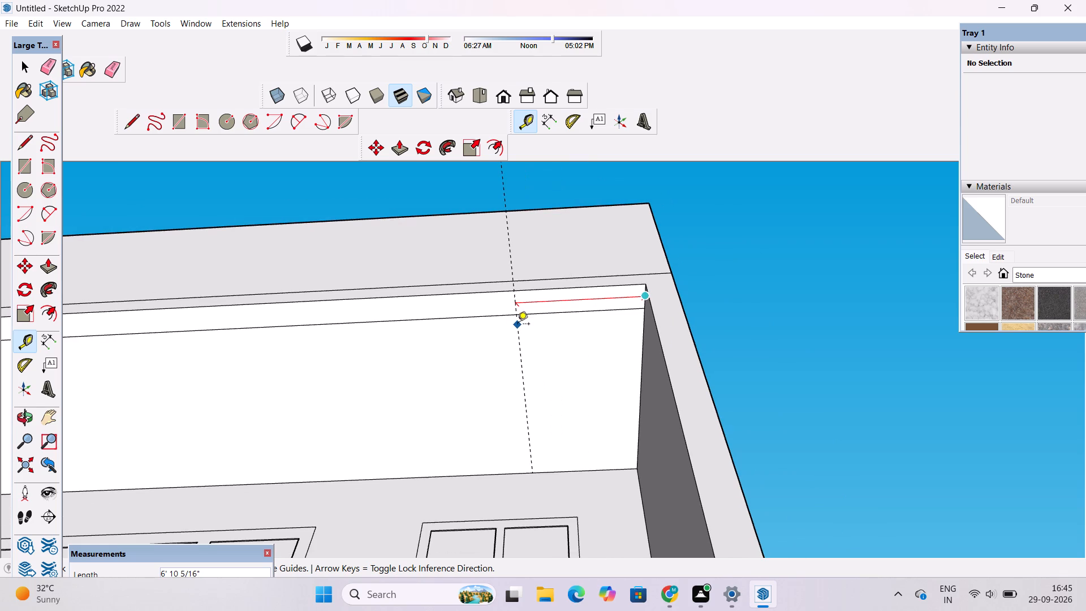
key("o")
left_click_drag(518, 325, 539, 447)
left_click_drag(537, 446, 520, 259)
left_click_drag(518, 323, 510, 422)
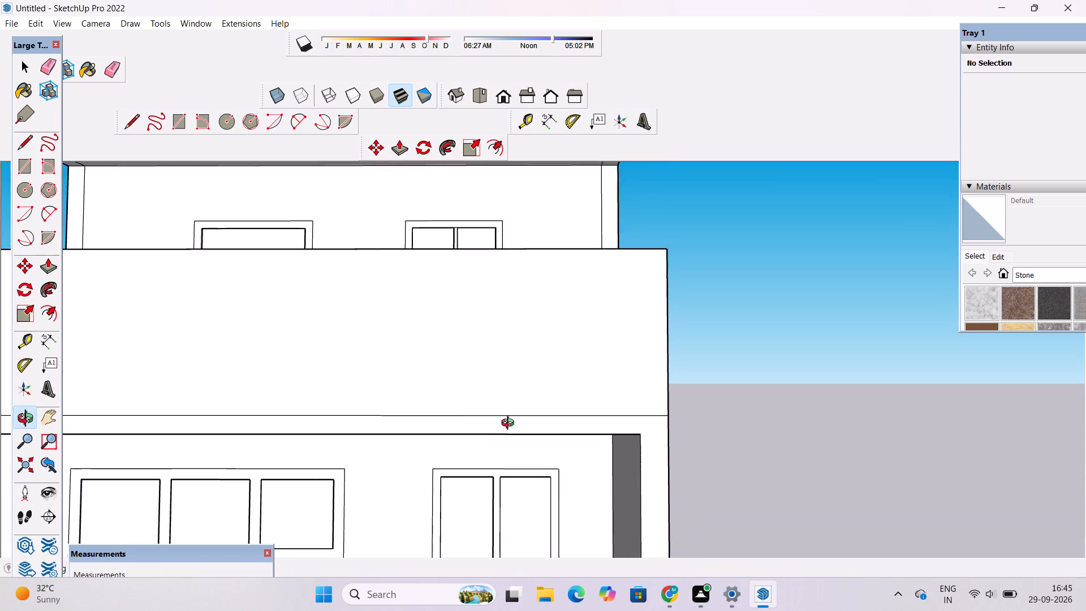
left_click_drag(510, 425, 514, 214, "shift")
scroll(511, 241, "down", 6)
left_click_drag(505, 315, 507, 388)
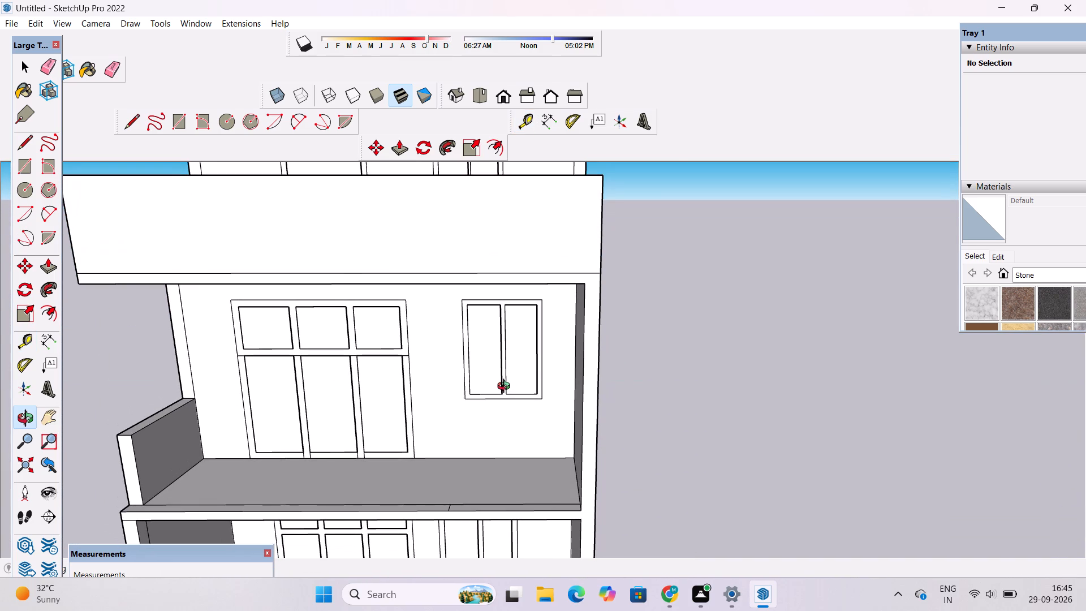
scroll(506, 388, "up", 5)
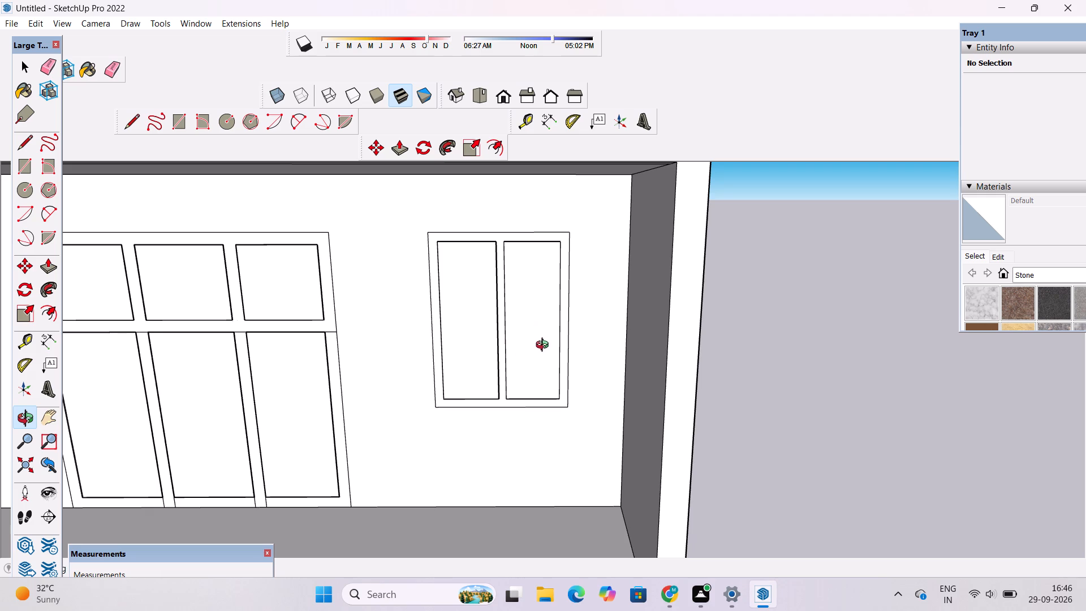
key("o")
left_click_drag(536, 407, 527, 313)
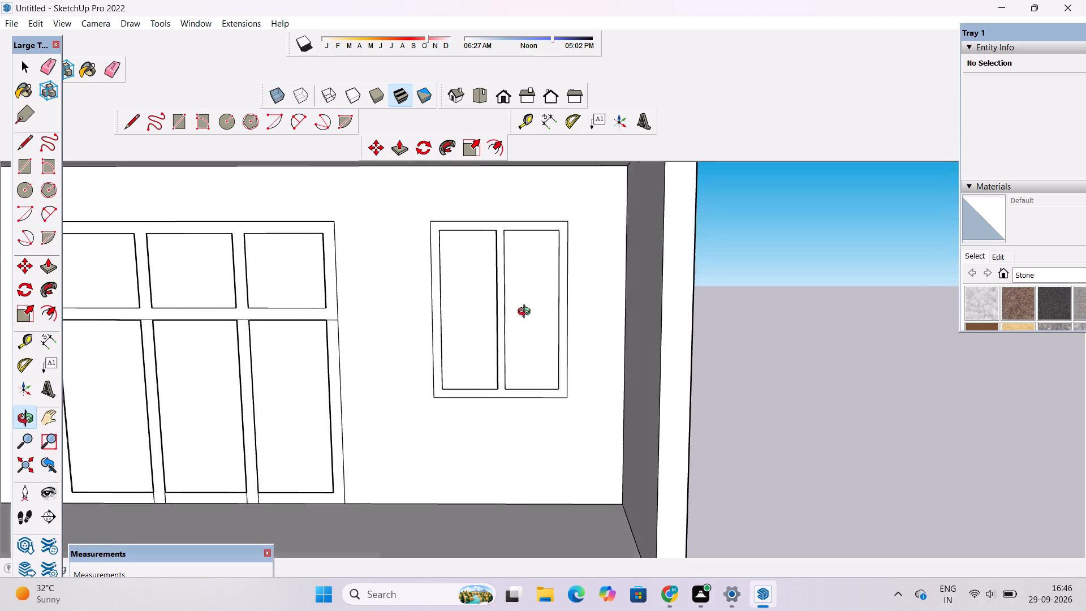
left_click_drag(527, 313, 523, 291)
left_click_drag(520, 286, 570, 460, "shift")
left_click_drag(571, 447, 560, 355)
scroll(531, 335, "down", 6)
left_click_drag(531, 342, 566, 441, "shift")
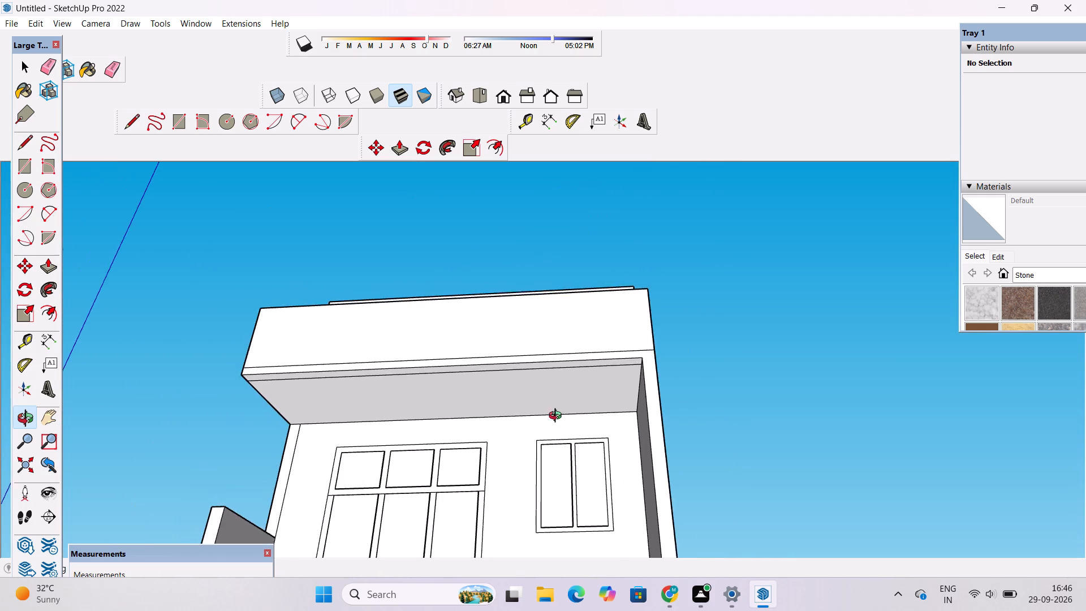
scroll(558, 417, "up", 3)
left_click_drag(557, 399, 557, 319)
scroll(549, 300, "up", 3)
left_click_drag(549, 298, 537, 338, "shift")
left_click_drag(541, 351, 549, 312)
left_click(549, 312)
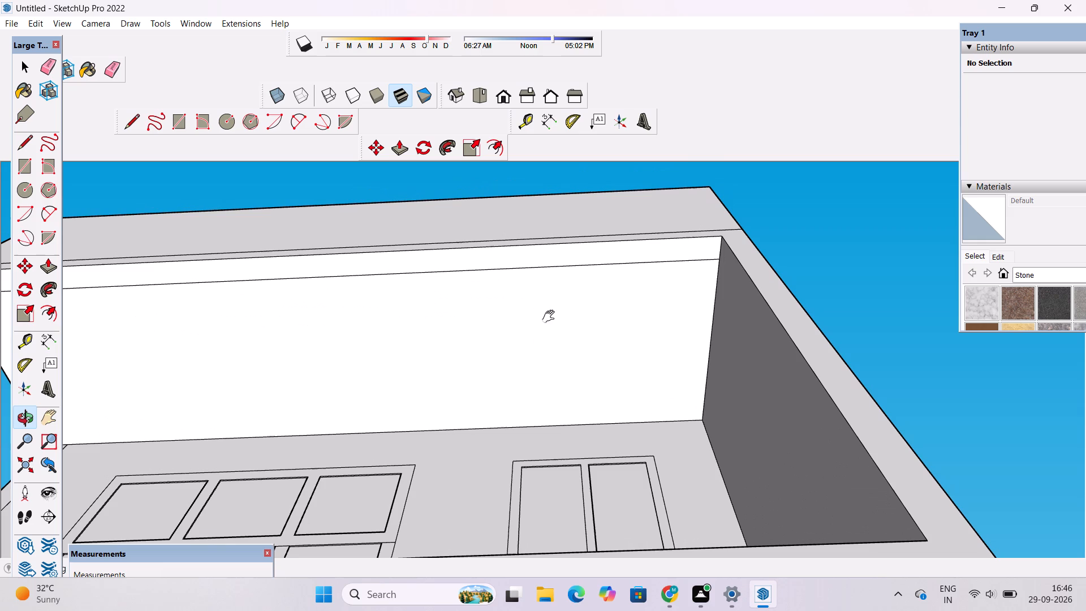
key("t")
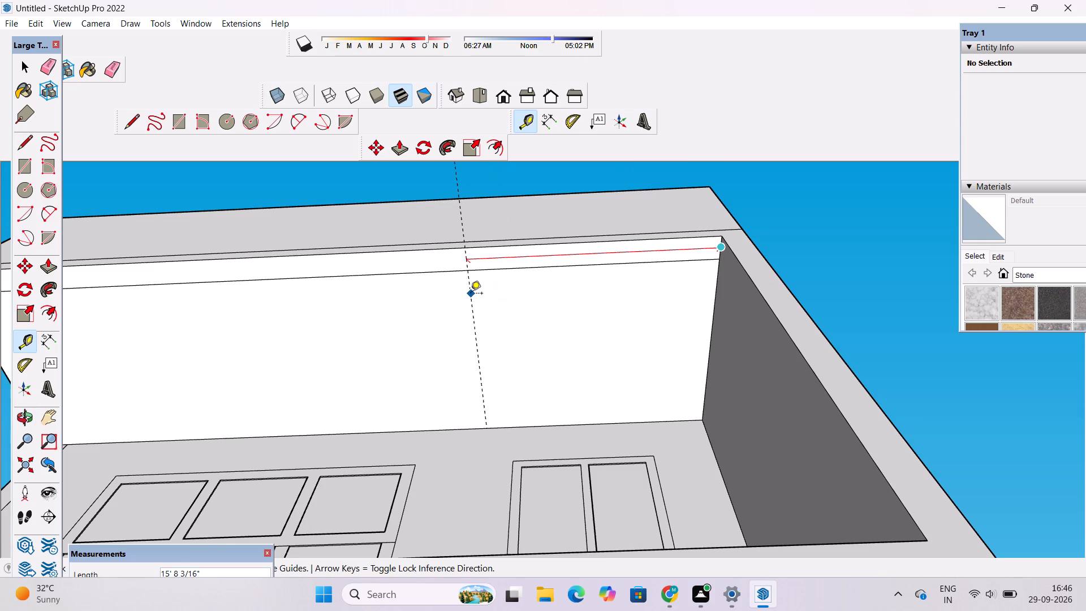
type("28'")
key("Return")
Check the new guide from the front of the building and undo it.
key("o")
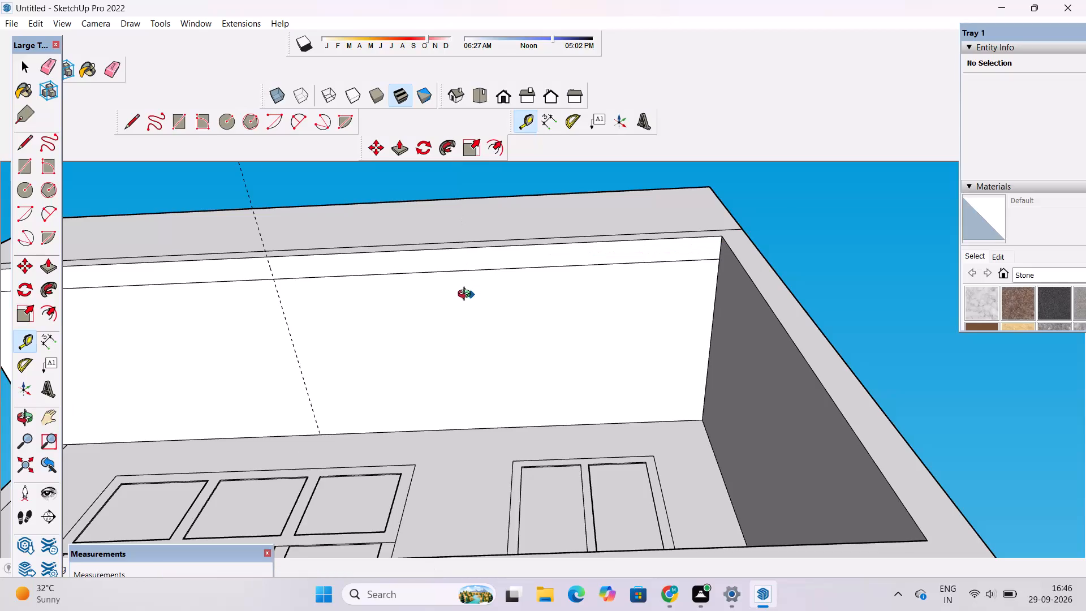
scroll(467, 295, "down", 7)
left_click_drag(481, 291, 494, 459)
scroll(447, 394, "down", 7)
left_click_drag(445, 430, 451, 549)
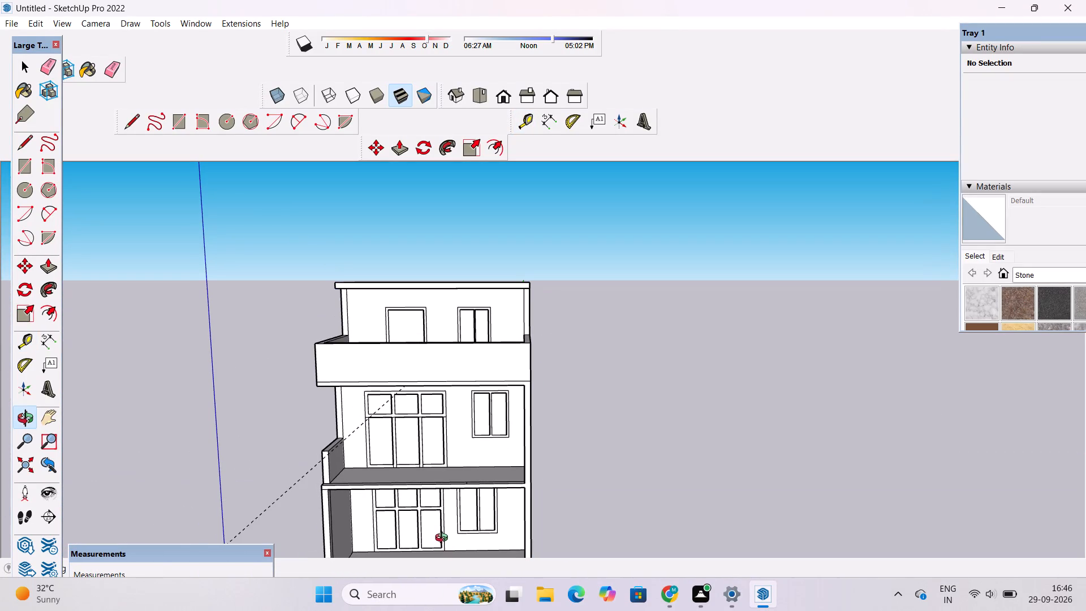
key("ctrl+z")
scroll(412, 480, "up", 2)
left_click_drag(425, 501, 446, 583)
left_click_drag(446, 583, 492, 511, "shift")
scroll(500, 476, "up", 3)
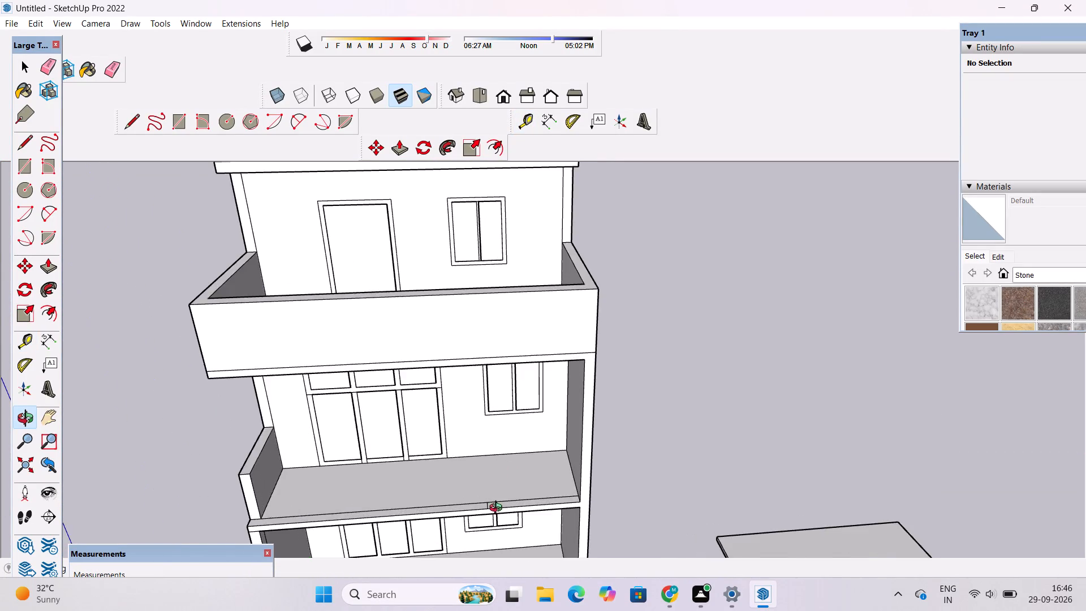
Measure along the upper balcony's front ledge from its dividing line to the side wall.
left_click_drag(498, 509, 453, 510)
left_click_drag(452, 509, 486, 446)
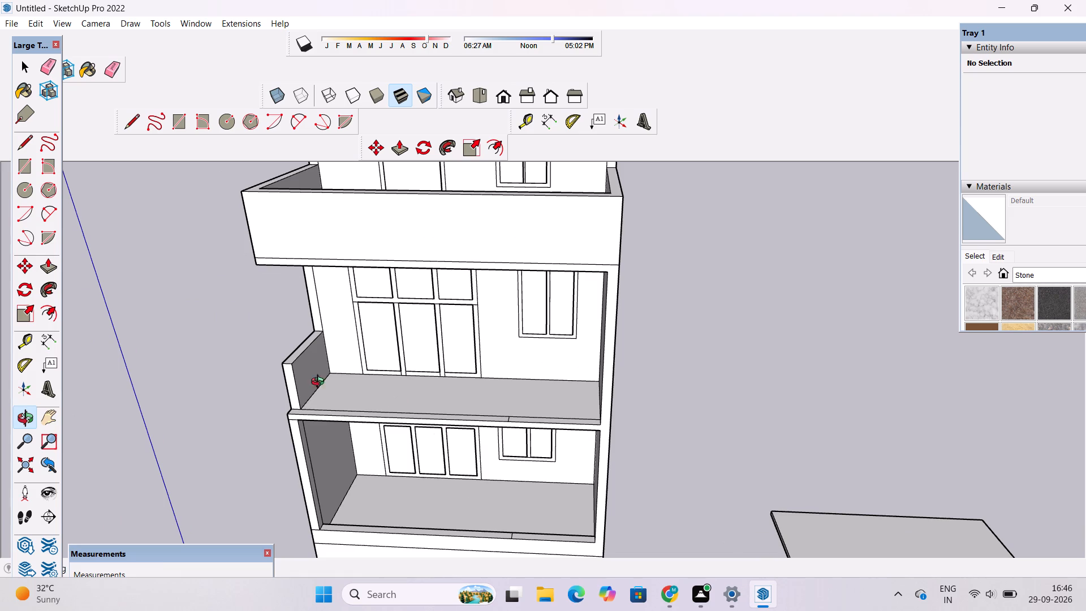
left_click(49, 346)
scroll(507, 438, "up", 2)
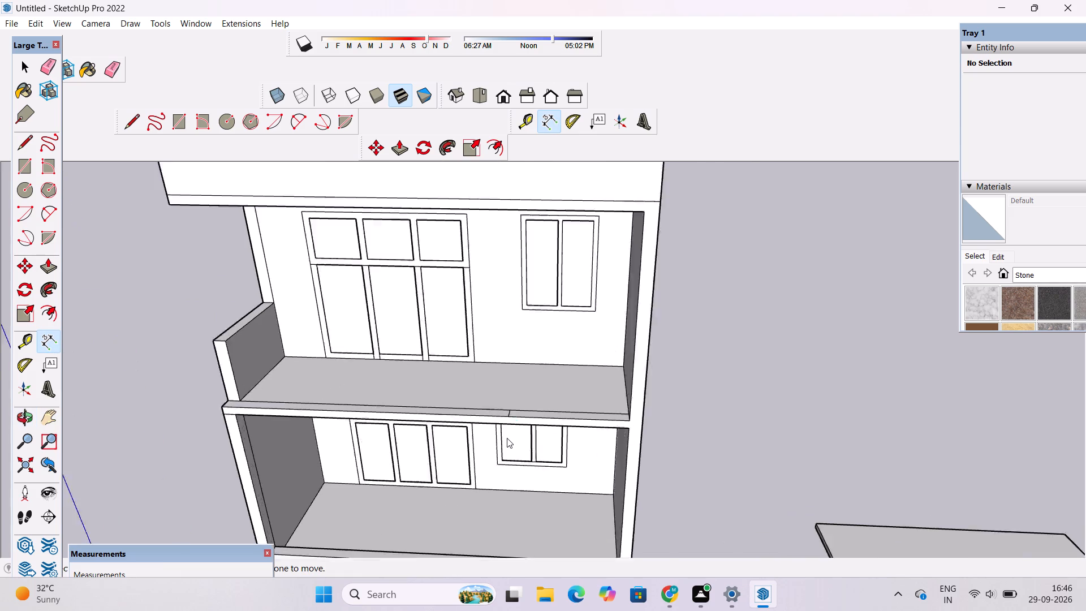
scroll(507, 438, "up", 8)
left_click(516, 387)
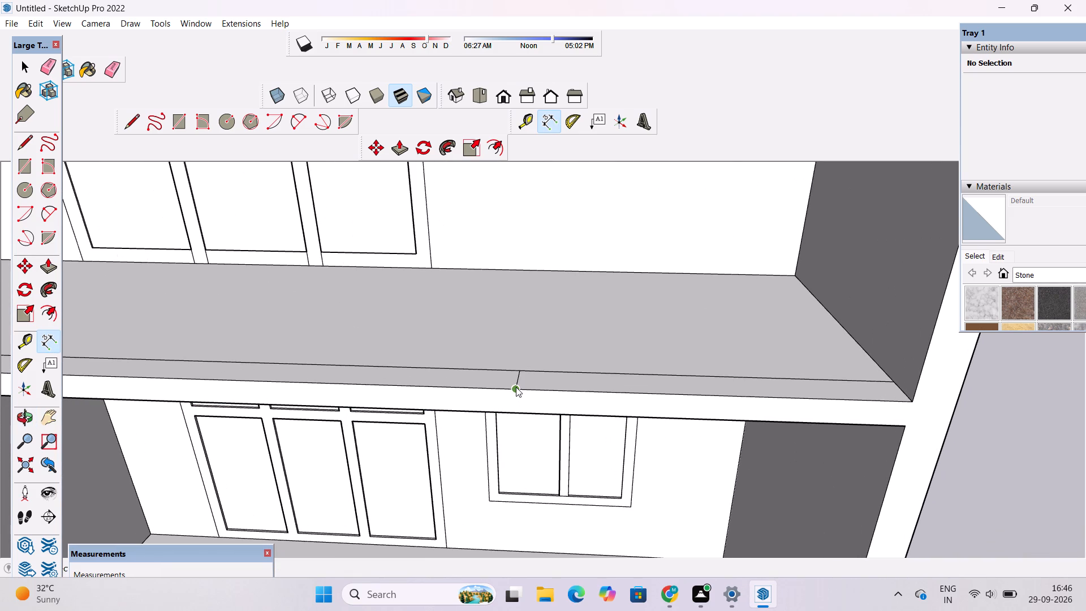
scroll(515, 388, "down", 4)
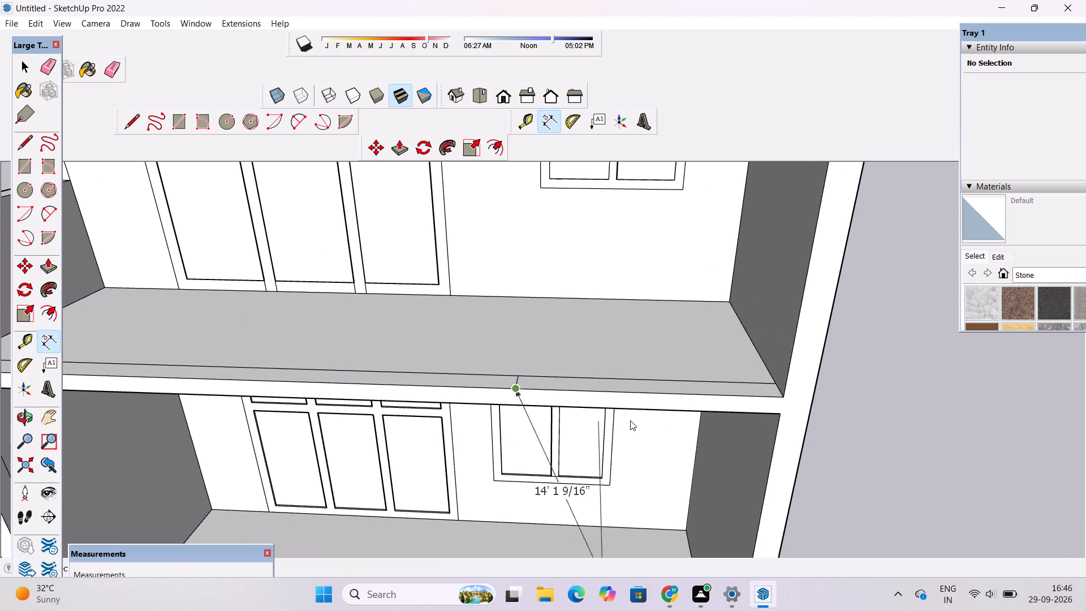
key("space")
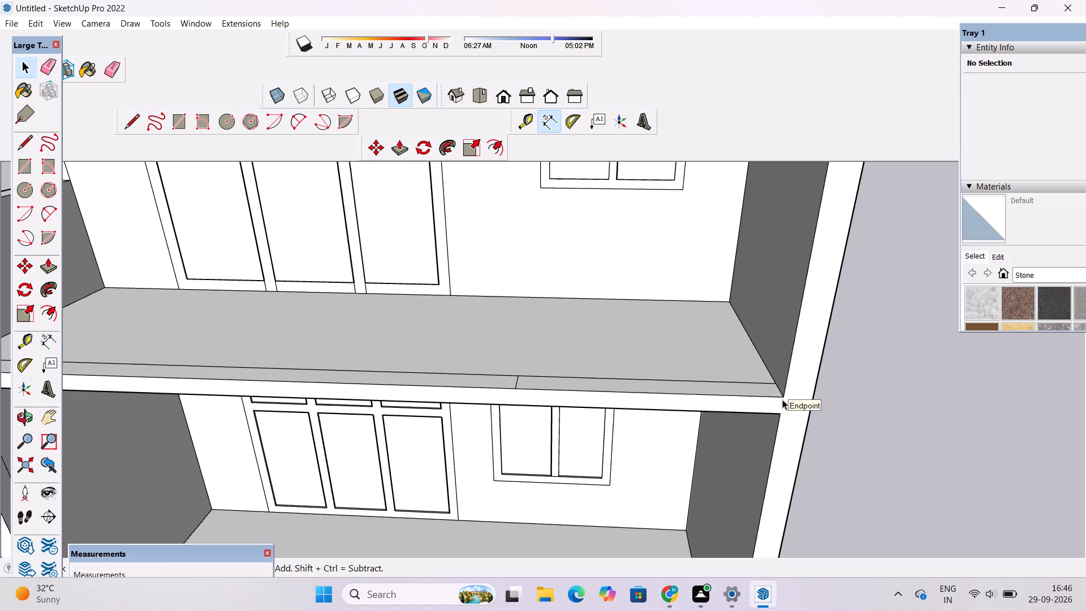
Place a guide across the upper balcony's ceiling, 14' from and parallel to the side wall.
key("o")
scroll(765, 416, "down", 5)
left_click_drag(730, 470, 708, 368)
left_click_drag(618, 364, 639, 523, "shift")
scroll(627, 497, "down", 5)
left_click_drag(621, 497, 622, 317)
scroll(615, 285, "up", 5)
left_click_drag(618, 284, 631, 285)
left_click_drag(631, 285, 587, 326, "shift")
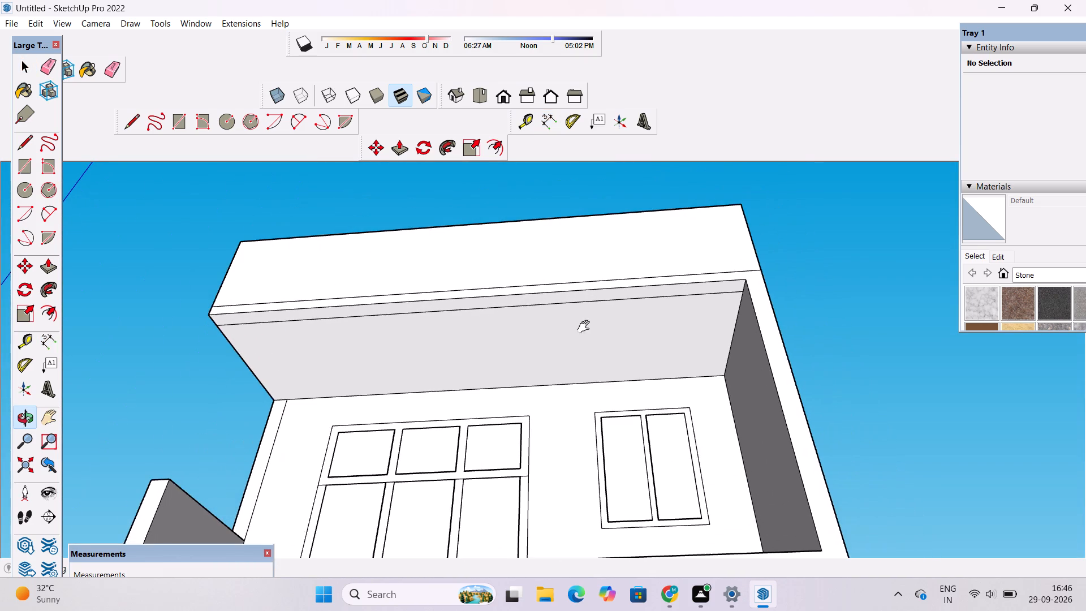
left_click_drag(535, 308, 547, 294)
left_click_drag(547, 295, 542, 328)
scroll(542, 330, "up", 1)
left_click_drag(542, 333, 547, 319)
scroll(547, 318, "up", 2)
left_click_drag(548, 317, 541, 335)
scroll(542, 332, "up", 4)
left_click_drag(544, 343, 474, 289, "shift")
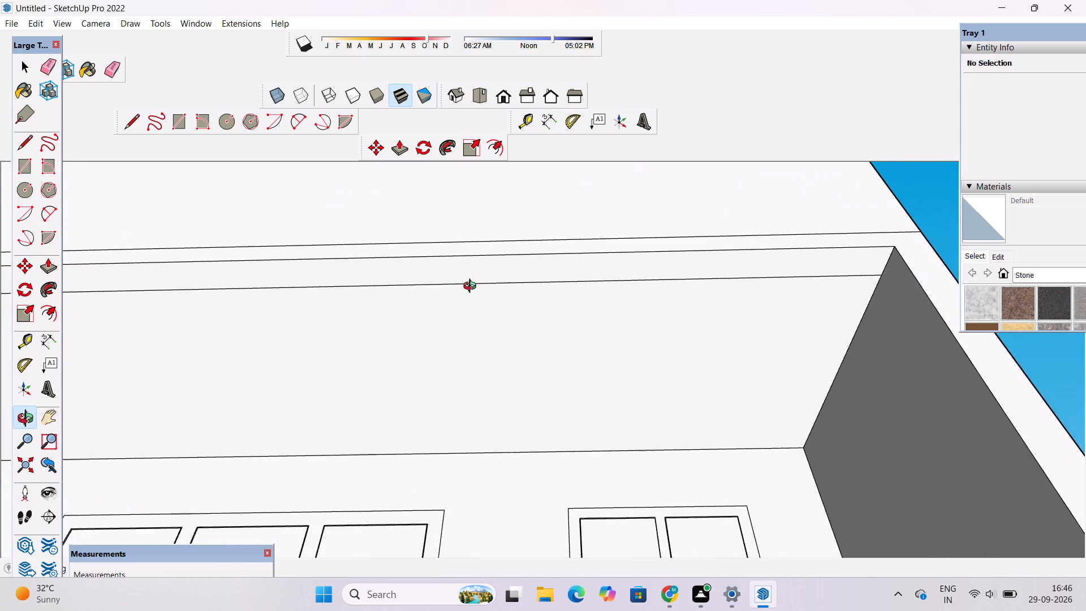
scroll(472, 287, "up", 4)
key("t")
scroll(434, 261, "down", 5)
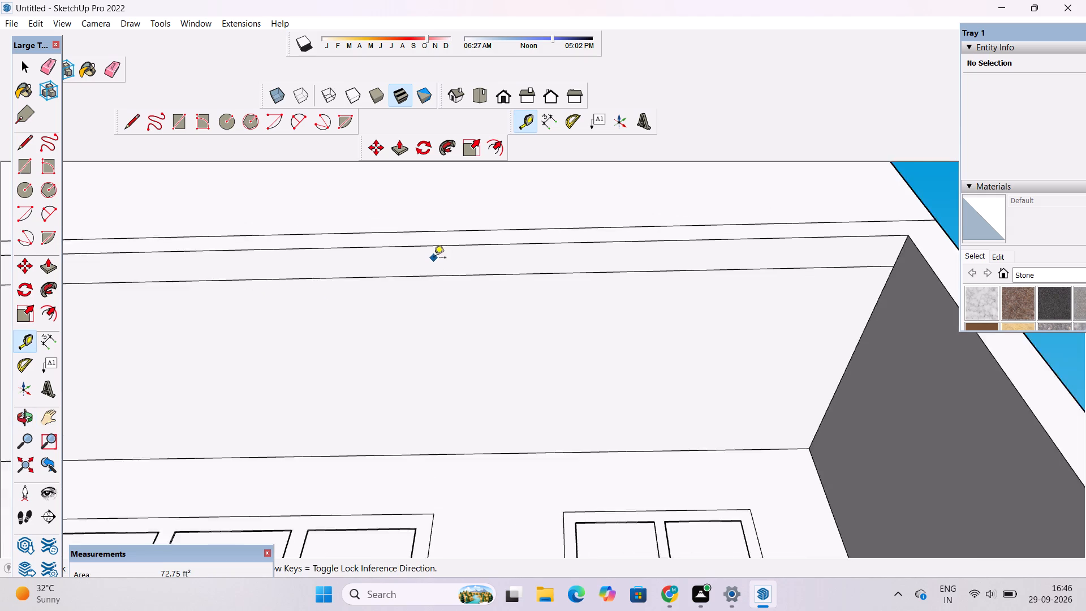
scroll(434, 259, "down", 8)
scroll(579, 277, "up", 9)
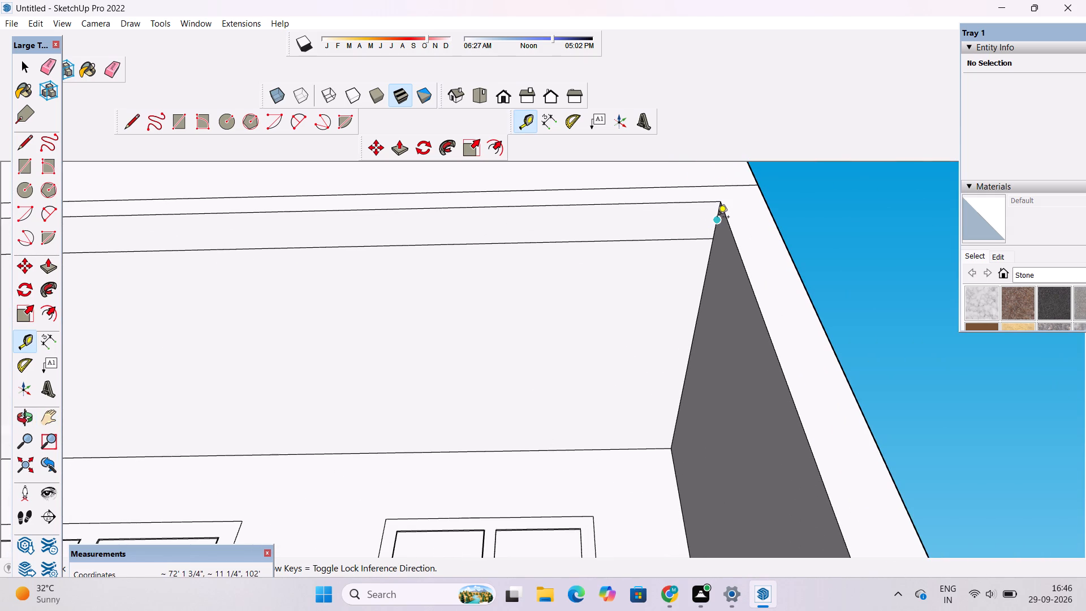
left_click(717, 218)
type("14'")
key("Return")
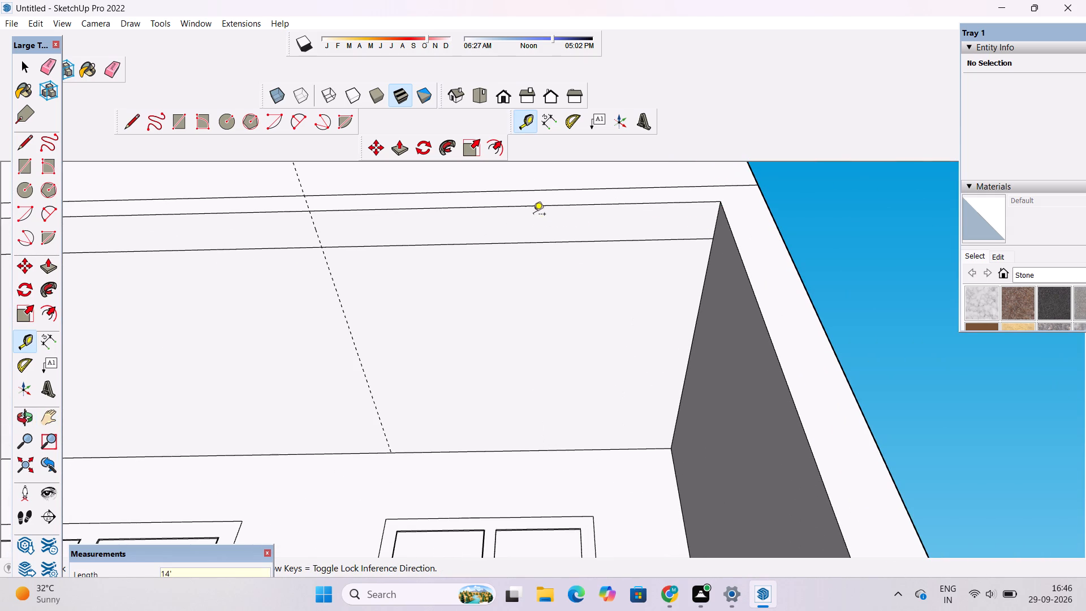
Draw a line along the guide across the ceiling's front strip to divide it in two.
key("l")
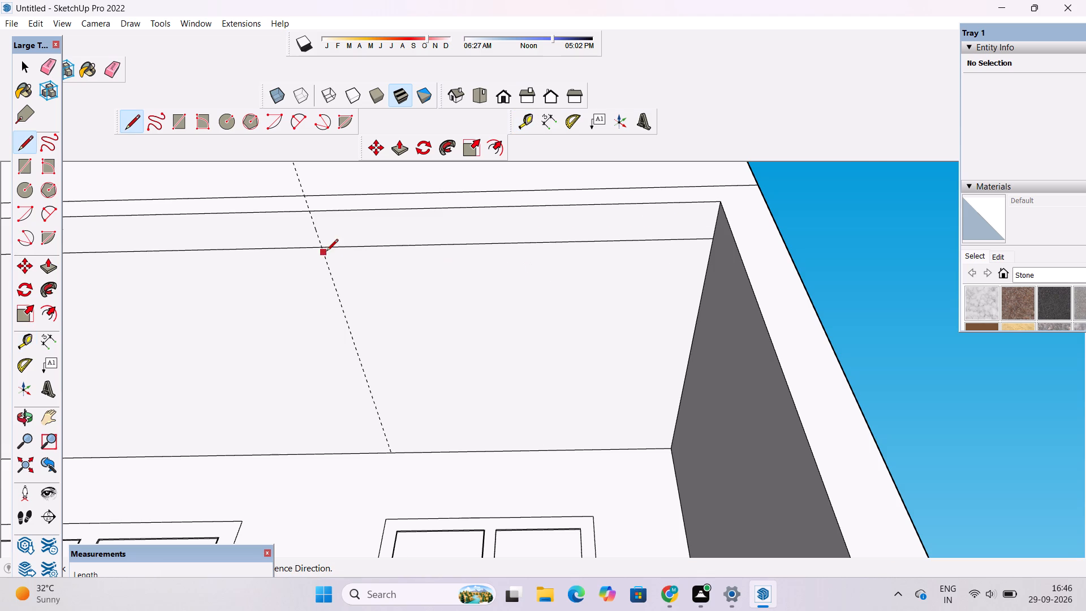
scroll(326, 252, "down", 5)
scroll(326, 252, "up", 7)
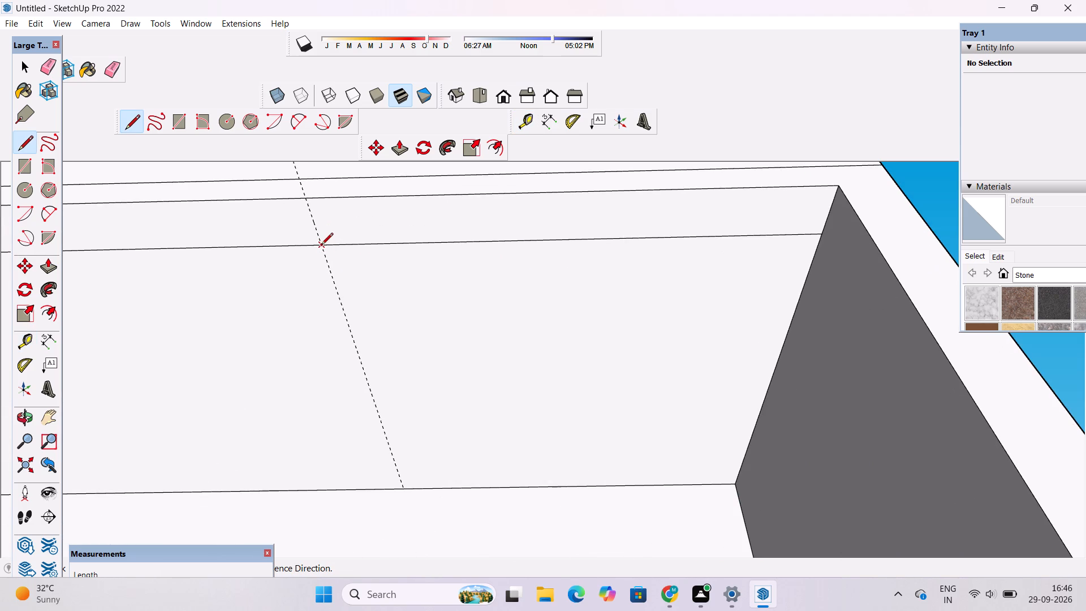
left_click(321, 246)
left_click(307, 199)
key("space")
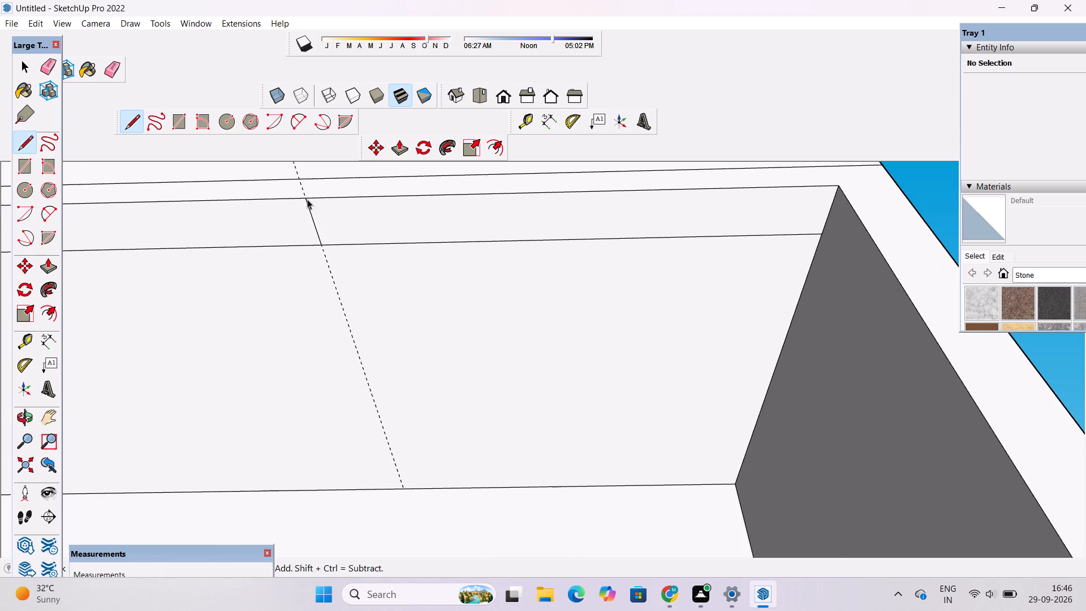
Erase the 14' guide from the upper balcony's ceiling.
type("e")
scroll(311, 213, "down", 20)
scroll(311, 213, "down", 1)
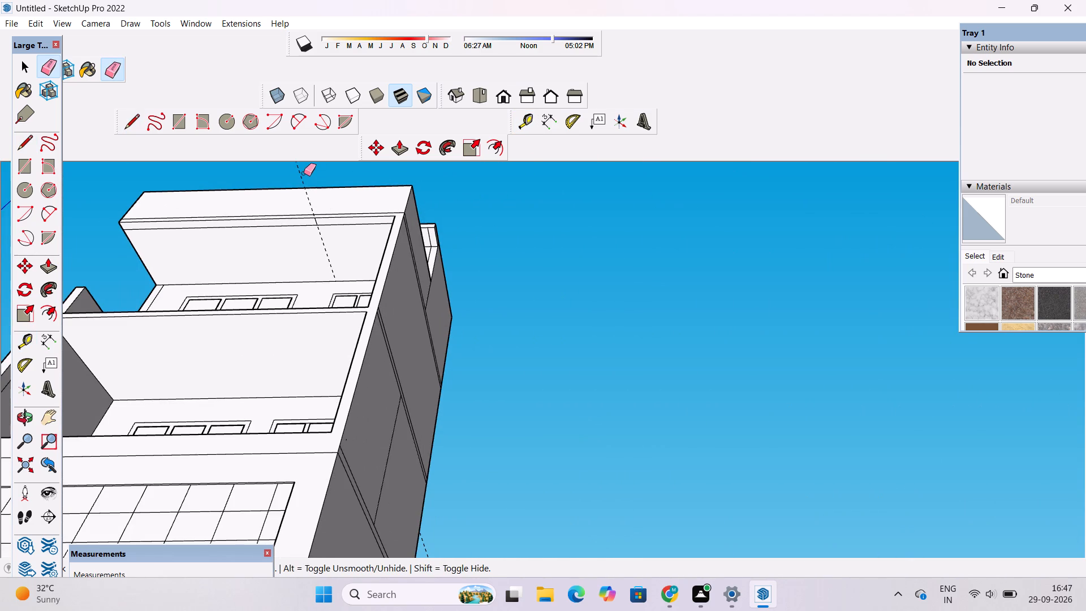
left_click_drag(304, 173, 303, 178)
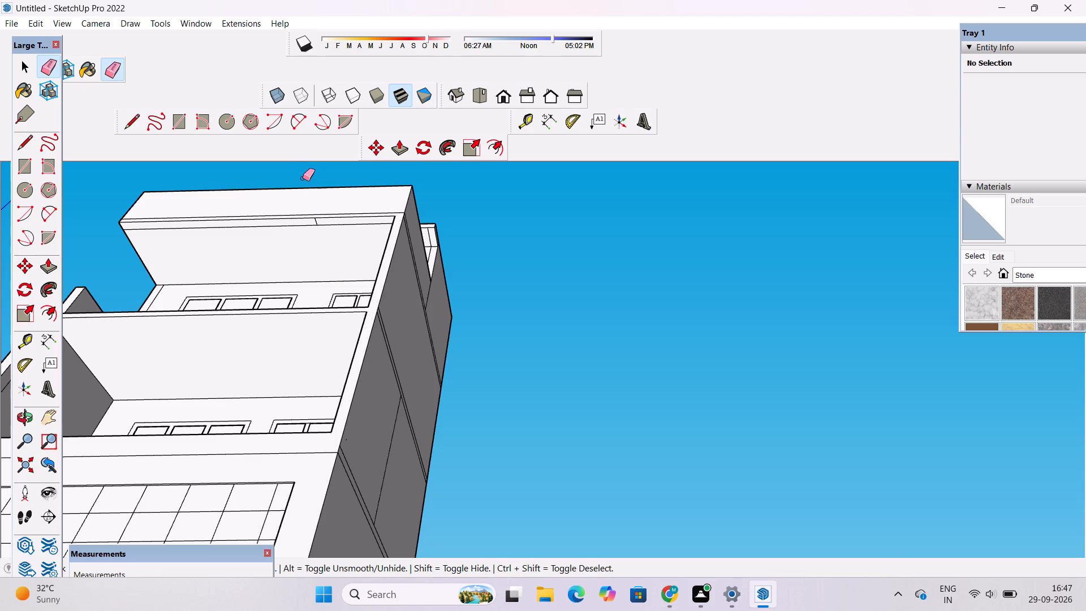
Examine the whole facade from below and from the front, and both balconies' floors from above.
key("o")
scroll(303, 178, "down", 7)
left_click_drag(439, 242, 446, 276)
left_click_drag(355, 246, 523, 256, "shift")
scroll(473, 224, "down", 5)
left_click_drag(471, 235, 468, 294)
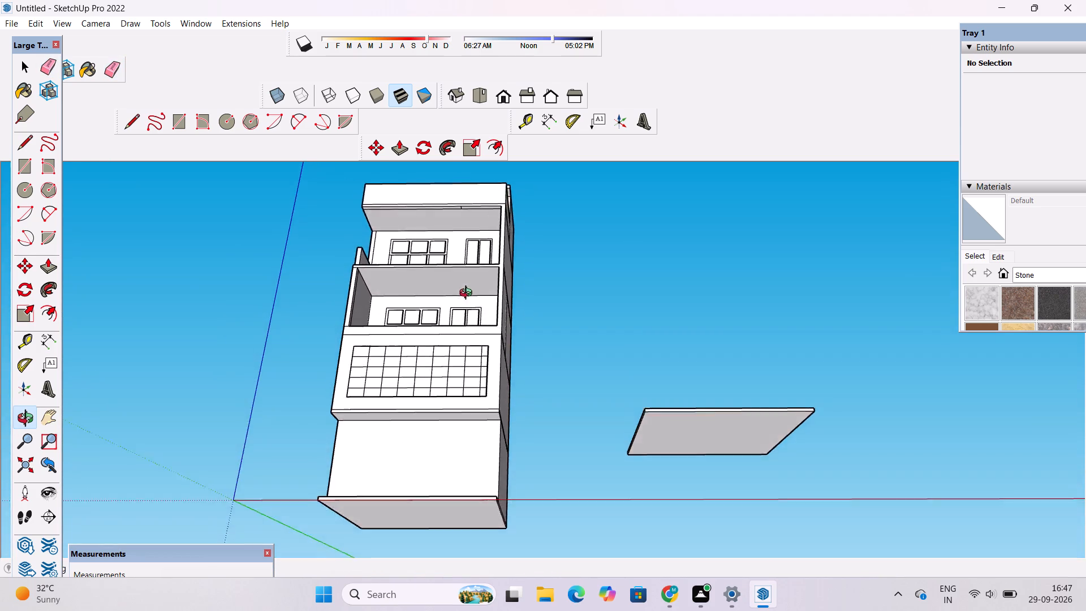
left_click_drag(468, 294, 471, 317)
scroll(469, 286, "down", 4)
left_click_drag(464, 248, 466, 371)
scroll(449, 327, "up", 3)
scroll(446, 291, "up", 4, "shift")
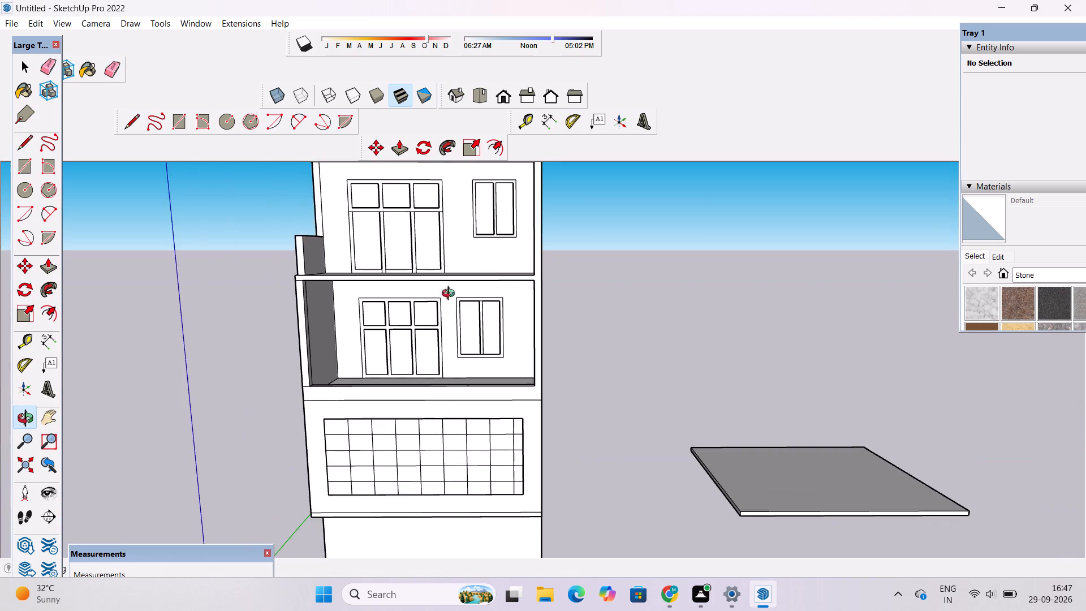
left_click_drag(455, 306, 449, 446)
scroll(457, 337, "up", 4)
left_click_drag(468, 331, 577, 330, "shift")
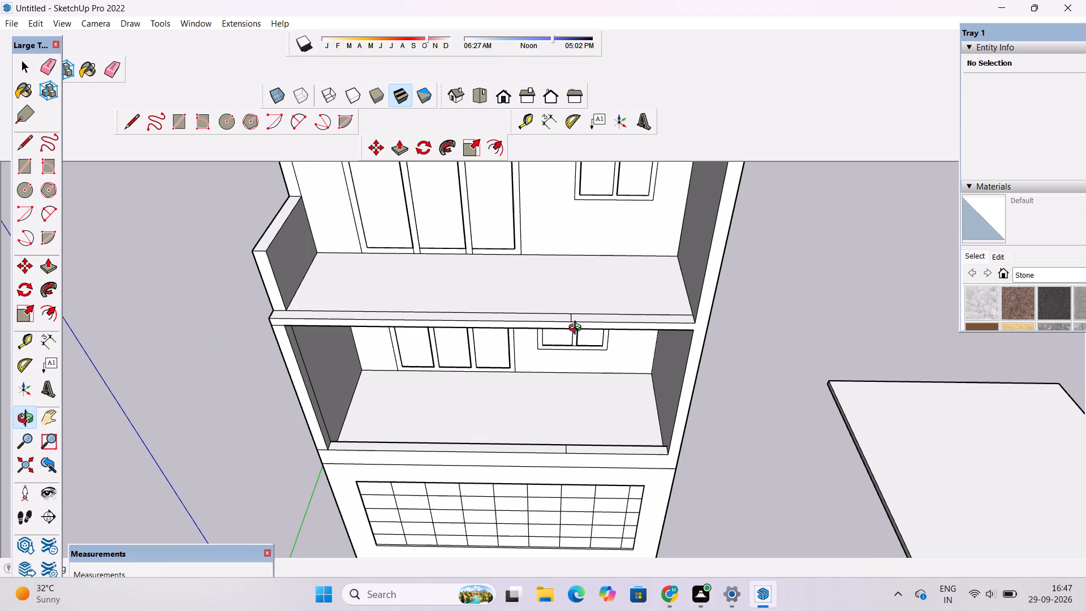
Examine the lower balcony's front ledge and its dividing line up close and from several angles, comparing it with the upper balcony.
left_click_drag(650, 394, 606, 401)
left_click_drag(593, 401, 618, 333)
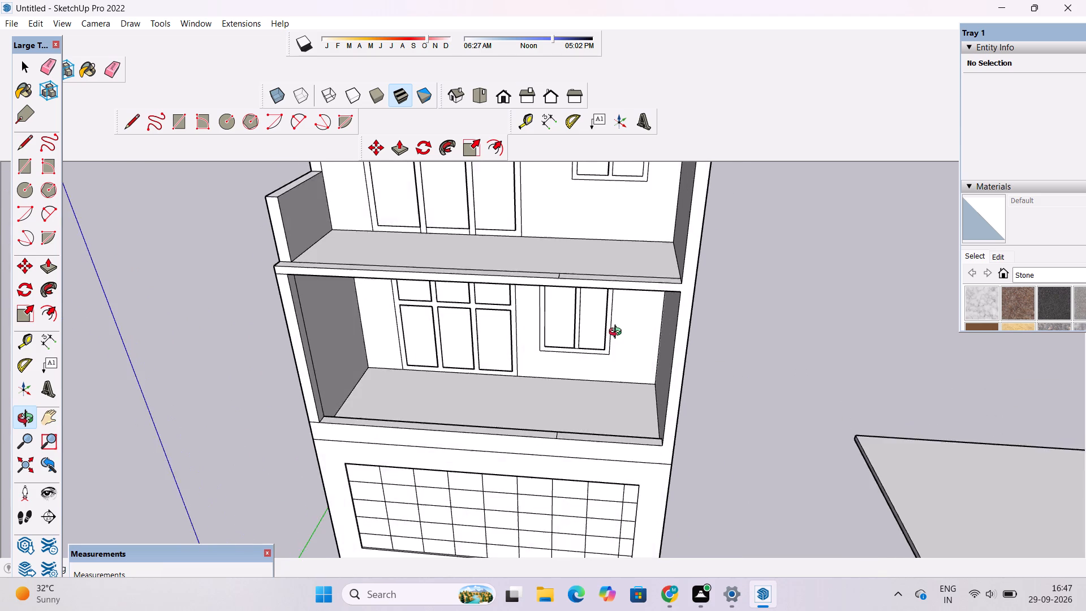
left_click_drag(618, 333, 618, 330)
left_click_drag(554, 426, 542, 468, "shift")
left_click_drag(542, 472, 588, 461)
scroll(585, 448, "up", 2)
left_click_drag(585, 448, 584, 446)
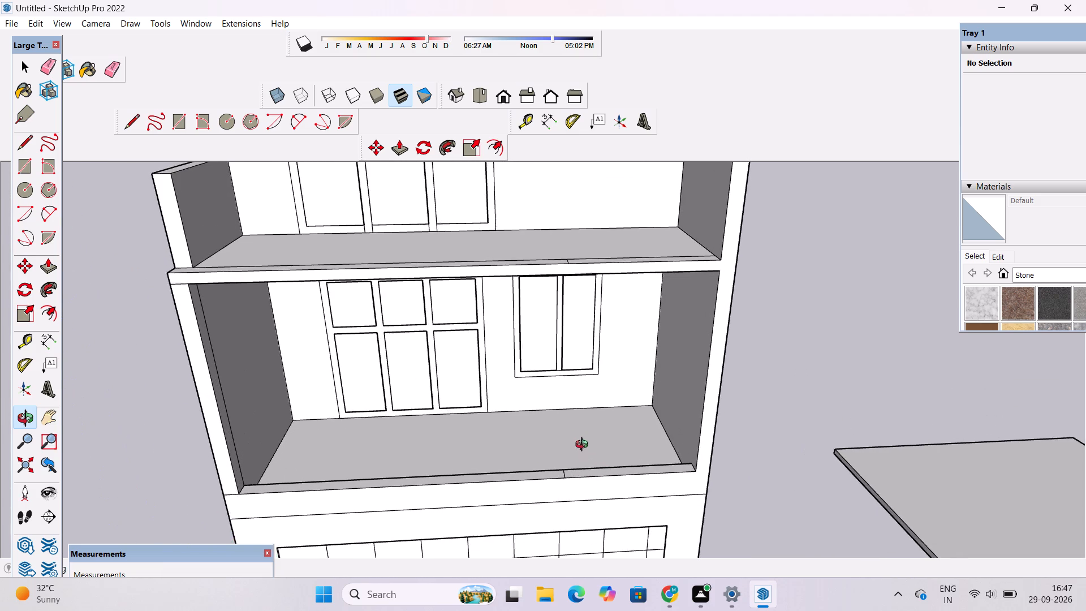
left_click_drag(584, 446, 581, 428)
scroll(581, 418, "down", 3)
left_click_drag(609, 487, 607, 418)
scroll(573, 476, "up", 3)
left_click_drag(571, 470, 566, 444, "shift")
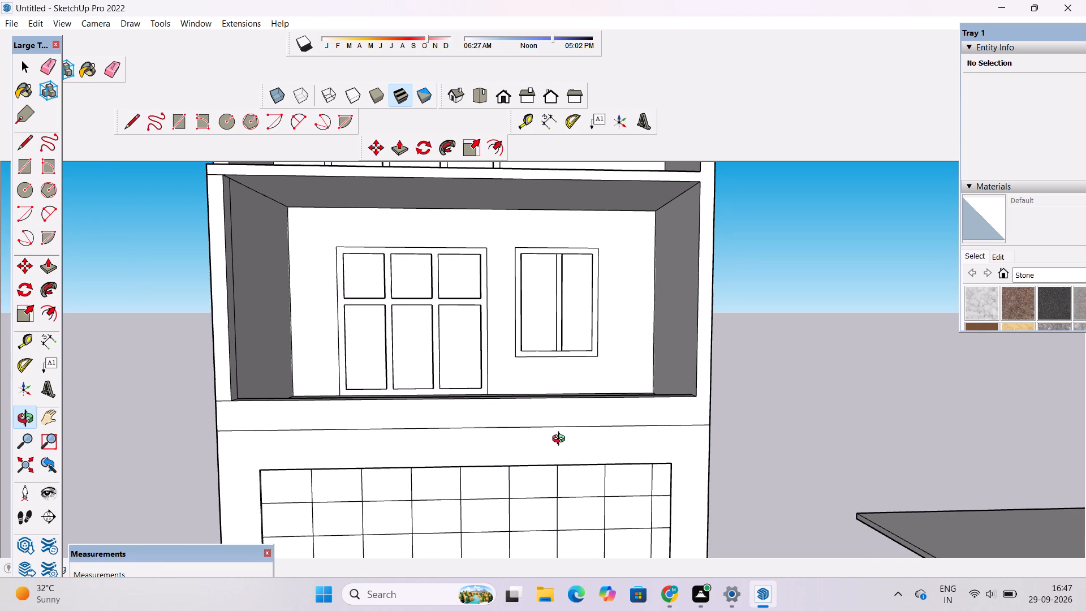
scroll(561, 431, "up", 3)
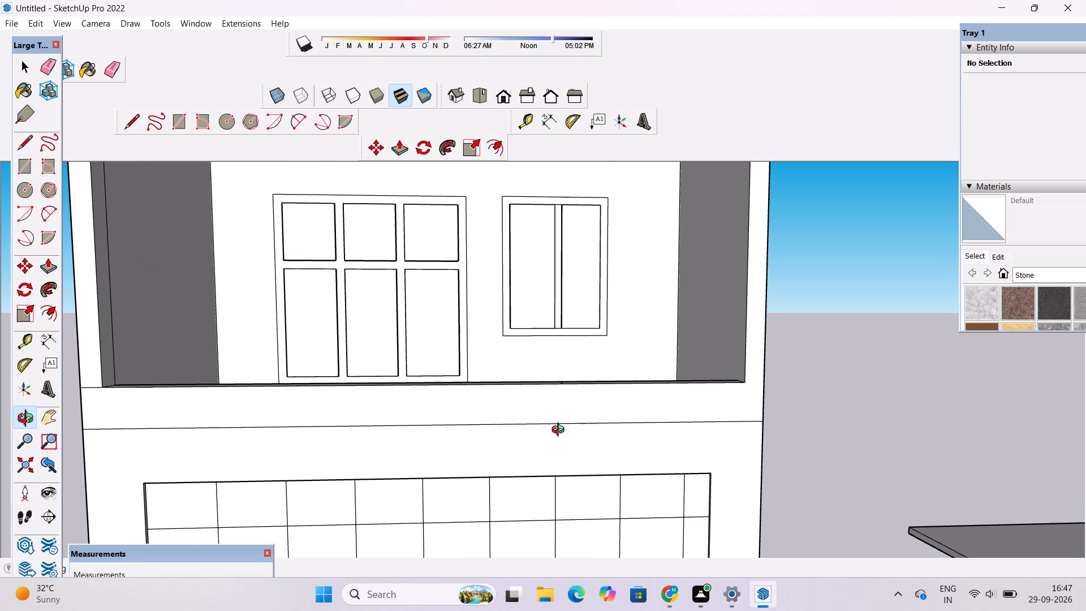
left_click_drag(586, 419, 584, 436)
left_click_drag(584, 440, 581, 471)
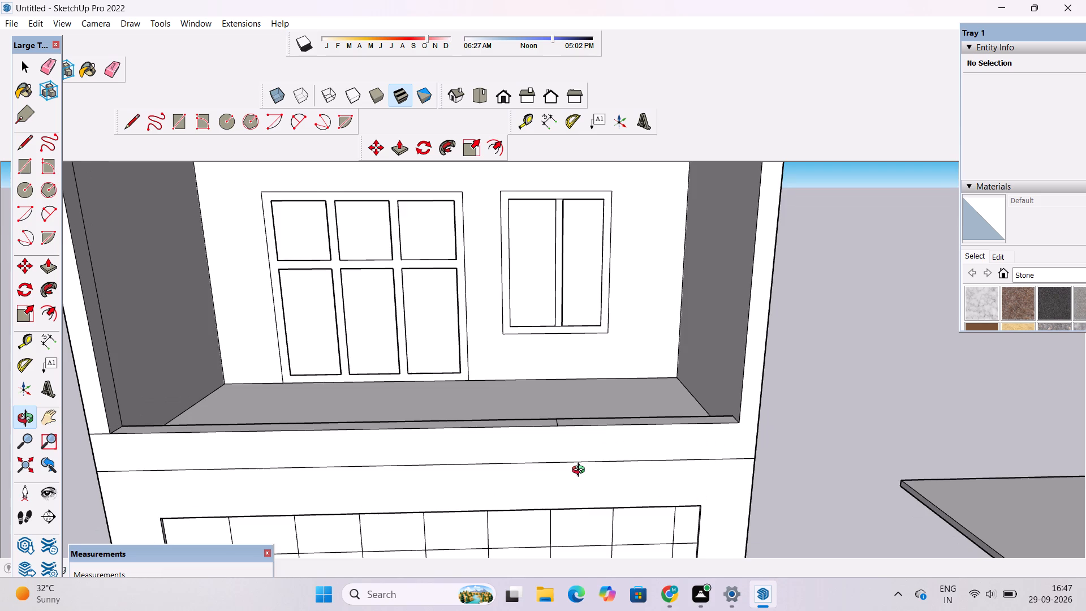
left_click_drag(581, 471, 565, 452)
left_click_drag(565, 452, 563, 482)
left_click_drag(563, 482, 564, 453)
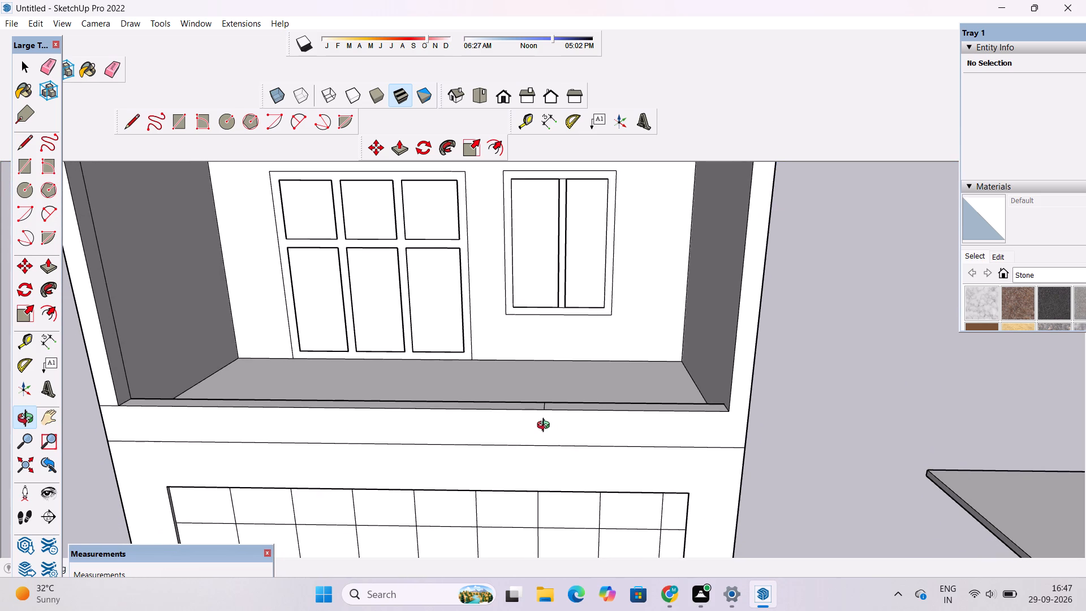
left_click_drag(522, 448, 538, 465)
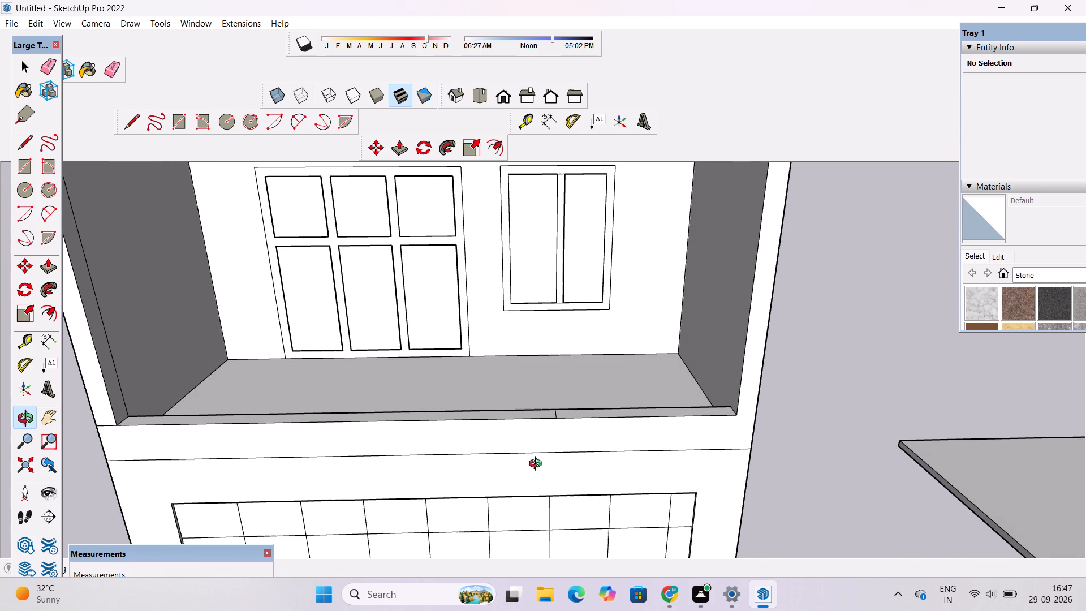
scroll(540, 450, "down", 8)
left_click_drag(548, 457, 554, 427)
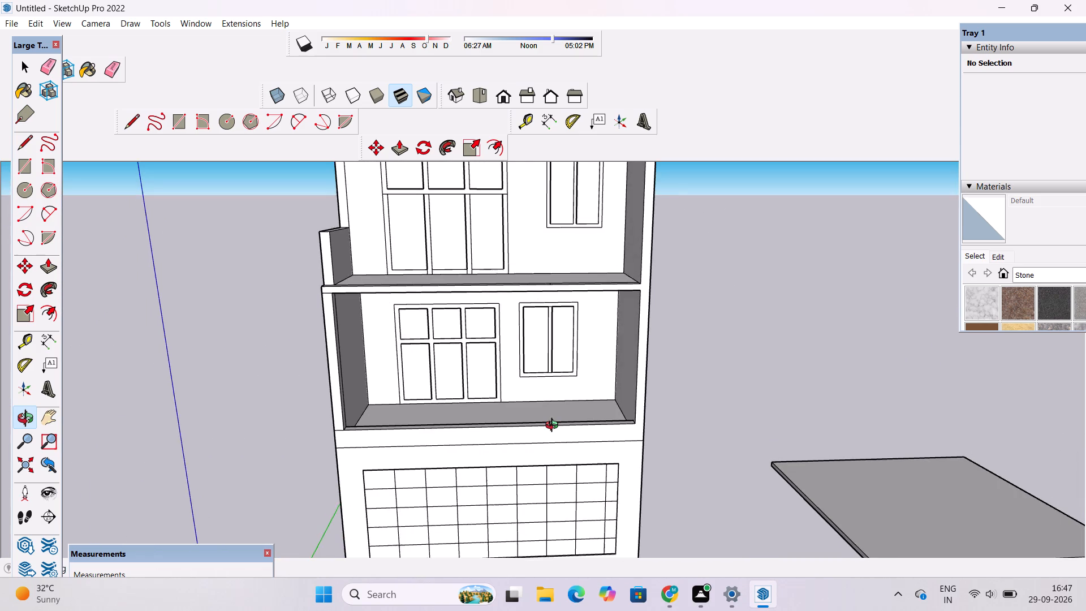
scroll(554, 427, "up", 2)
left_click_drag(561, 428, 549, 439, "shift")
left_click_drag(553, 450, 537, 453)
scroll(537, 453, "down", 1)
left_click_drag(581, 430, 591, 479)
scroll(556, 436, "up", 3)
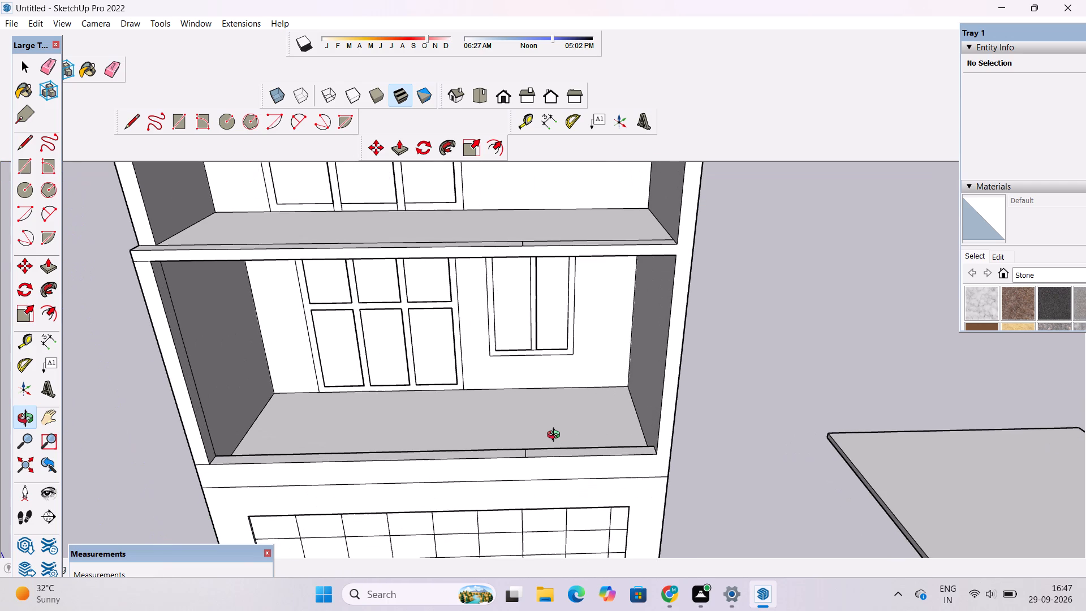
scroll(553, 438, "down", 1)
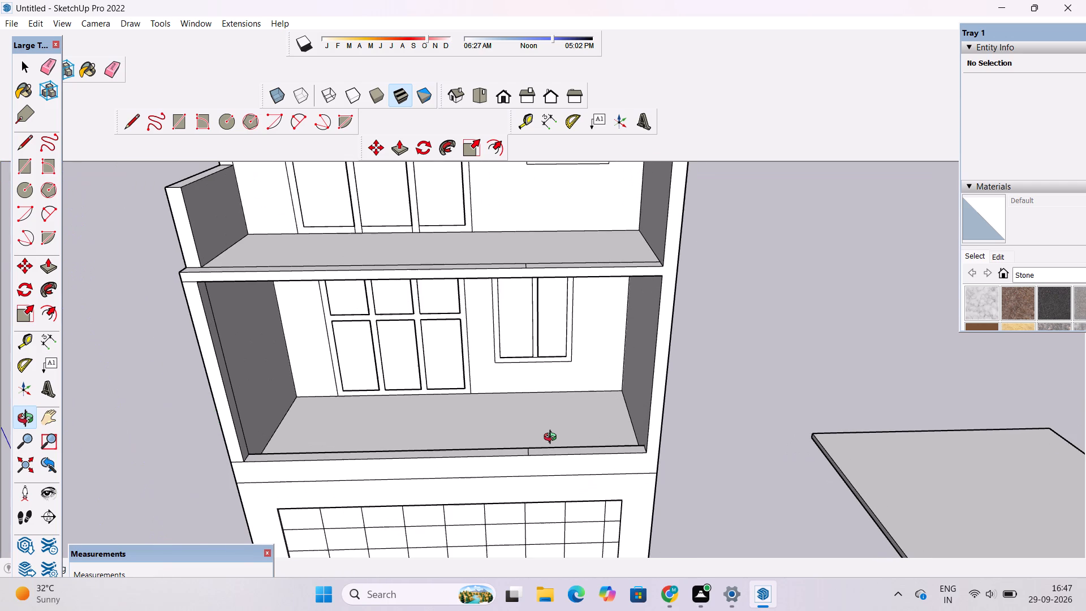
scroll(564, 476, "down", 2)
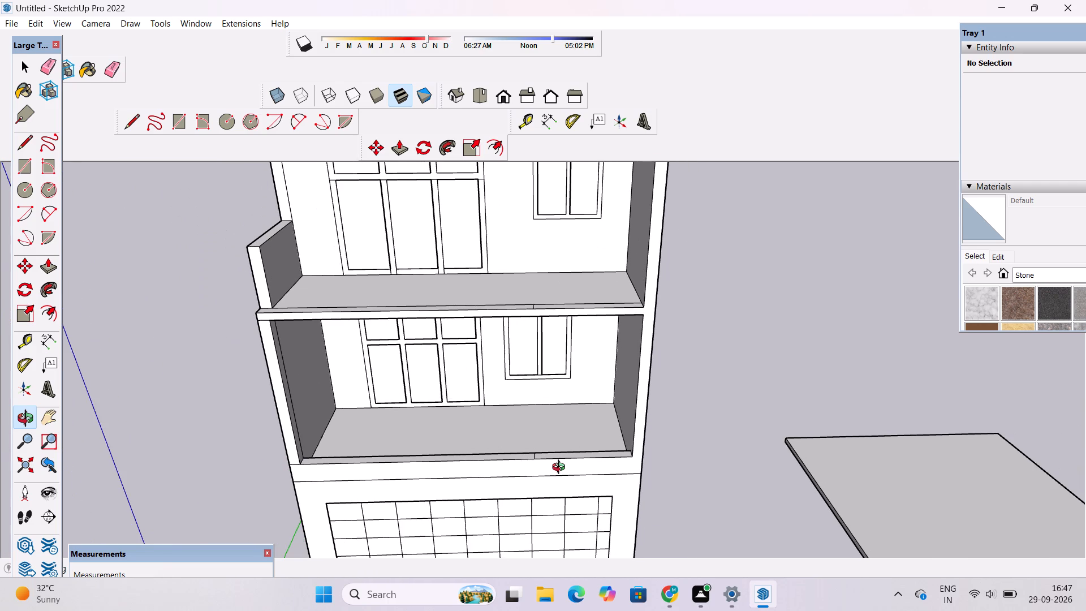
scroll(567, 466, "down", 2)
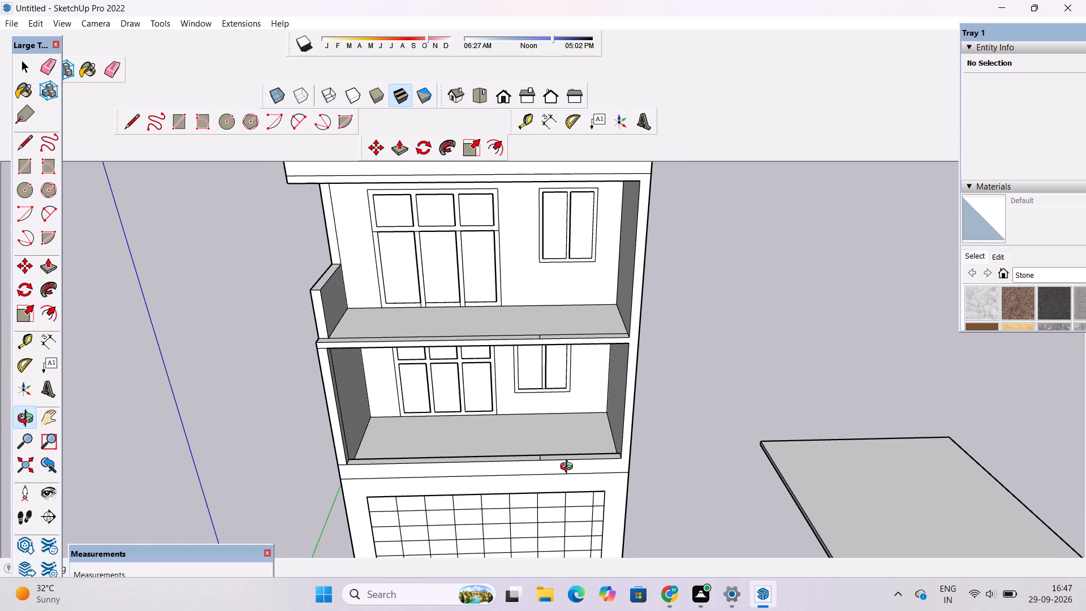
scroll(569, 474, "down", 3)
scroll(569, 474, "up", 2)
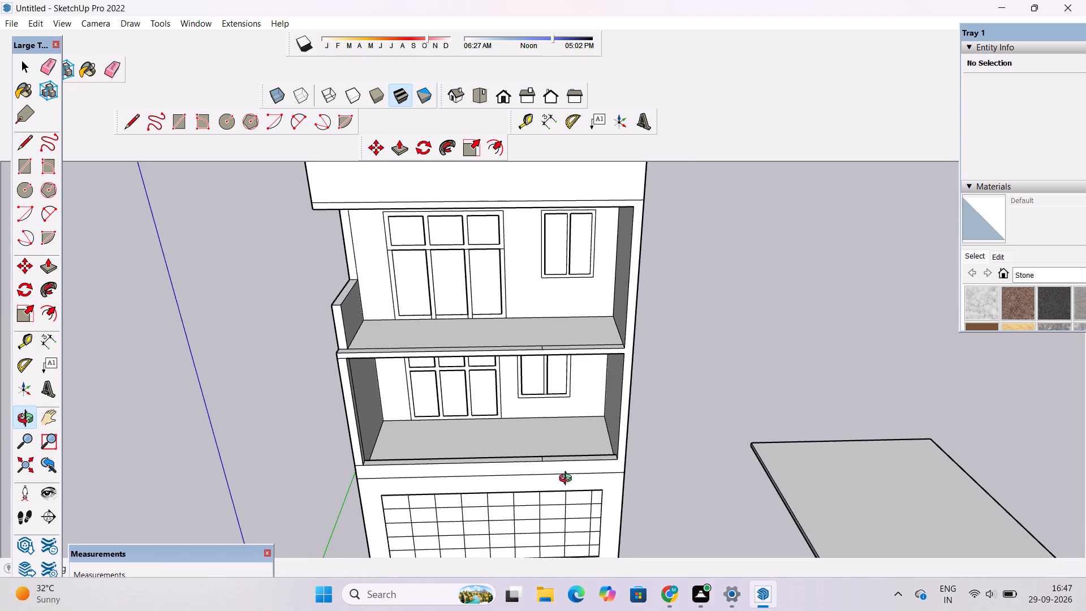
left_click_drag(558, 524, 596, 475)
scroll(575, 434, "up", 3)
left_click_drag(575, 484, 667, 570)
scroll(622, 490, "up", 2)
left_click_drag(620, 484, 603, 503, "shift")
left_click_drag(596, 493, 550, 481)
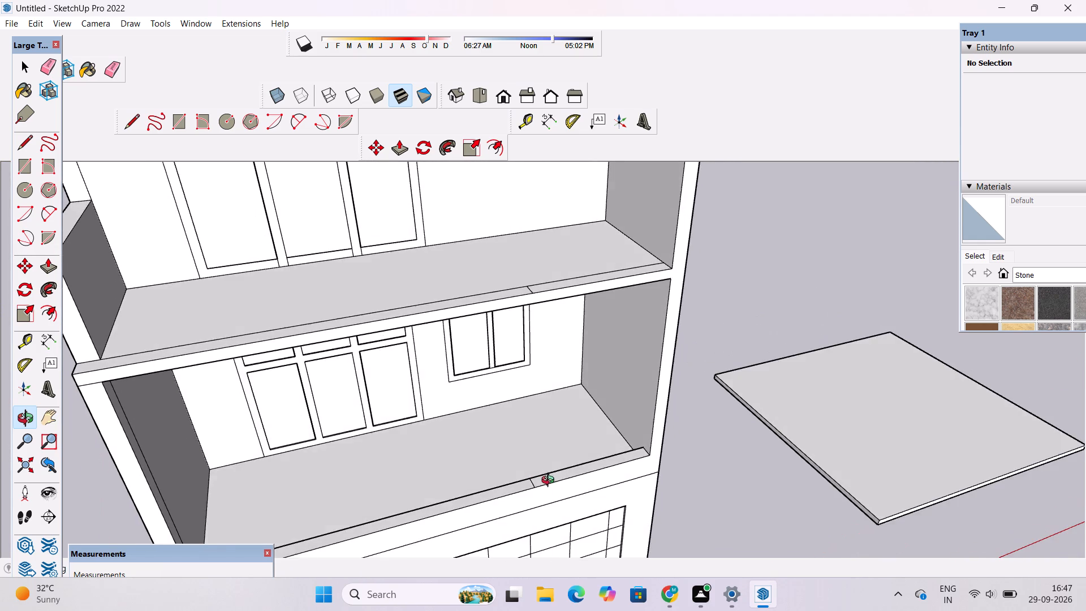
left_click_drag(550, 481, 575, 510, "shift")
left_click_drag(562, 513, 542, 481)
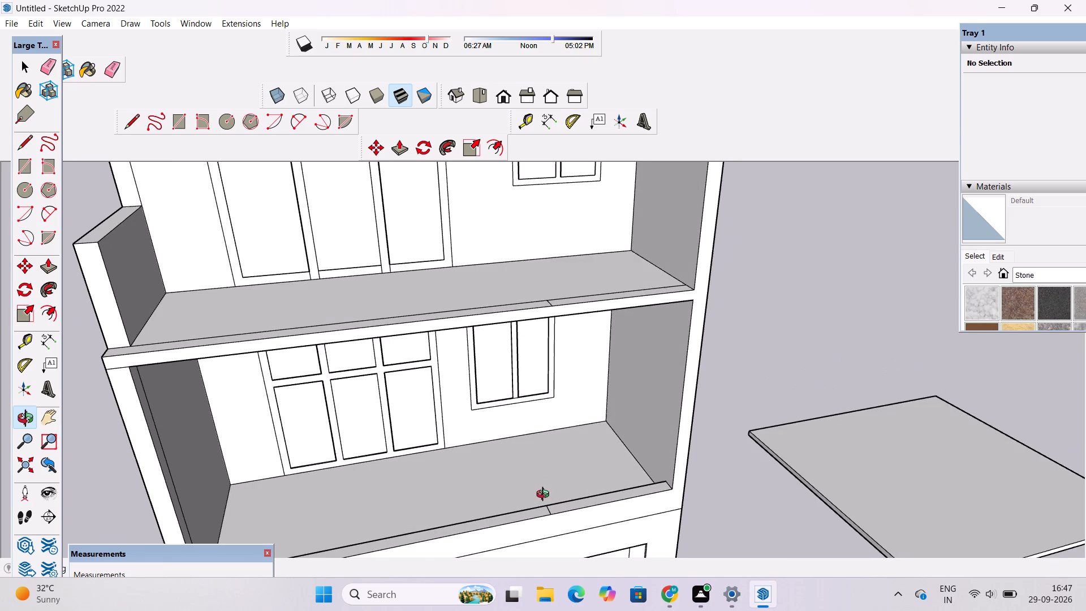
left_click_drag(562, 529, 545, 440)
left_click_drag(553, 469, 505, 462)
left_click_drag(498, 455, 540, 469, "shift")
left_click_drag(540, 470, 532, 464)
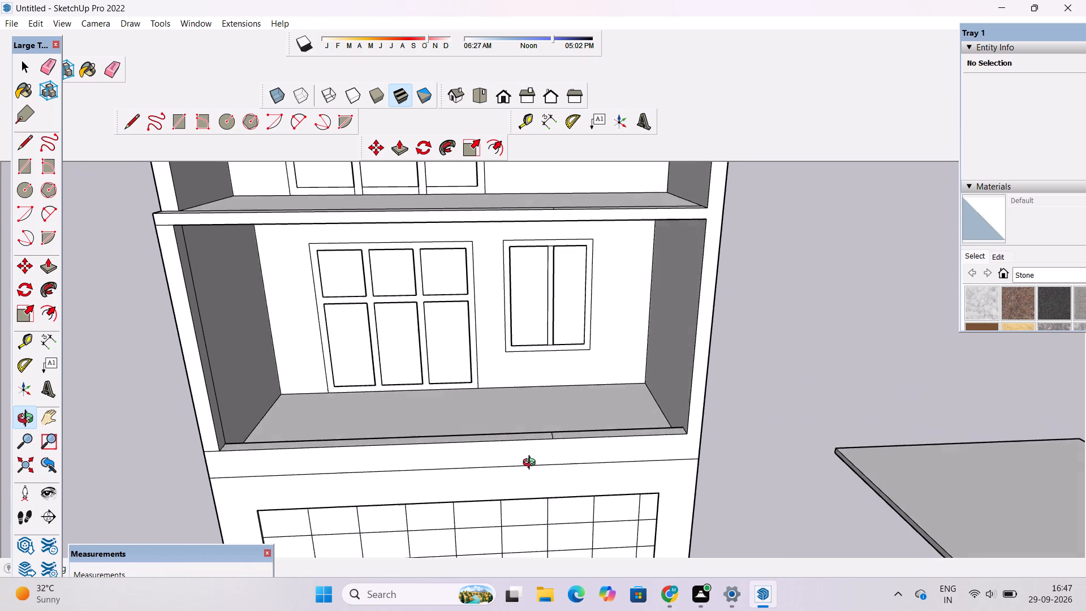
left_click_drag(532, 464, 516, 451)
left_click_drag(513, 449, 530, 453, "shift")
left_click_drag(529, 453, 585, 456, "shift")
left_click_drag(585, 453, 581, 436)
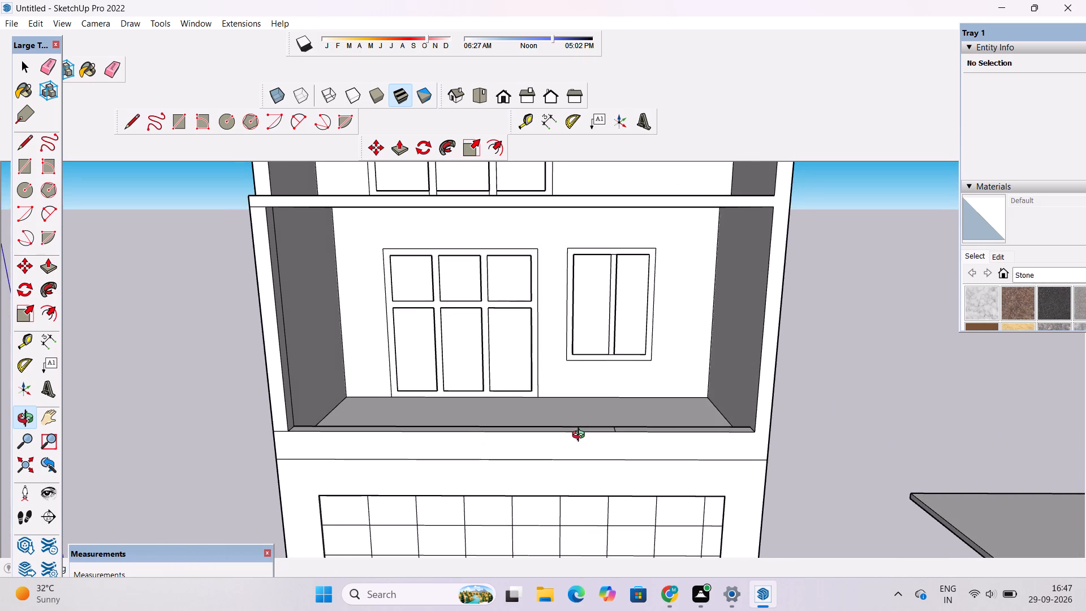
Place a vertical guide 22' in from the facade's right edge at the lower balcony.
key("t")
left_click(769, 445)
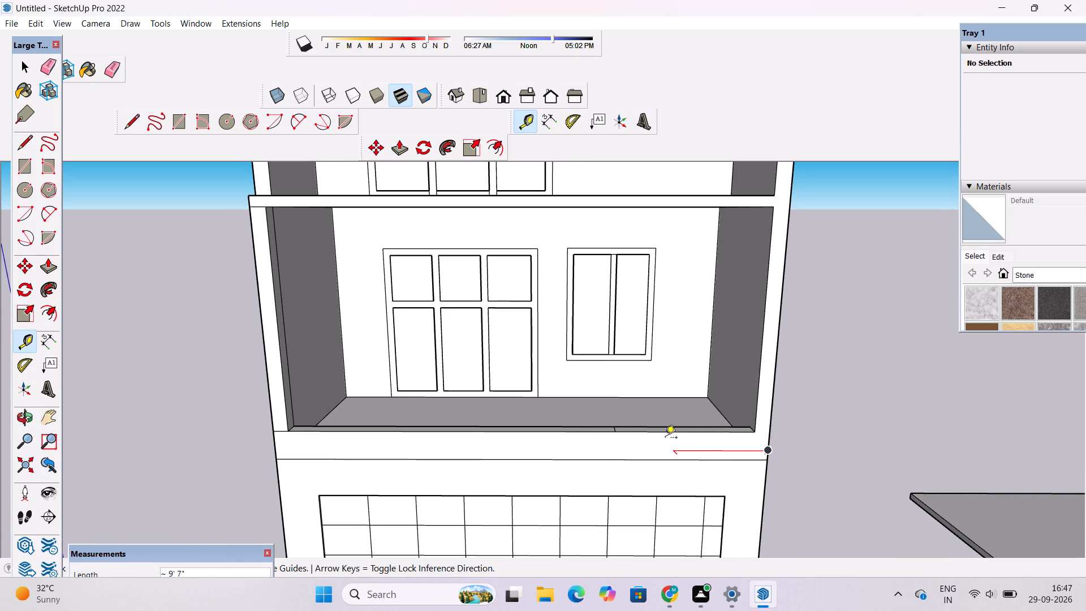
key("space")
key("t")
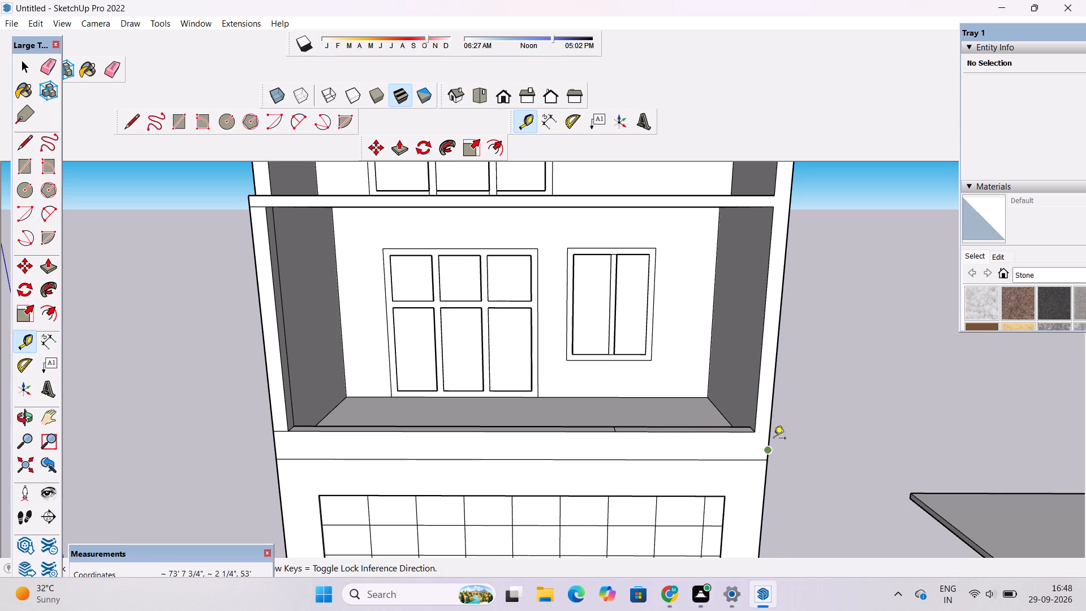
left_click(773, 411)
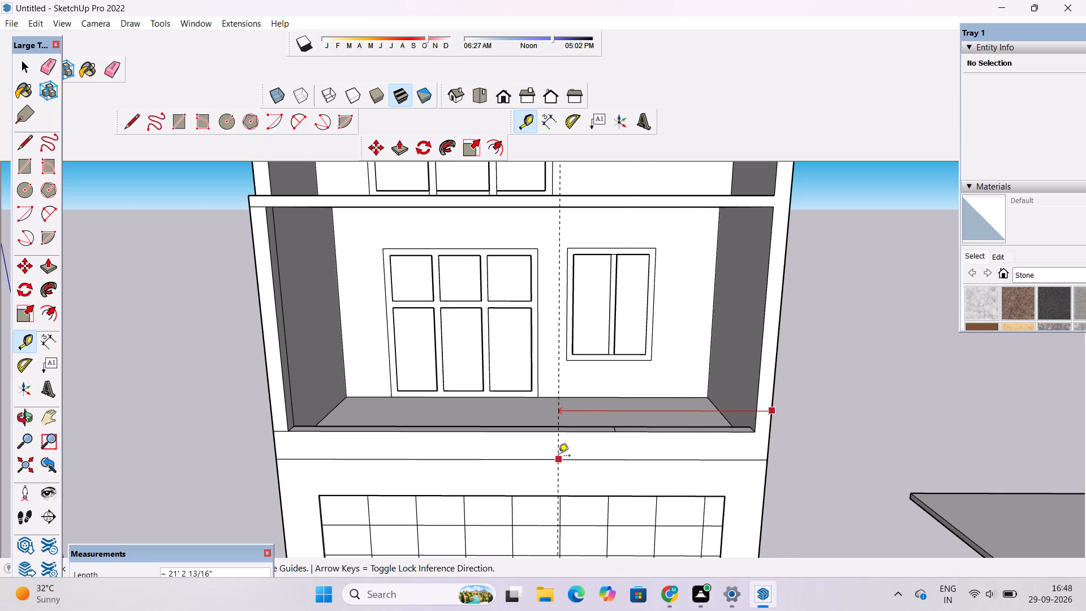
scroll(558, 457, "down", 3)
scroll(554, 457, "up", 2)
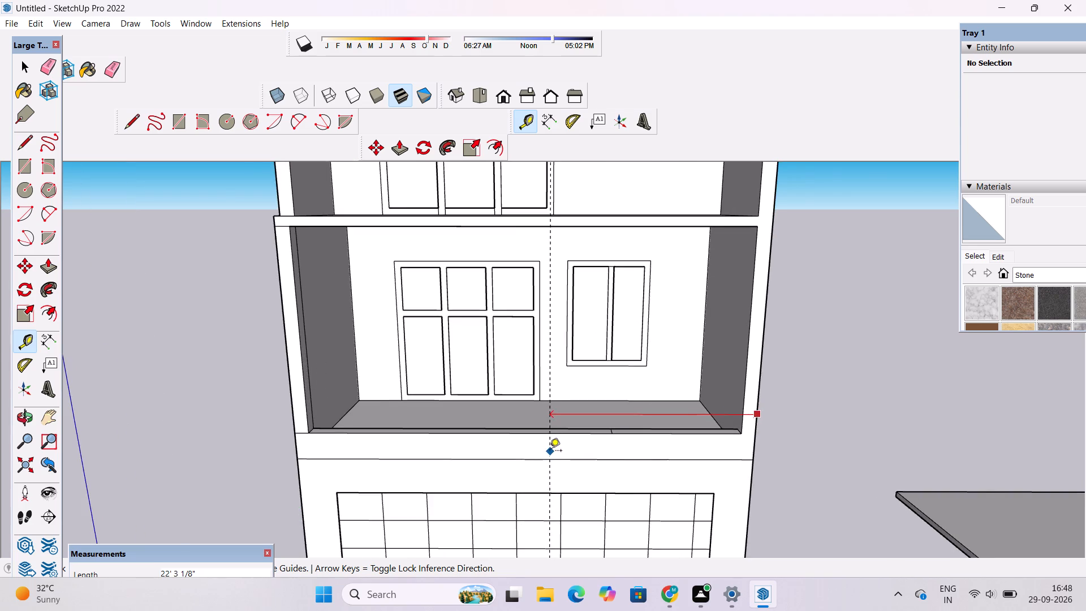
scroll(550, 451, "up", 2)
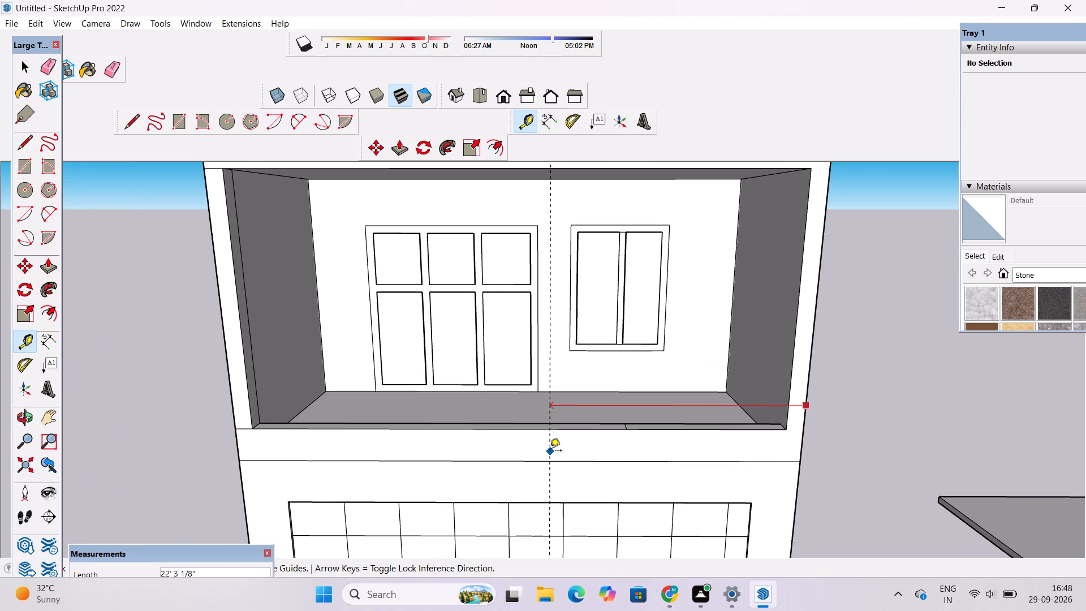
type("22'")
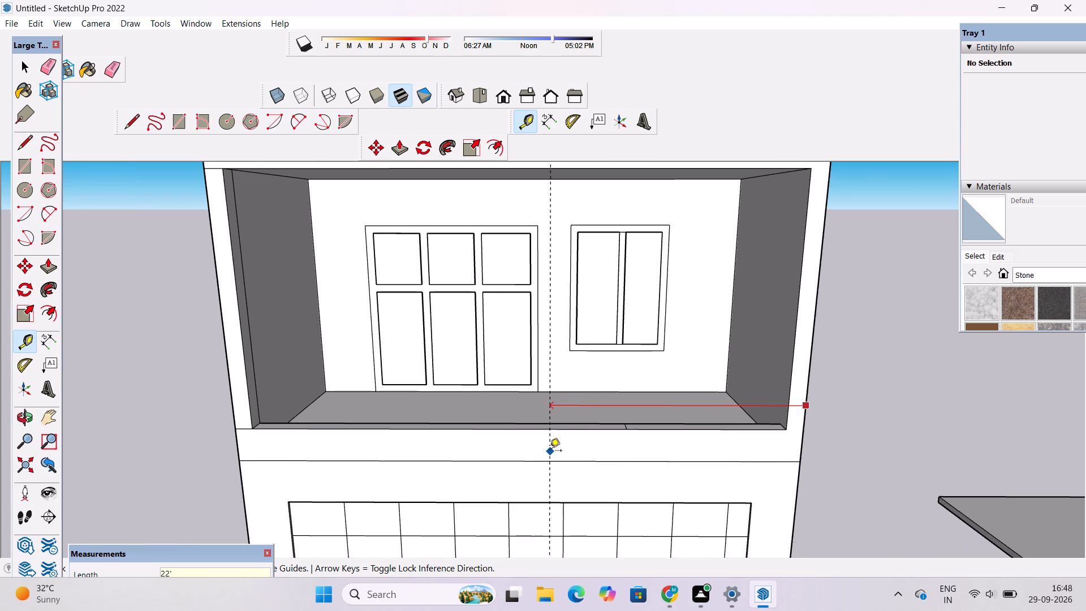
key("Return")
Draw a 3' vertical line along the guide across the band below the lower balcony, dividing the band in two.
key("l")
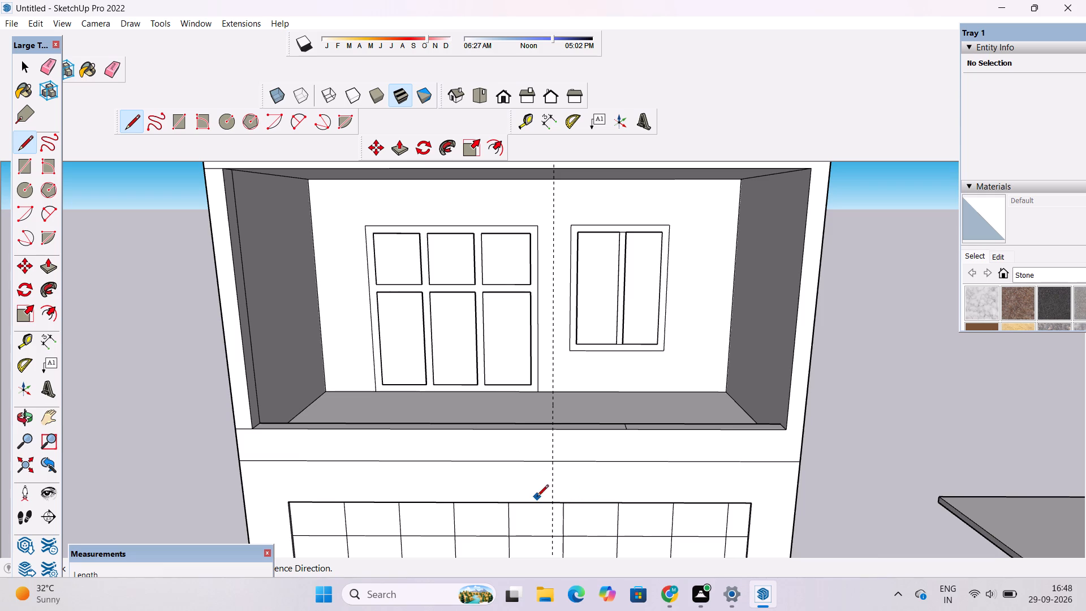
scroll(550, 437, "up", 3)
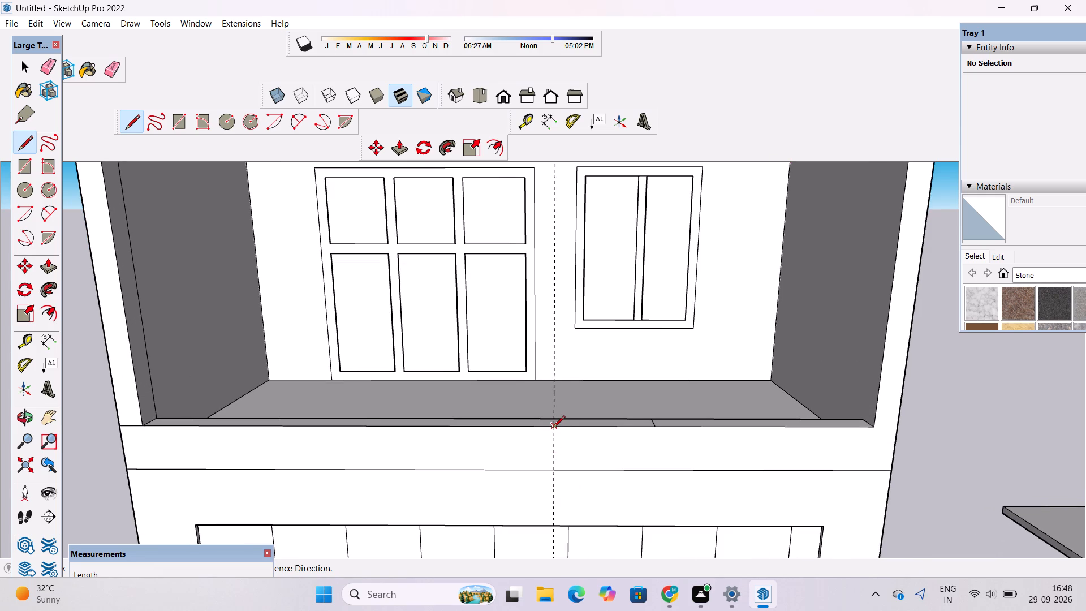
left_click(553, 428)
left_click(549, 472)
key("space")
Erase the 22' guide from the lower balcony.
type("e")
left_click_drag(558, 393, 558, 395)
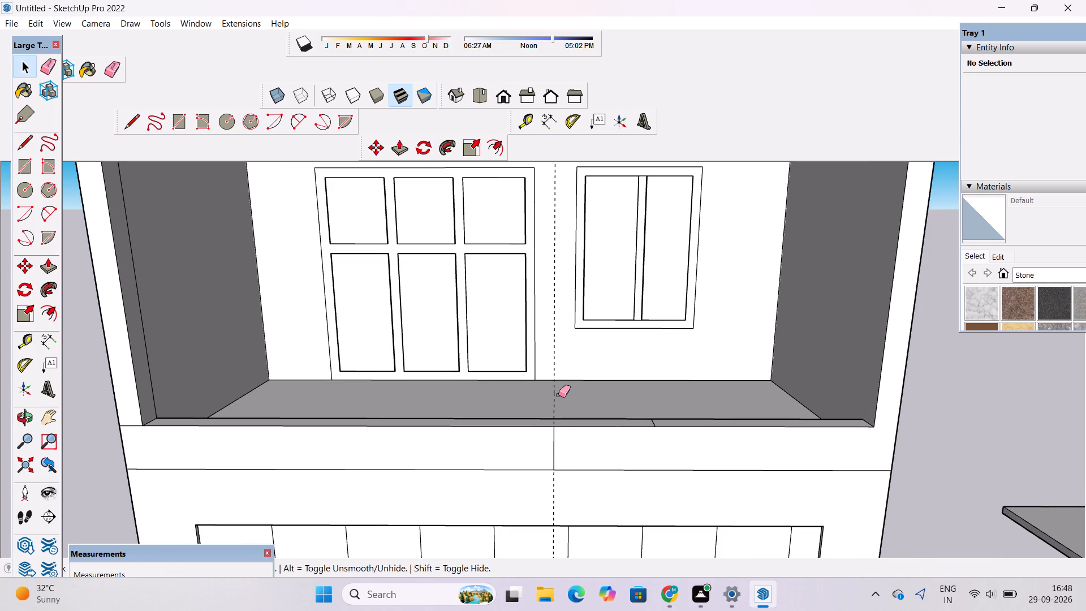
left_click_drag(558, 395, 553, 403)
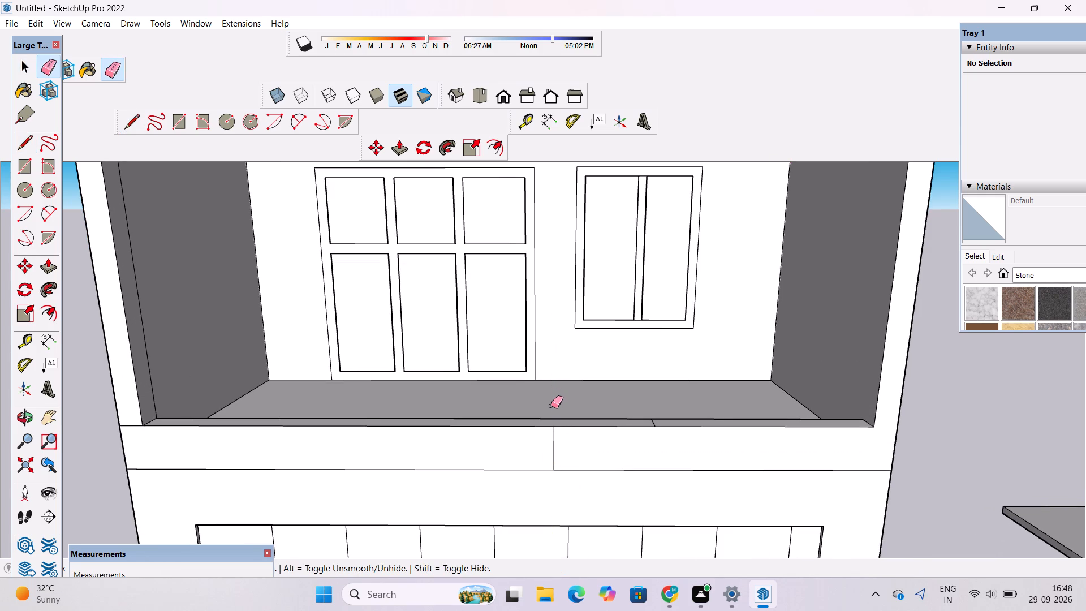
Examine the facade and both balconies' divided front ledges from the front and from above.
key("o")
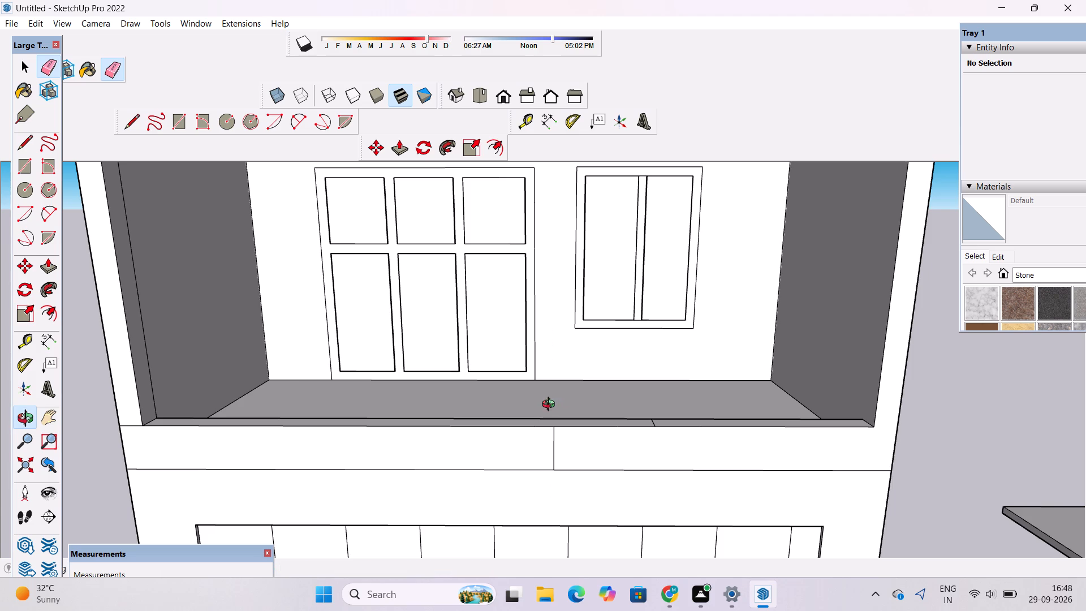
scroll(551, 406, "down", 7)
scroll(550, 434, "up", 1)
left_click_drag(550, 434, 550, 450, "shift")
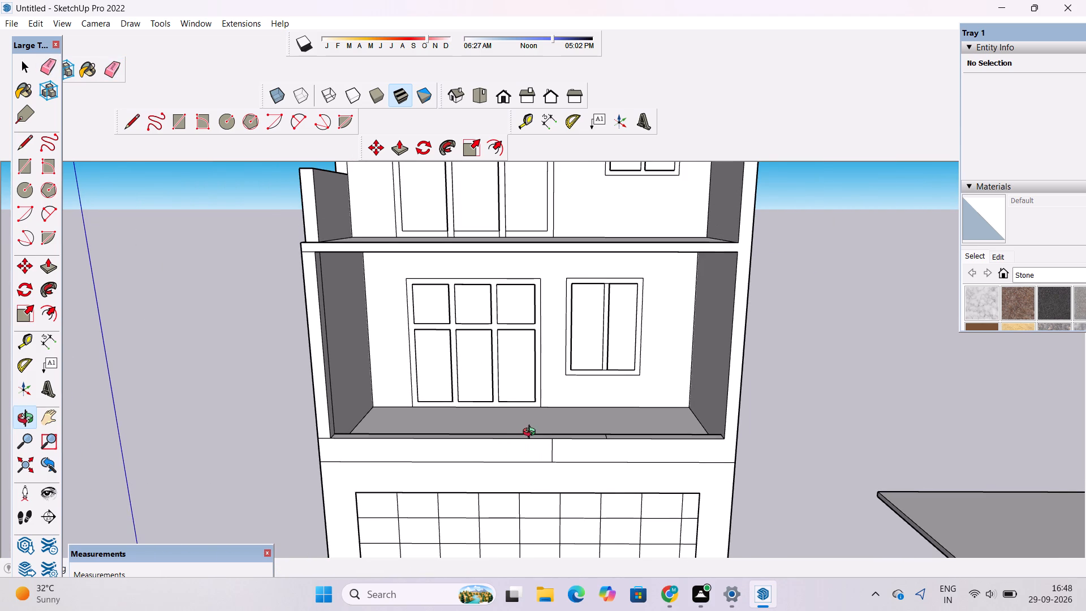
scroll(533, 432, "down", 4)
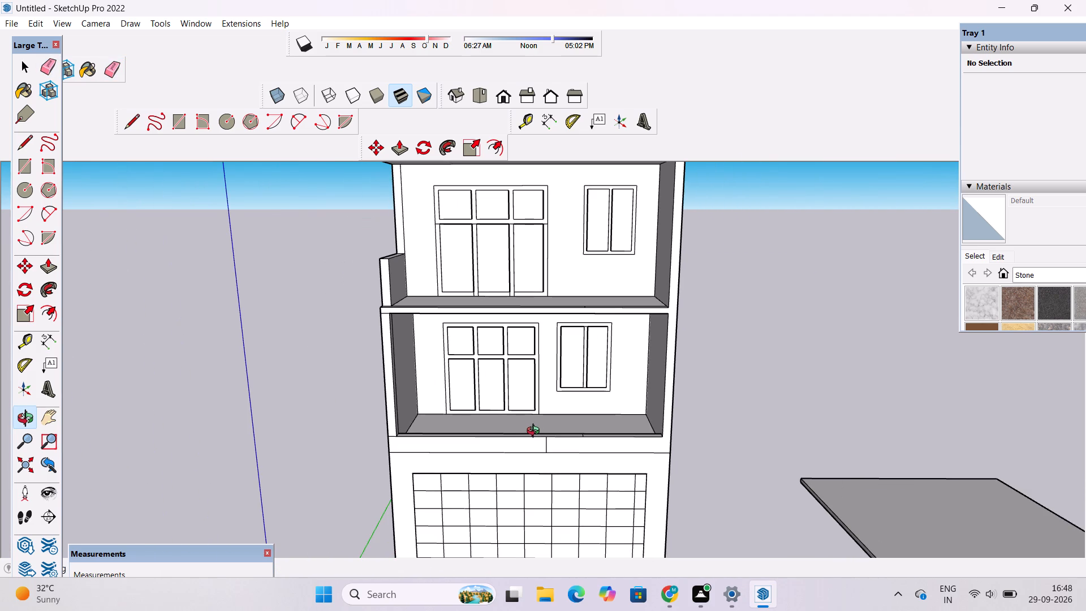
left_click_drag(540, 419, 547, 438, "shift")
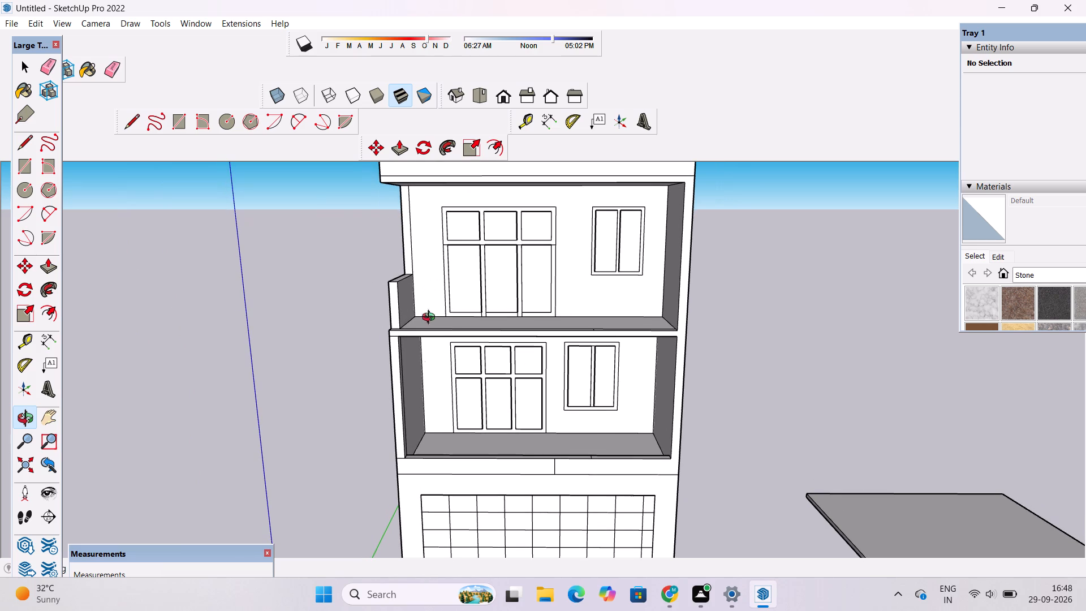
scroll(454, 471, "down", 2)
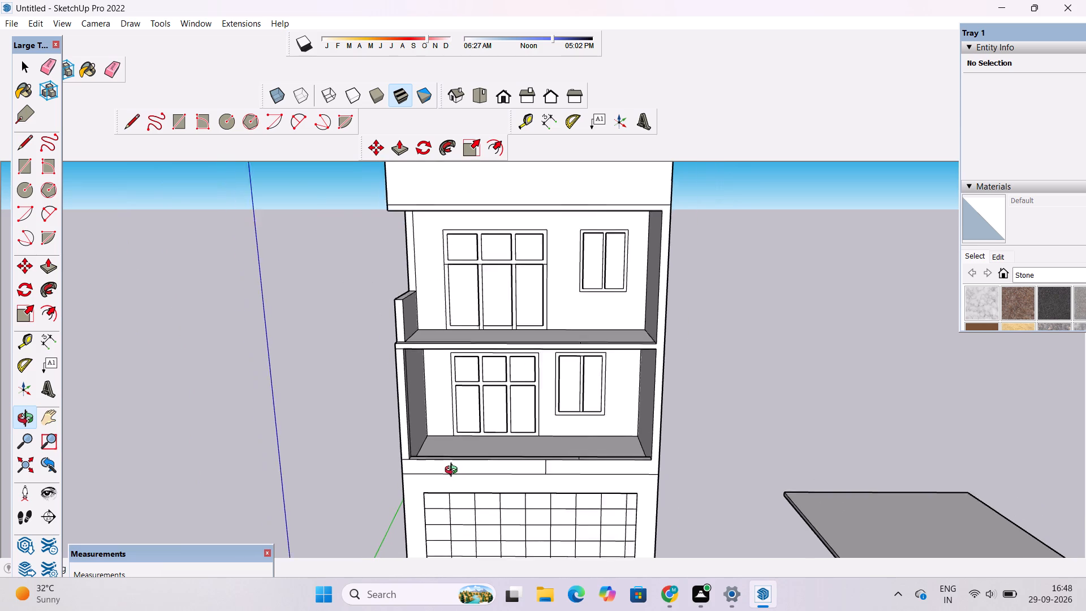
scroll(454, 471, "down", 2)
scroll(536, 496, "up", 4)
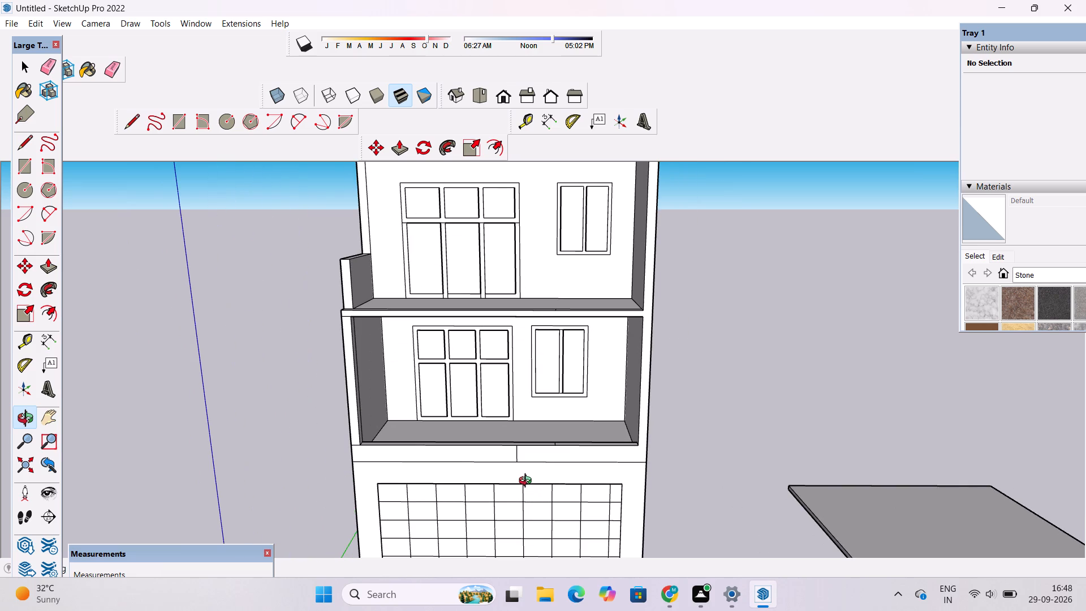
left_click_drag(537, 484, 544, 497)
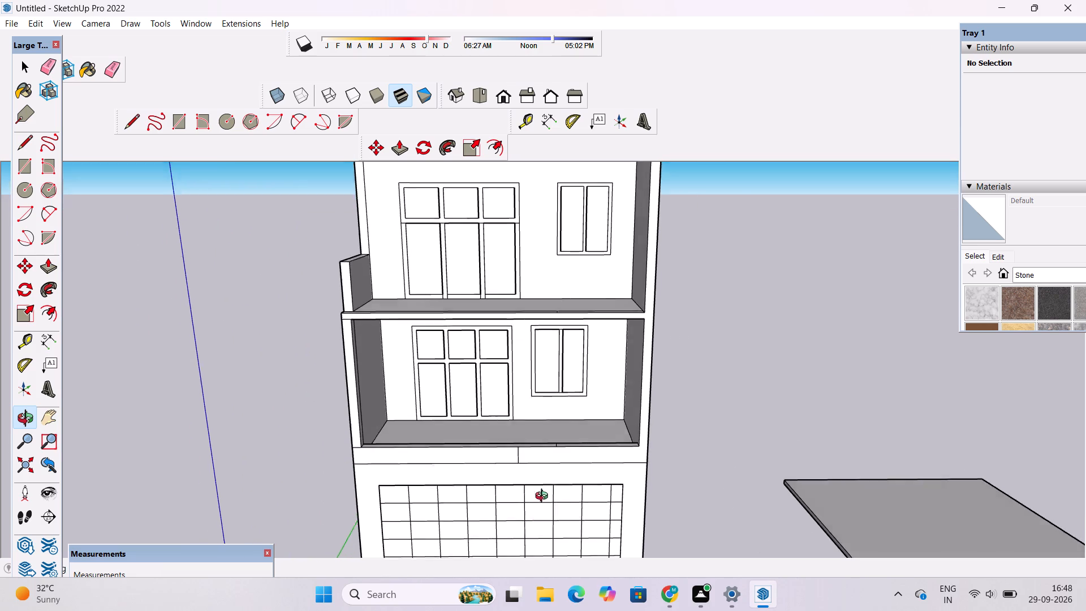
left_click_drag(544, 497, 558, 549)
scroll(564, 457, "up", 4)
left_click_drag(562, 456, 551, 463)
left_click_drag(551, 466, 525, 497, "shift")
left_click_drag(557, 501, 560, 479, "shift")
left_click_drag(560, 477, 549, 488, "shift")
left_click_drag(549, 488, 553, 480, "shift")
Push/Pull the right section of the lower balcony's front ledge up 22' to the beam above, forming a wall panel.
key("p")
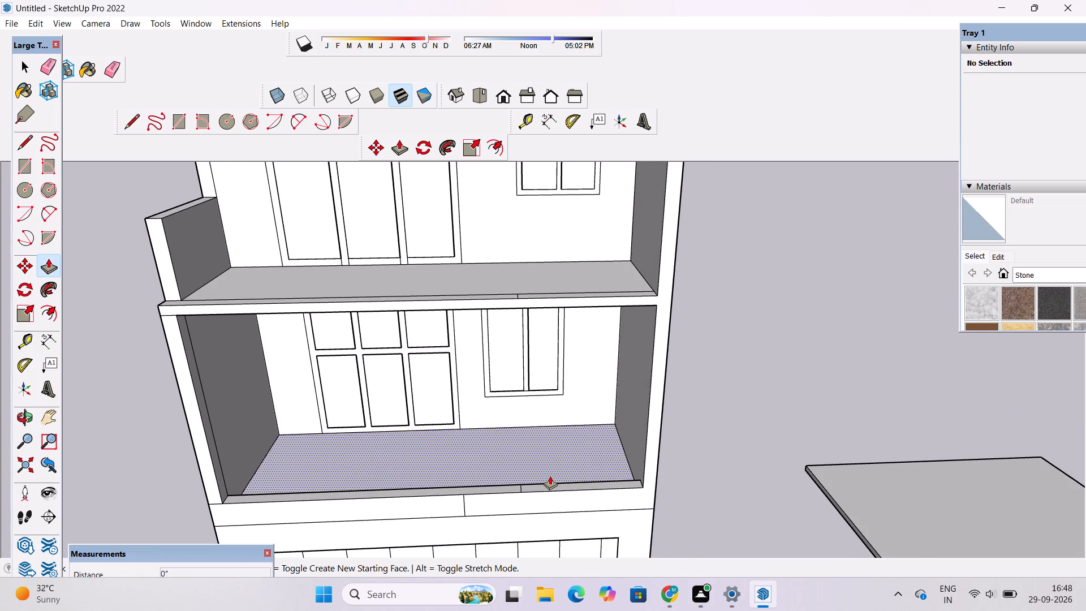
scroll(550, 476, "up", 2)
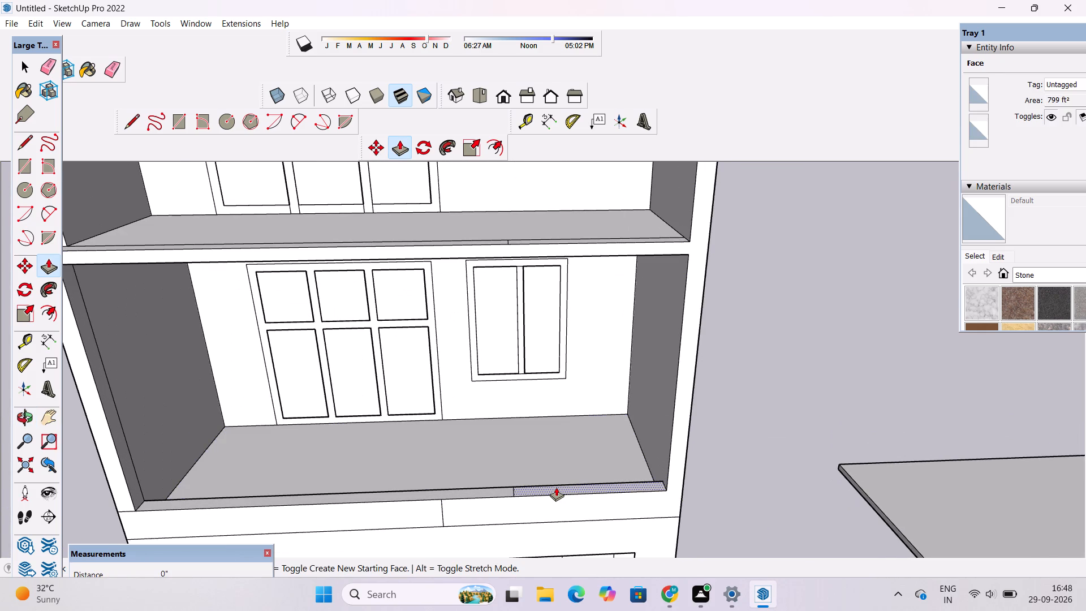
left_click(556, 487)
scroll(556, 478, "down", 4)
scroll(627, 349, "up", 2)
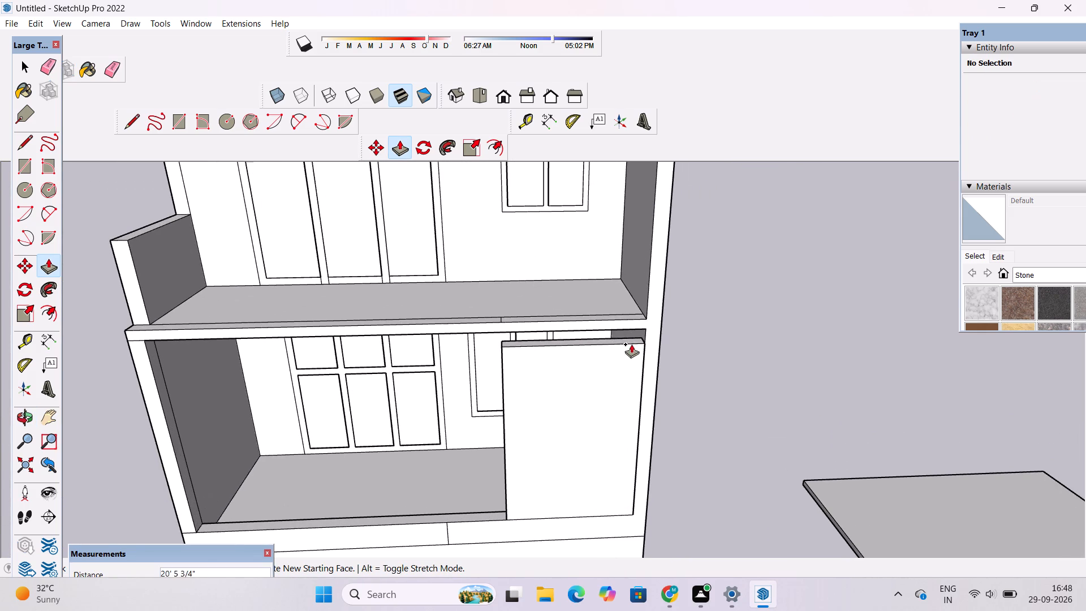
left_click(650, 334)
Push/Pull the right section of the upper balcony's front ledge up 25' to the ceiling, forming a second wall panel.
scroll(584, 315, "up", 2)
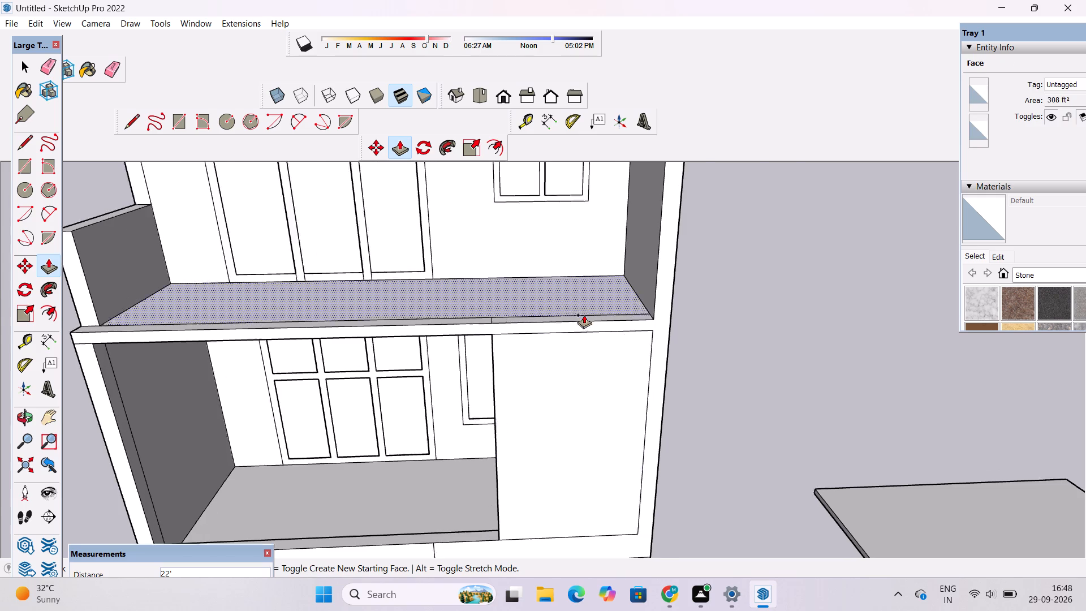
scroll(584, 315, "up", 6)
left_click(585, 324)
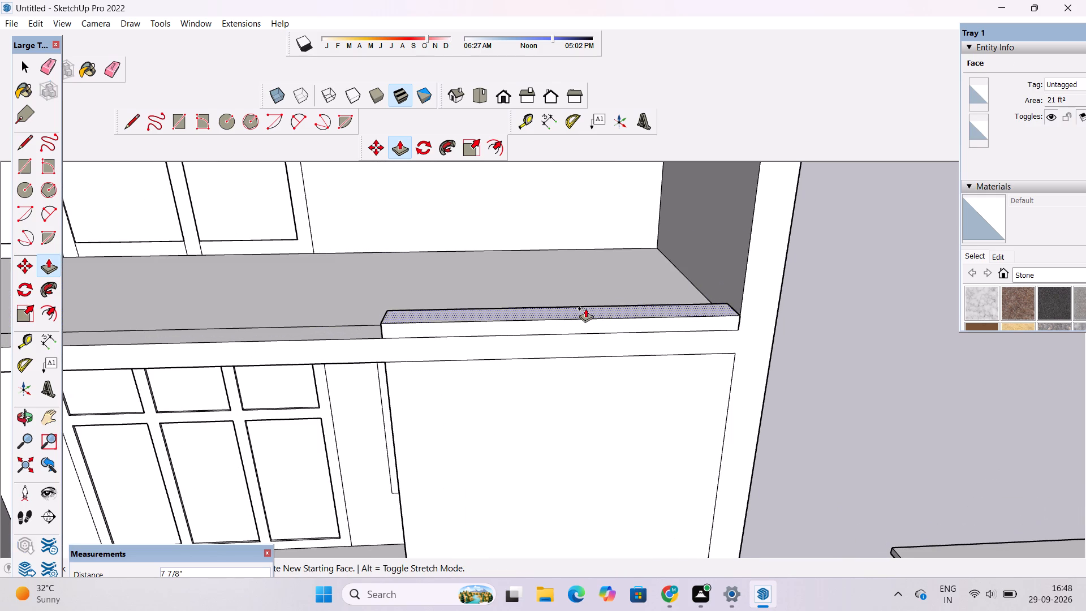
scroll(585, 303, "down", 12)
scroll(585, 304, "down", 18)
scroll(586, 277, "up", 17)
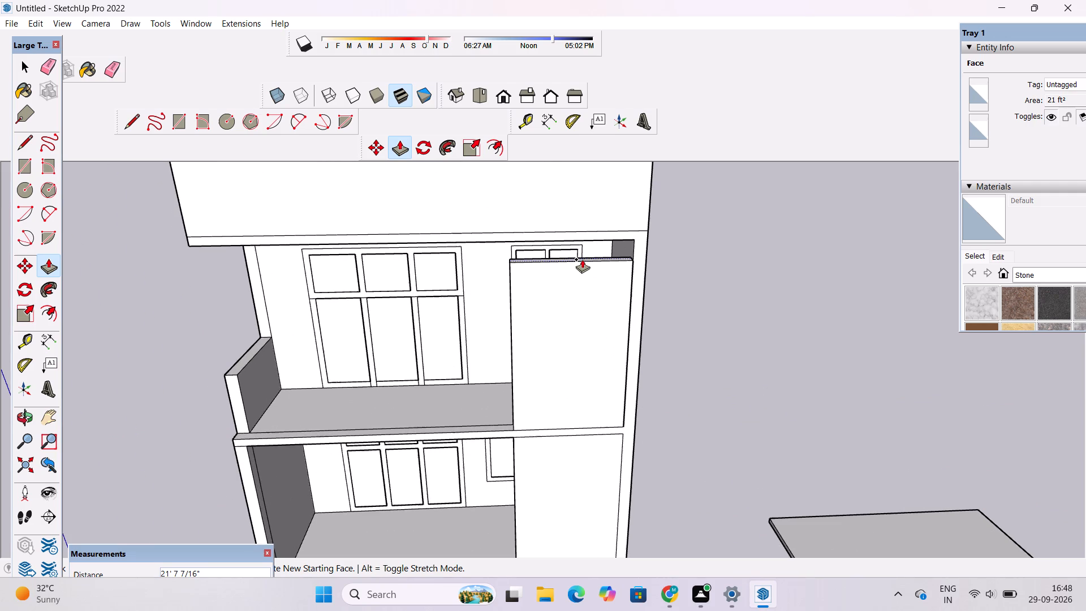
scroll(582, 259, "down", 6)
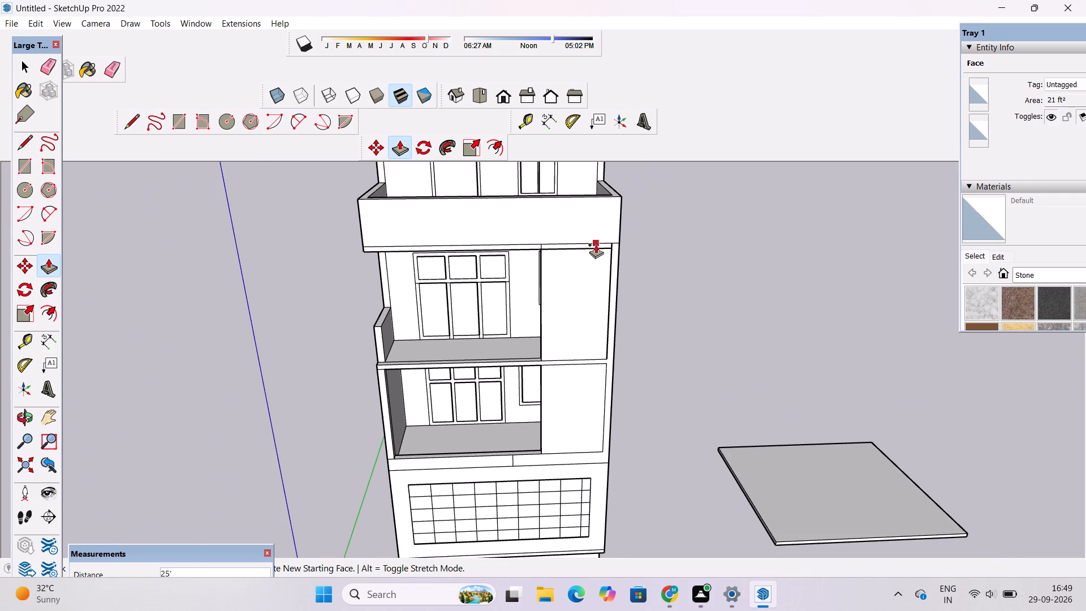
scroll(597, 246, "up", 4)
left_click(619, 251)
Examine the two new wall panels and their joint with the floor slab from the side and from the front.
key("o")
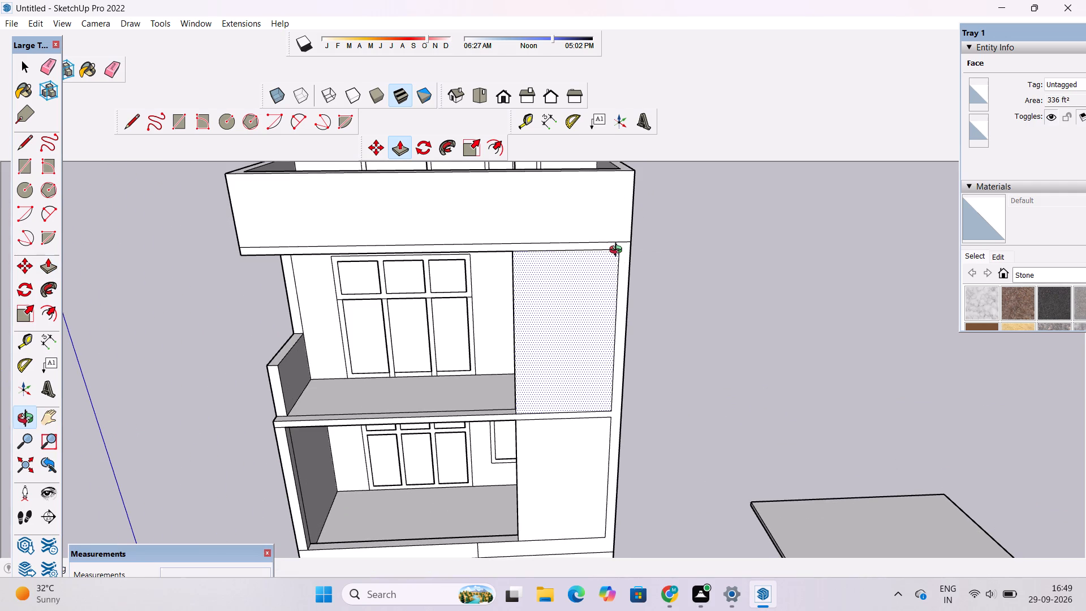
scroll(614, 261, "down", 5)
left_click_drag(602, 323, 603, 280)
scroll(555, 292, "up", 3)
left_click_drag(594, 339, 882, 364)
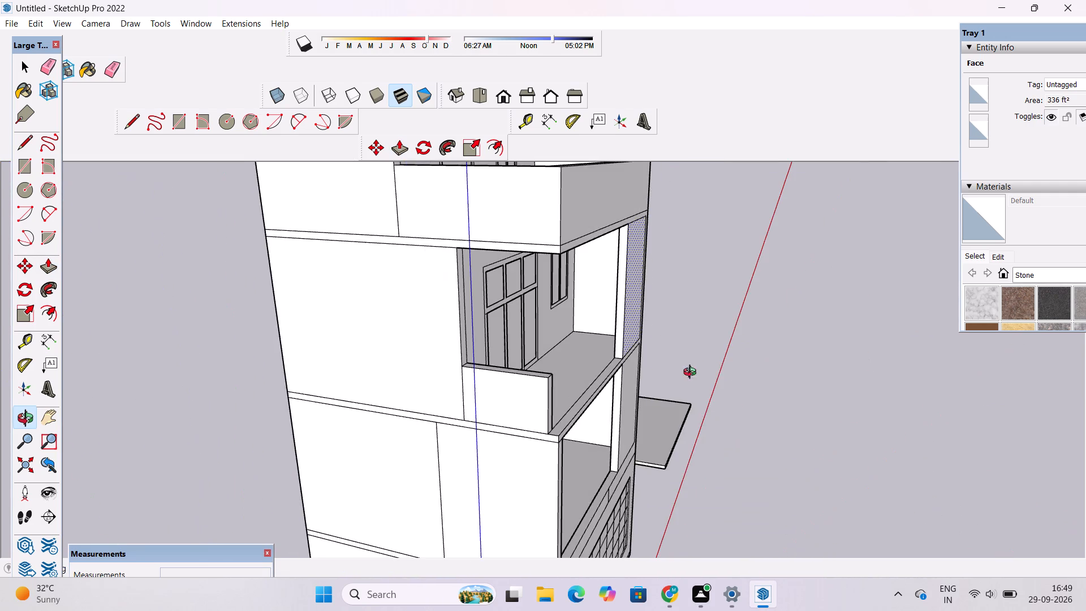
scroll(639, 376, "up", 7)
left_click_drag(623, 351, 591, 360)
left_click_drag(593, 358, 639, 351, "shift")
scroll(637, 345, "up", 4)
left_click_drag(665, 365, 650, 376)
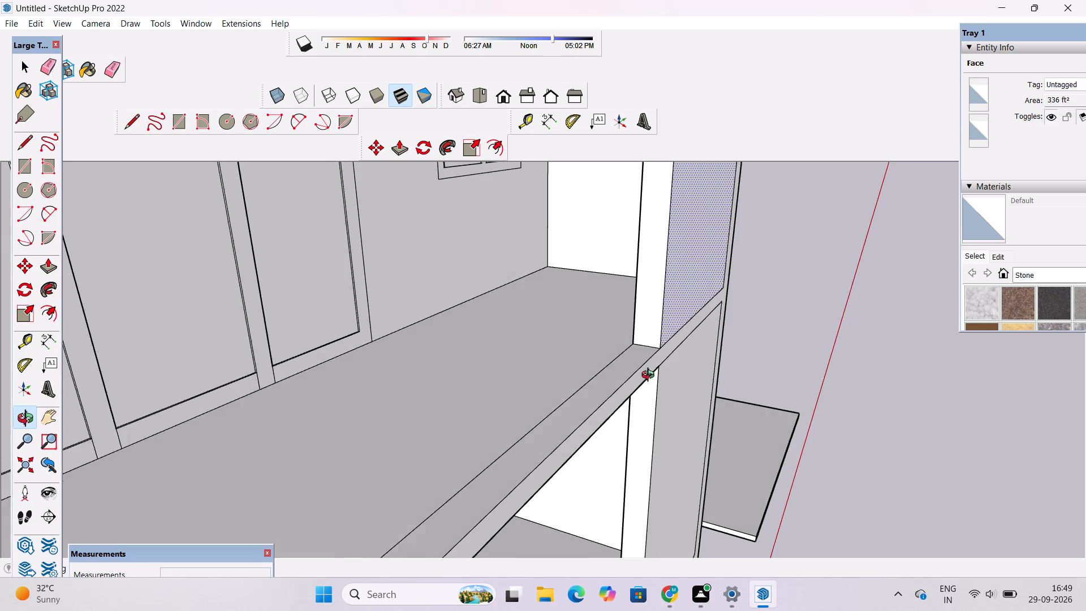
left_click_drag(650, 376, 576, 385)
scroll(551, 371, "down", 3)
left_click_drag(555, 377, 502, 380)
left_click_drag(499, 377, 561, 373, "shift")
left_click_drag(567, 373, 508, 371)
scroll(520, 371, "down", 4)
left_click_drag(601, 399, 552, 321)
scroll(522, 330, "down", 3)
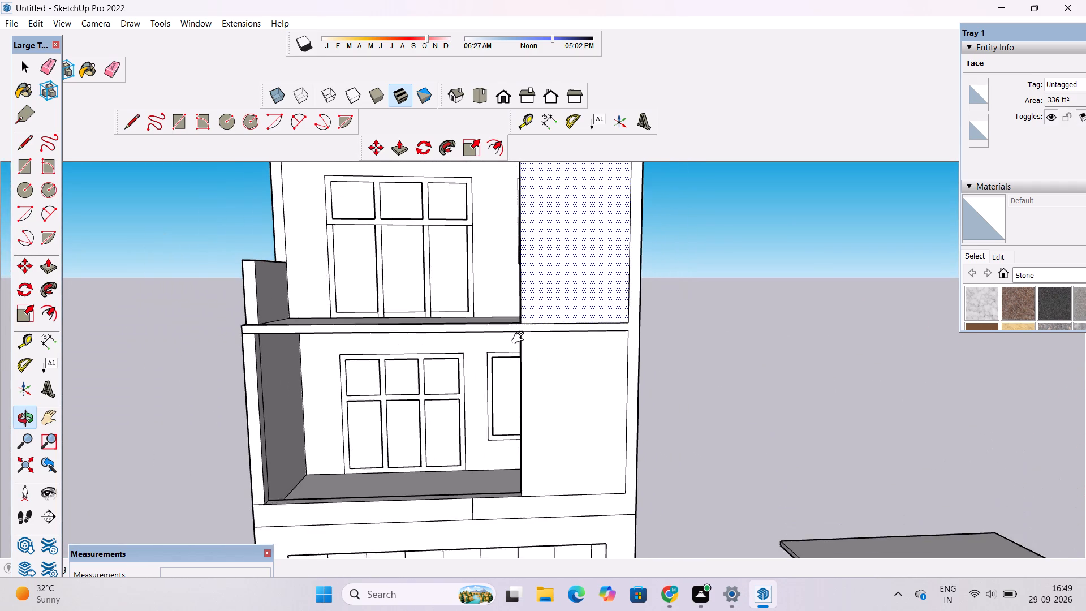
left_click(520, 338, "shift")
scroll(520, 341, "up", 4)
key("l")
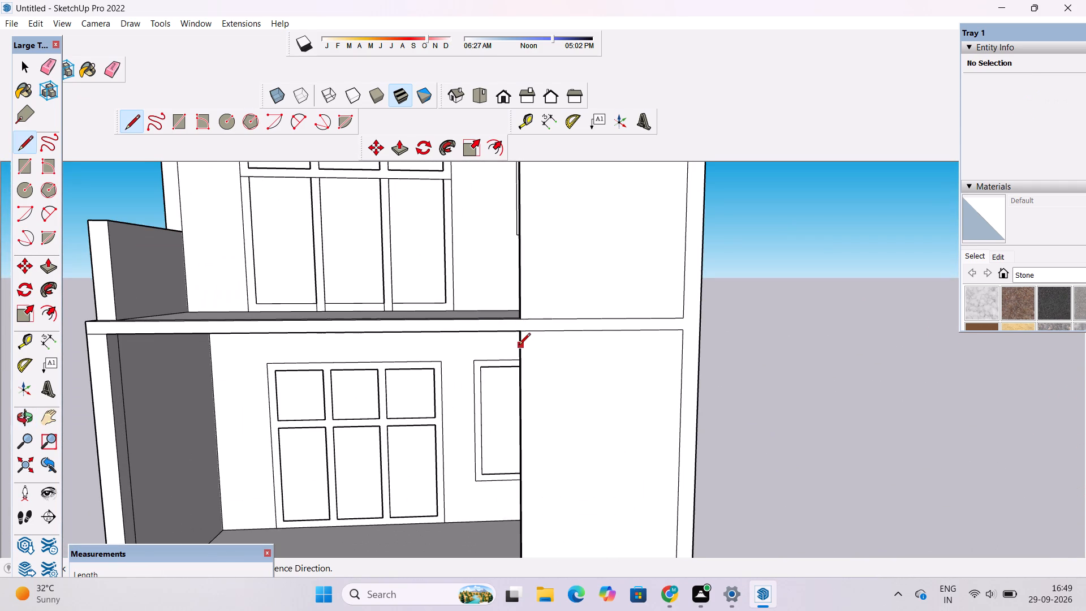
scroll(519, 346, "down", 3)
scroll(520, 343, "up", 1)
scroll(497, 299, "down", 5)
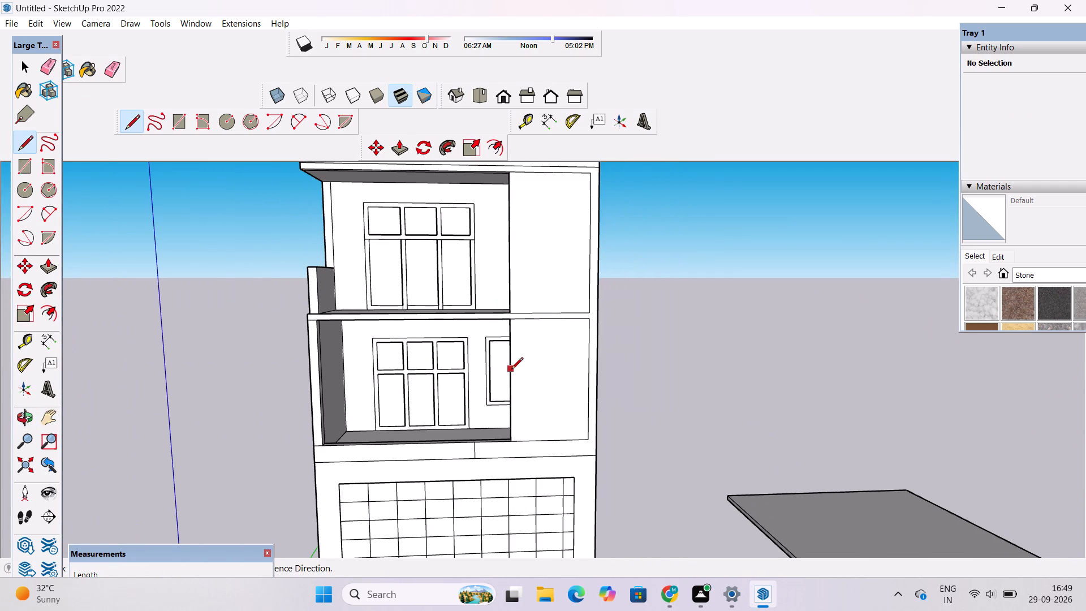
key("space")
Erase the two horizontal seam edges between the upper and lower wall panels at the floor slab.
scroll(510, 360, "up", 3)
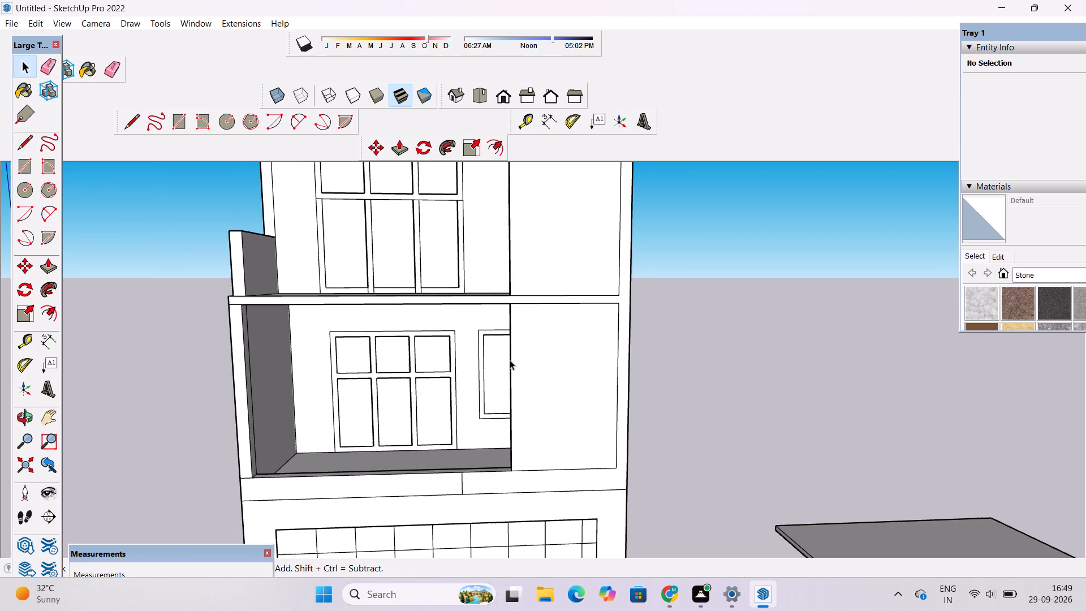
key("e")
left_click_drag(565, 278, 571, 308)
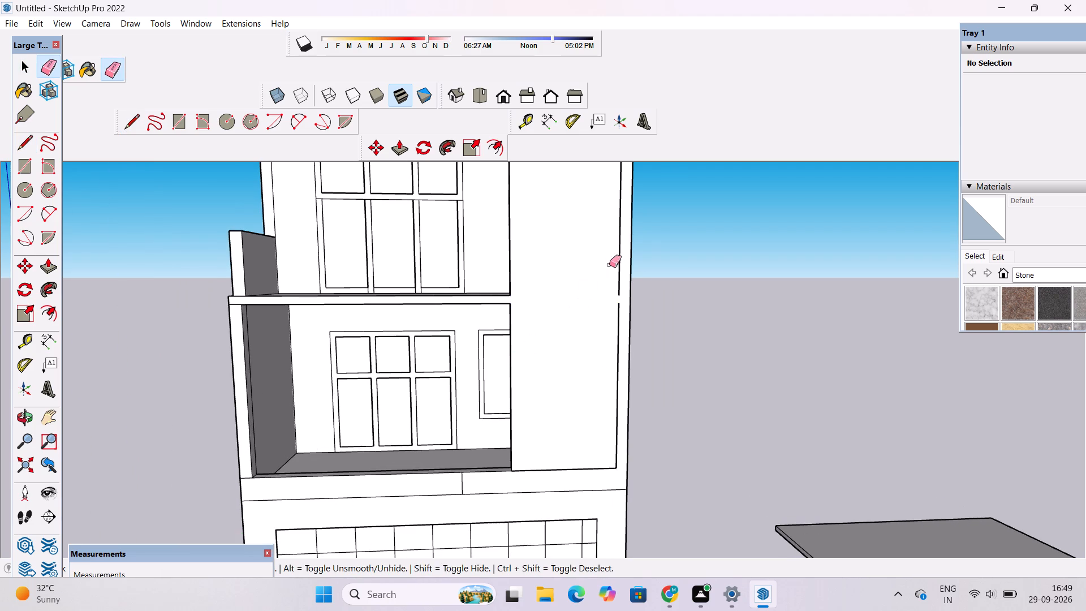
Erase the vertical seam edges along the outer side of the lower and upper wall panels.
scroll(613, 261, "up", 2)
scroll(614, 261, "down", 3)
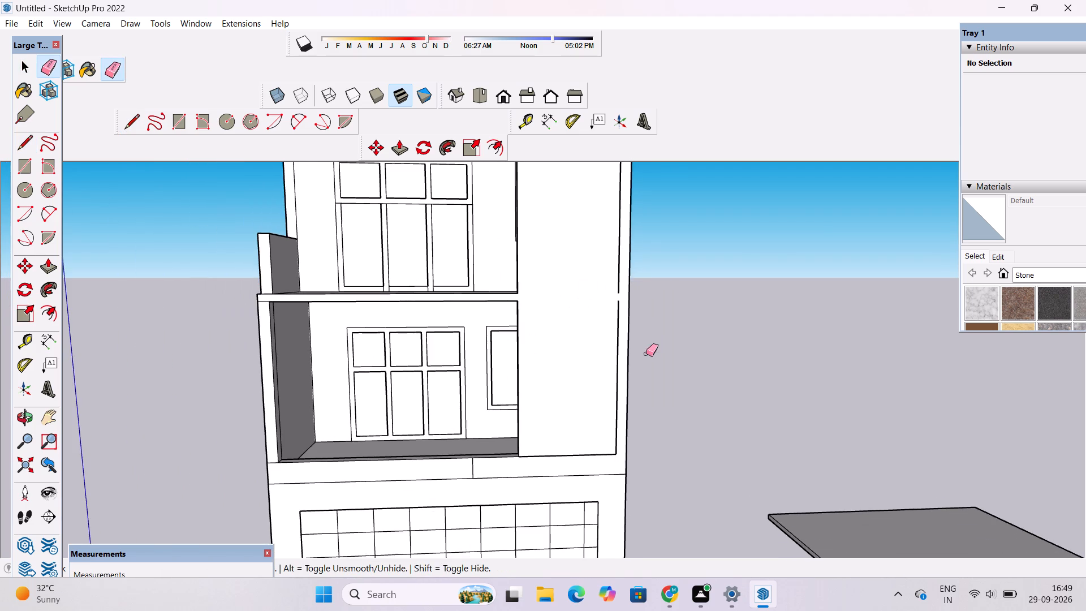
scroll(620, 410, "up", 4)
left_click_drag(622, 352, 617, 363)
scroll(610, 360, "down", 2)
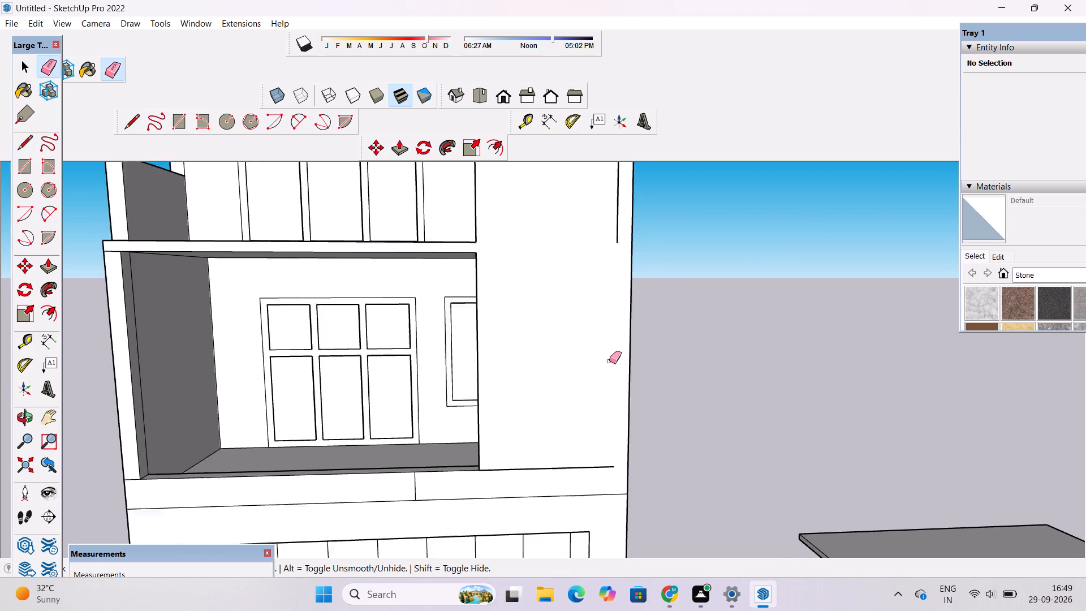
scroll(609, 361, "down", 6)
scroll(607, 229, "up", 3)
left_click_drag(613, 206, 610, 214)
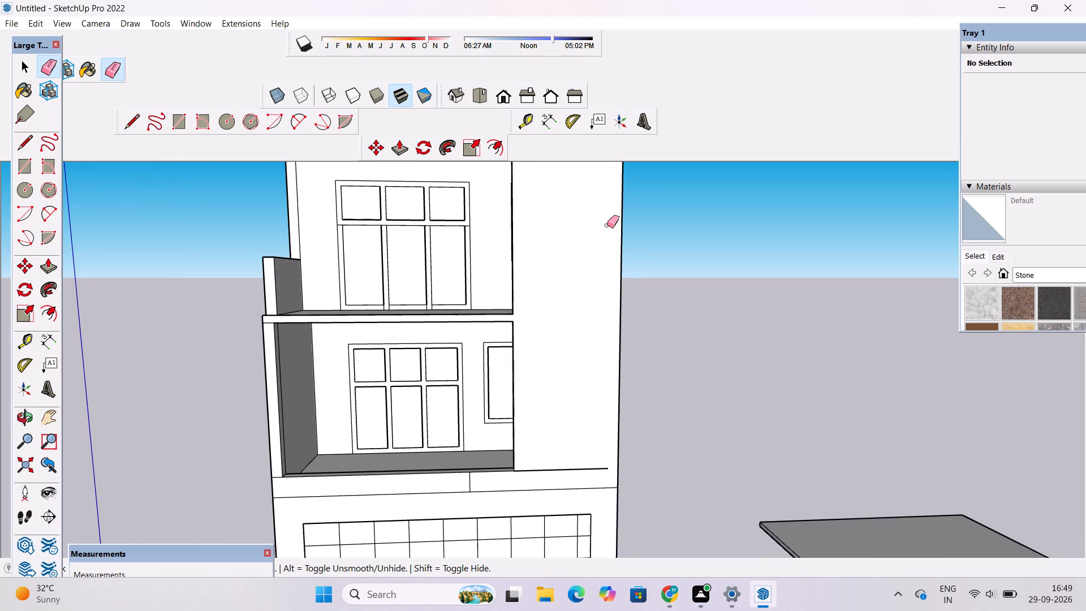
Erase the upper wall panel's top seam edge just below the parapet band.
key("o")
scroll(600, 235, "down", 4)
left_click_drag(450, 238, 760, 196)
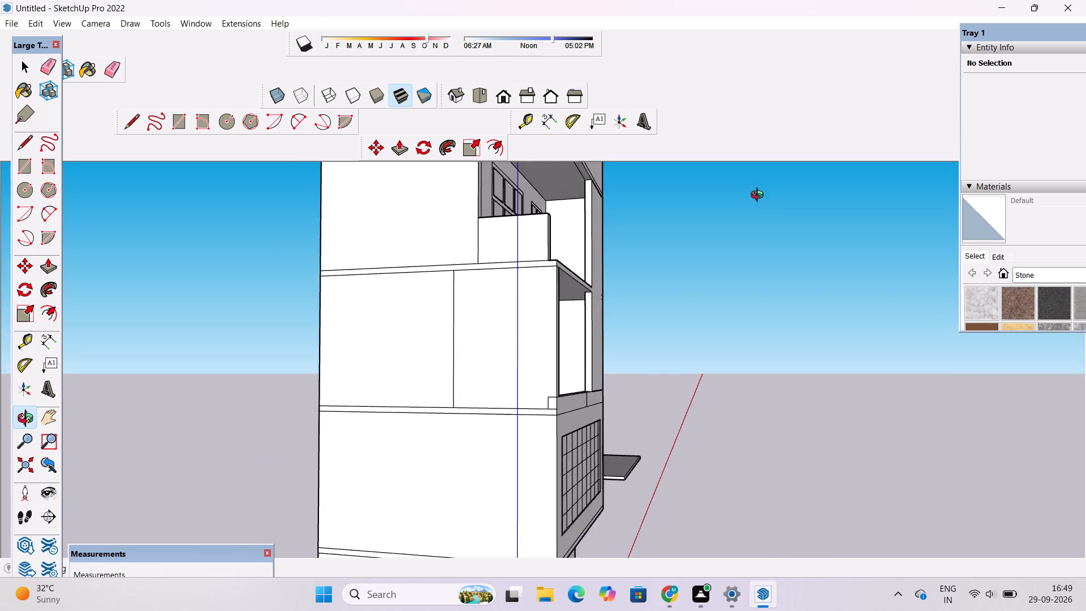
left_click_drag(760, 196, 429, 250)
left_click_drag(580, 273, 574, 320, "shift")
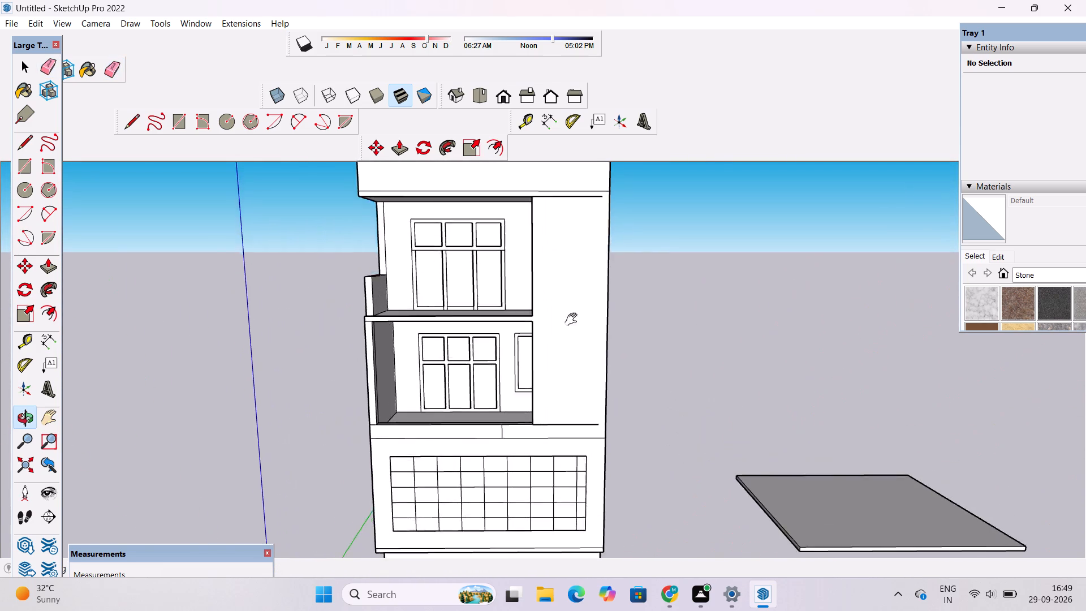
left_click_drag(574, 320, 563, 348, "shift")
left_click_drag(494, 223, 495, 326, "shift")
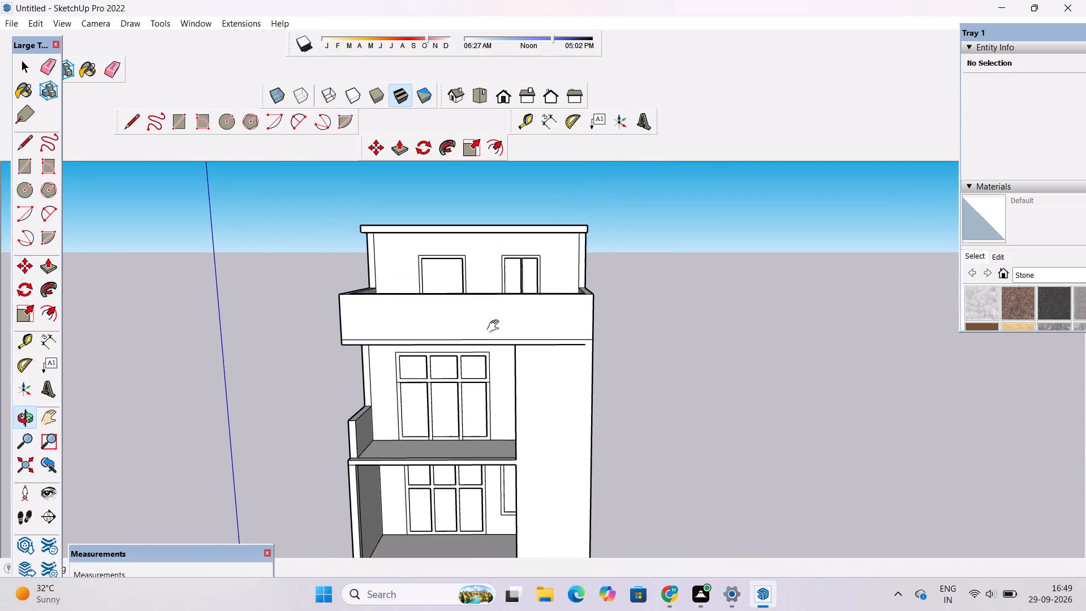
scroll(549, 384, "up", 8, "shift")
left_click_drag(541, 343, 500, 342, "shift")
key("e")
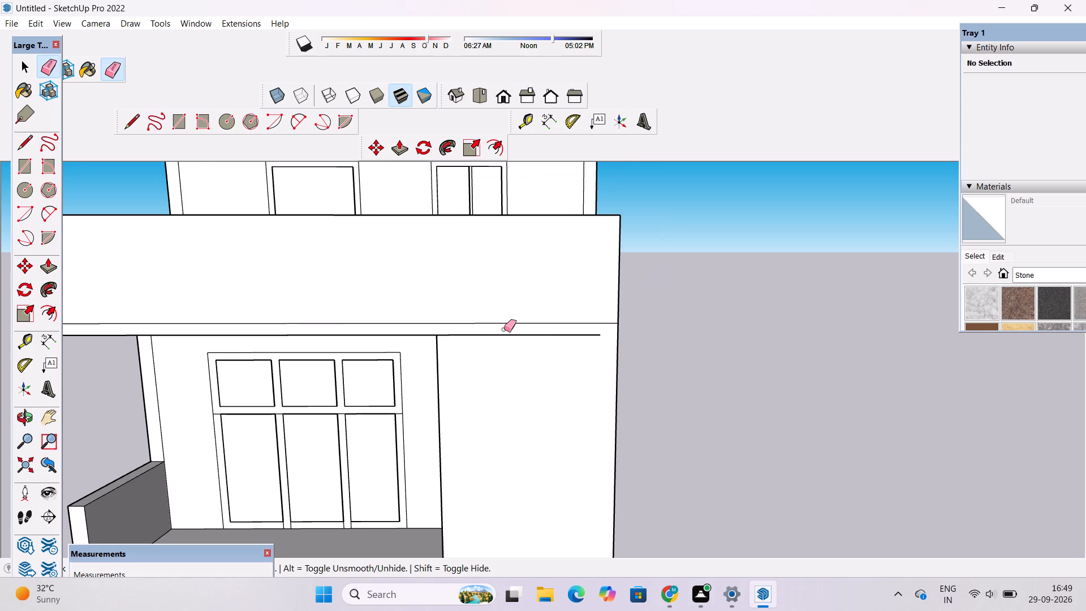
left_click_drag(504, 329, 505, 337)
Erase the lower wall panel's bottom seam edge at the lower balcony's floor level.
scroll(485, 301, "down", 15)
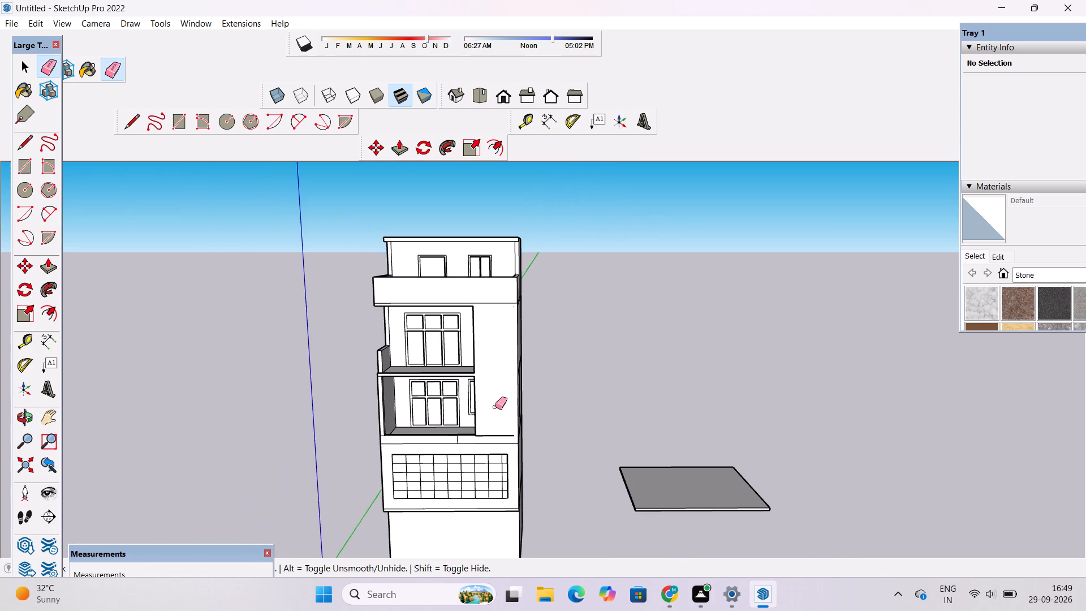
scroll(516, 495, "up", 12)
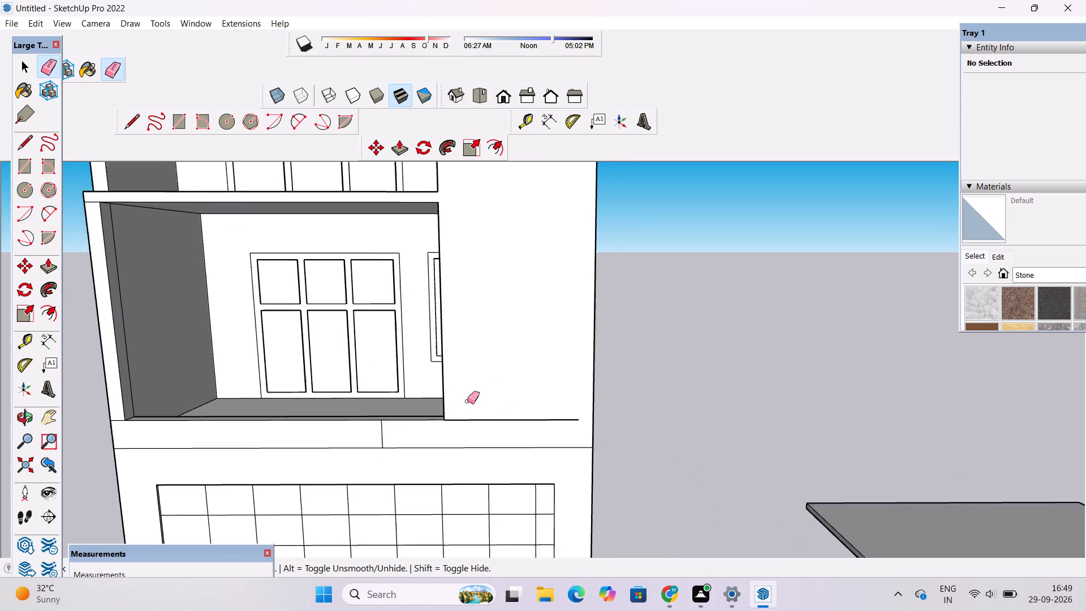
scroll(467, 401, "up", 1)
left_click_drag(483, 401, 485, 425)
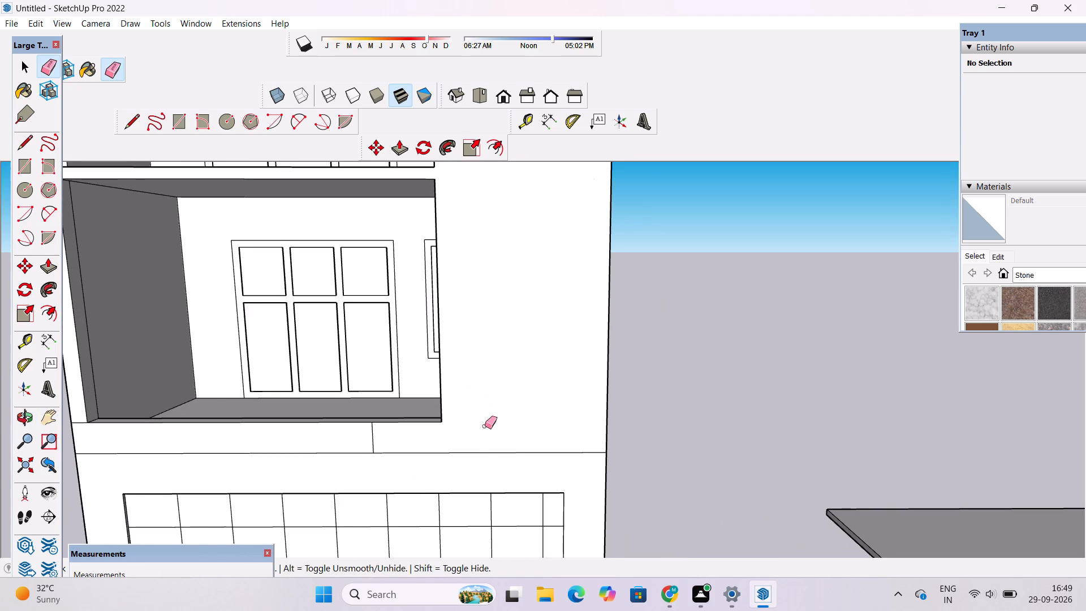
scroll(485, 426, "down", 3)
scroll(485, 426, "up", 1)
Examine the merged wall panel and both balconies from the side, the front and above.
key("o")
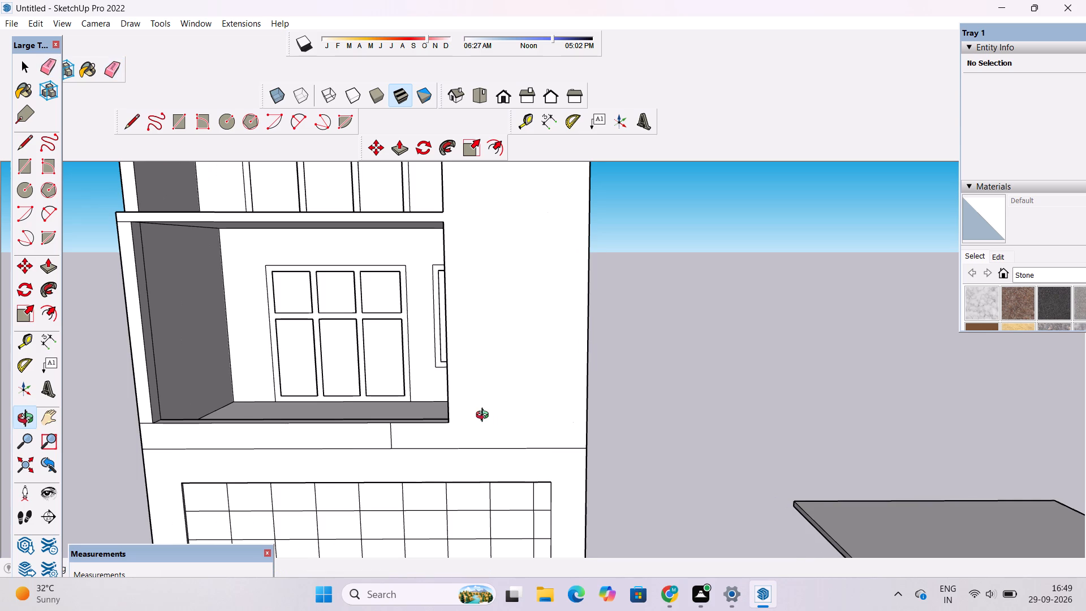
scroll(485, 416, "down", 3)
left_click_drag(399, 422, 751, 406)
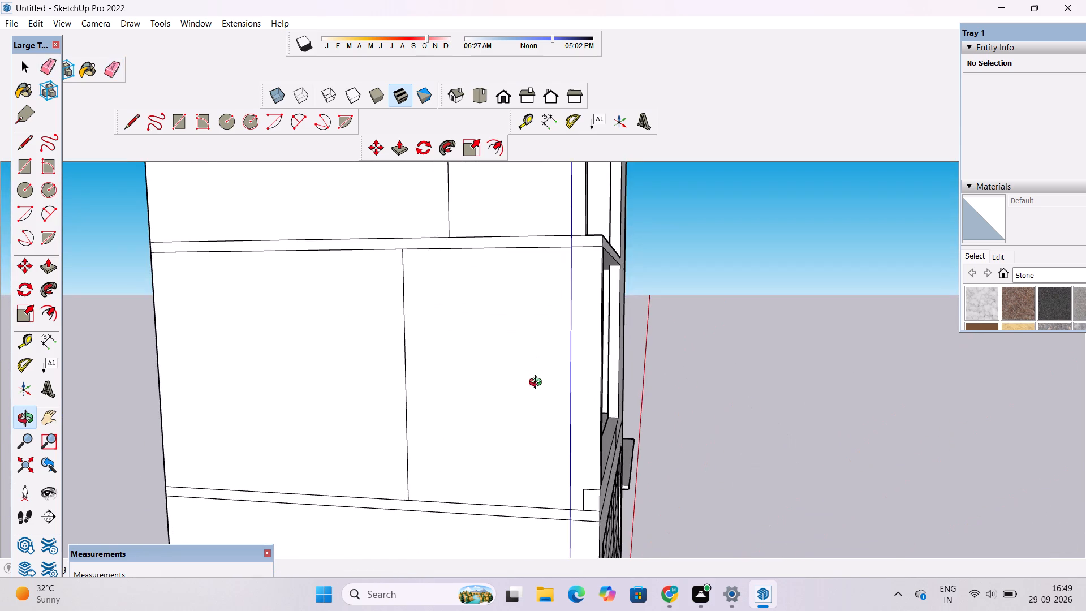
scroll(529, 373, "up", 3)
scroll(605, 360, "up", 8)
scroll(311, 395, "up", 4)
left_click_drag(359, 411, 360, 411)
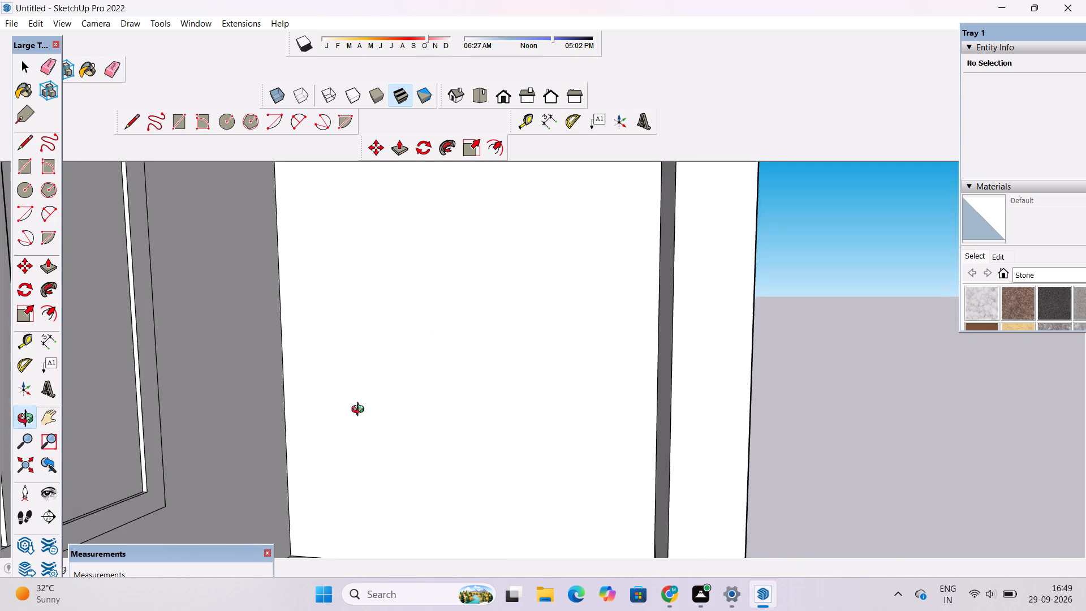
left_click_drag(360, 411, 289, 408)
scroll(275, 399, "down", 11)
left_click_drag(514, 423, 430, 429)
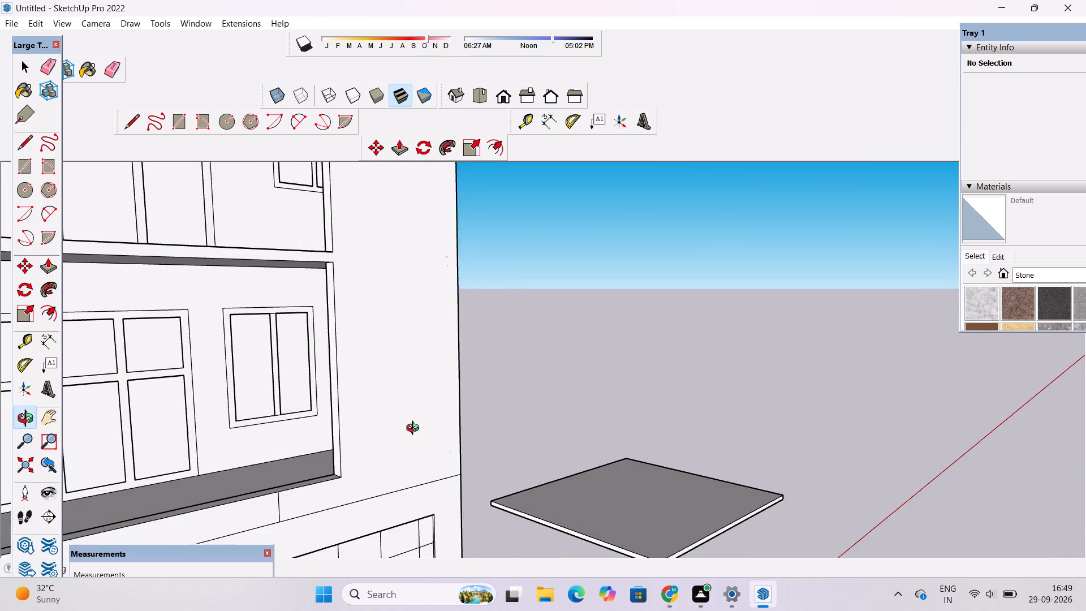
scroll(404, 428, "down", 5)
left_click_drag(402, 429, 487, 419, "shift")
left_click_drag(476, 441, 318, 468)
scroll(417, 431, "up", 1)
left_click_drag(419, 426, 416, 430, "shift")
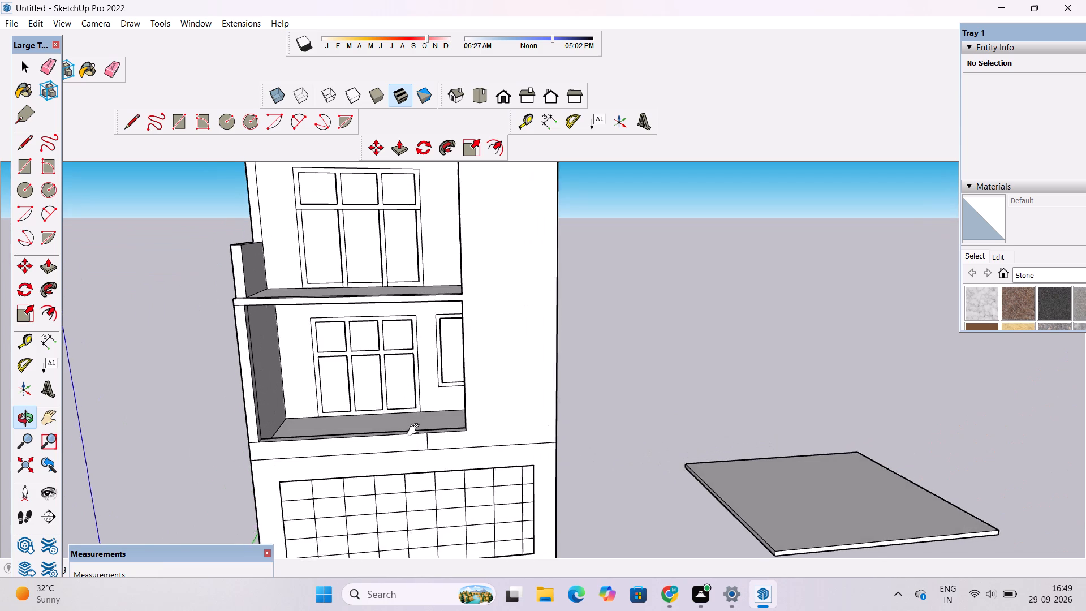
left_click_drag(416, 430, 404, 436, "shift")
left_click_drag(373, 434, 426, 444)
left_click_drag(433, 428, 423, 448, "shift")
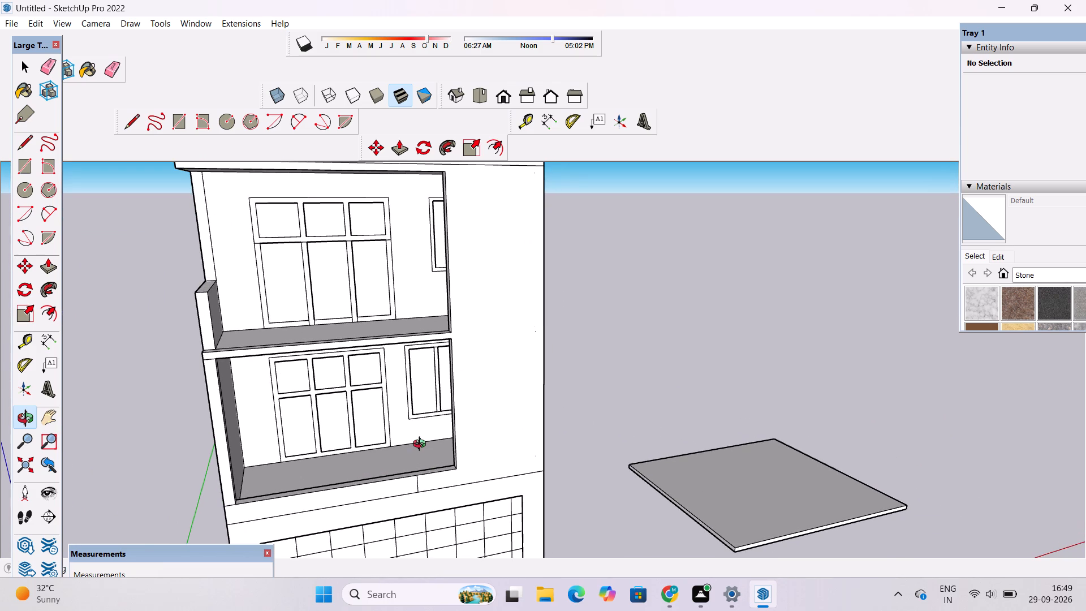
scroll(422, 444, "down", 4)
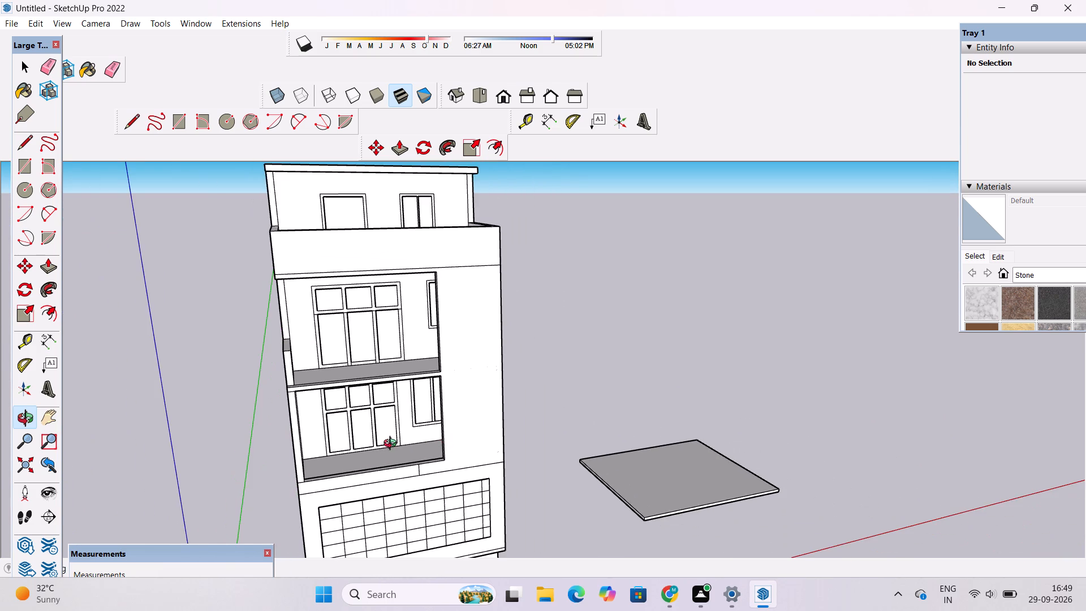
left_click_drag(393, 445, 561, 469)
left_click_drag(519, 412, 367, 414)
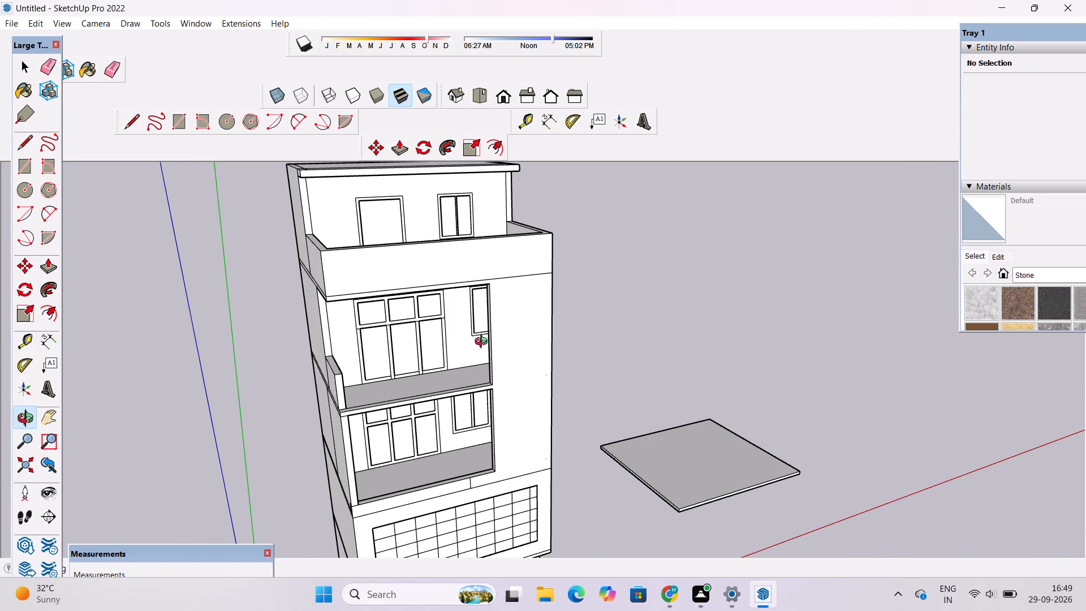
left_click_drag(501, 360, 425, 334)
Draw a 1' vertical line from the upper balcony opening's top inner corner up to the parapet's lower horizontal edge.
scroll(479, 269, "up", 10)
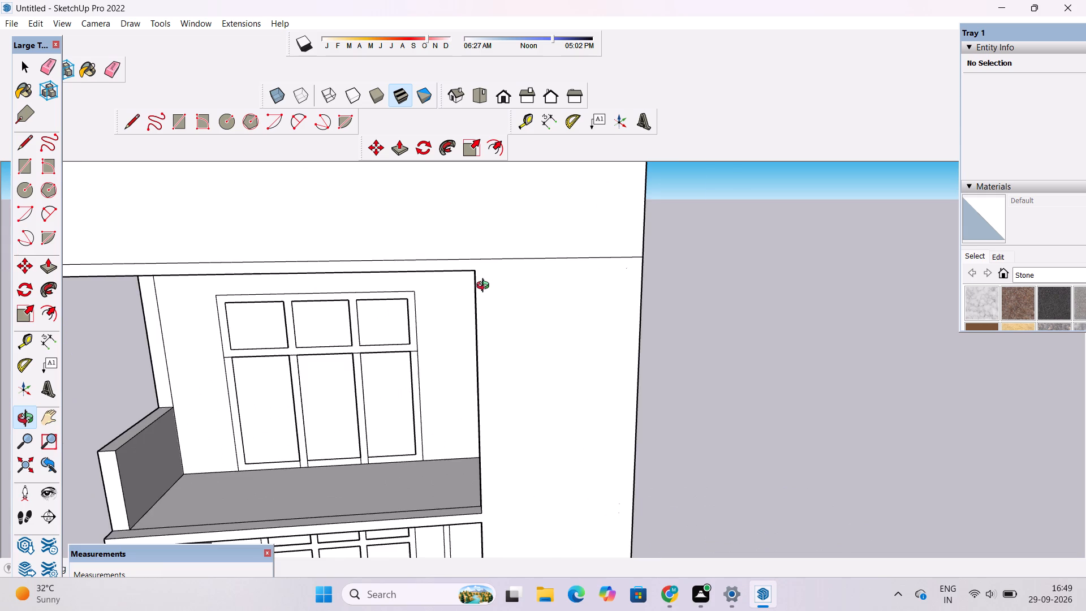
scroll(485, 287, "up", 2)
left_click_drag(489, 291, 520, 346, "shift")
left_click_drag(543, 353, 488, 334)
left_click_drag(476, 317, 504, 352, "shift")
left_click_drag(487, 330, 490, 290)
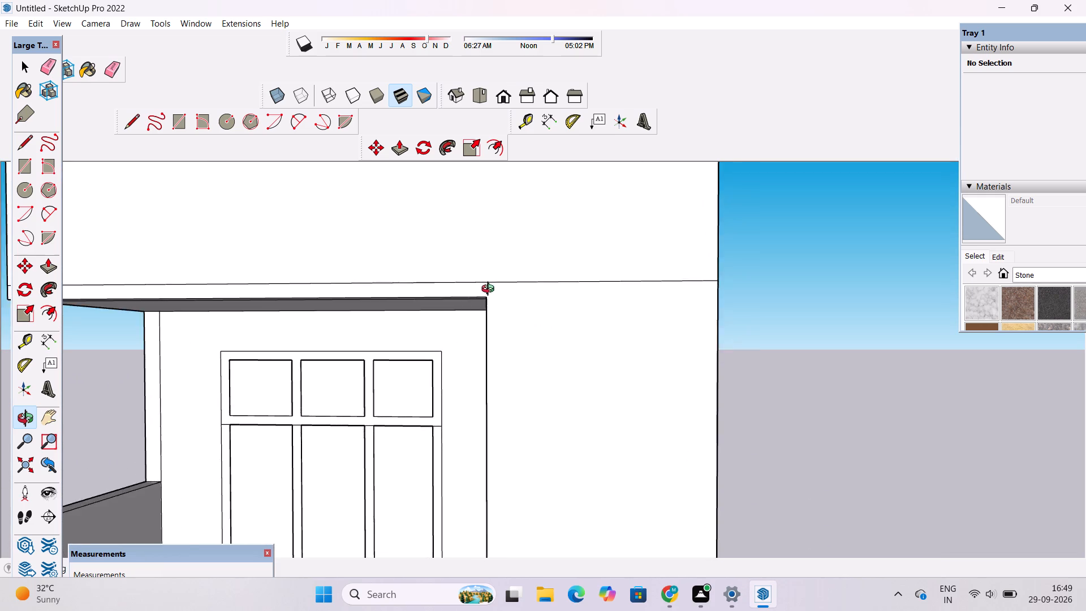
left_click_drag(489, 292, 529, 316, "shift")
left_click_drag(529, 316, 520, 319)
key("l")
scroll(512, 317, "up", 7)
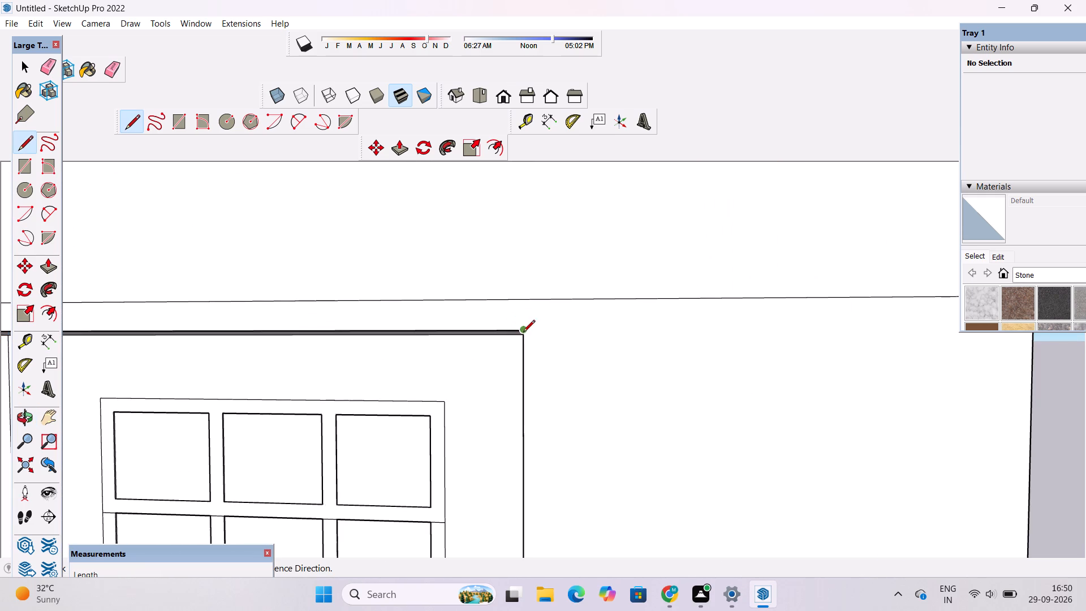
left_click(521, 332)
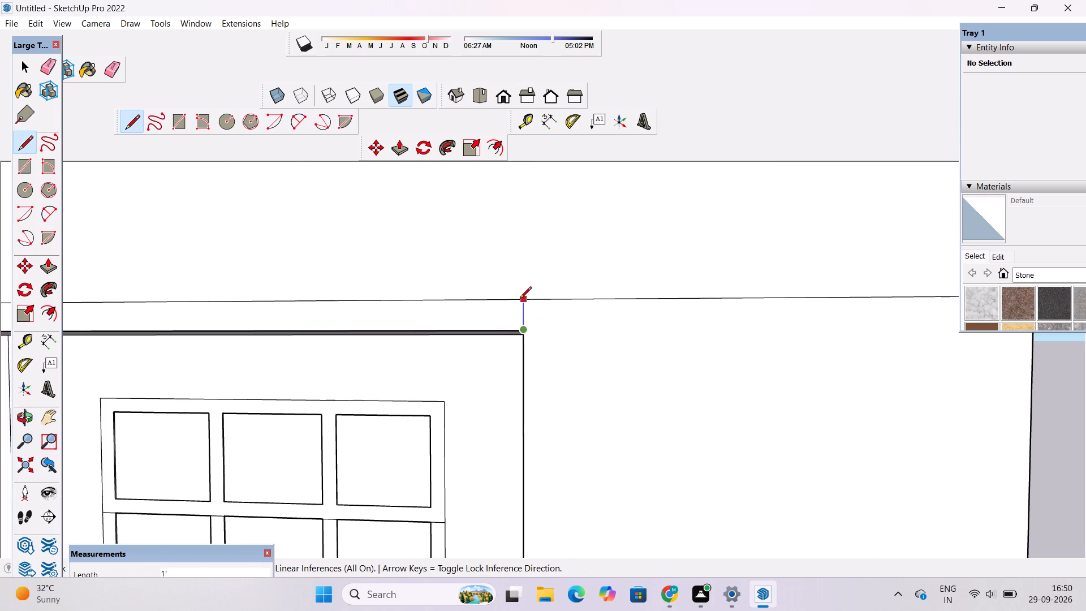
left_click(520, 299)
key("space")
Examine the wall panel's joints with the parapet band and the building's side wall from the front and the side.
key("o")
scroll(512, 299, "down", 6)
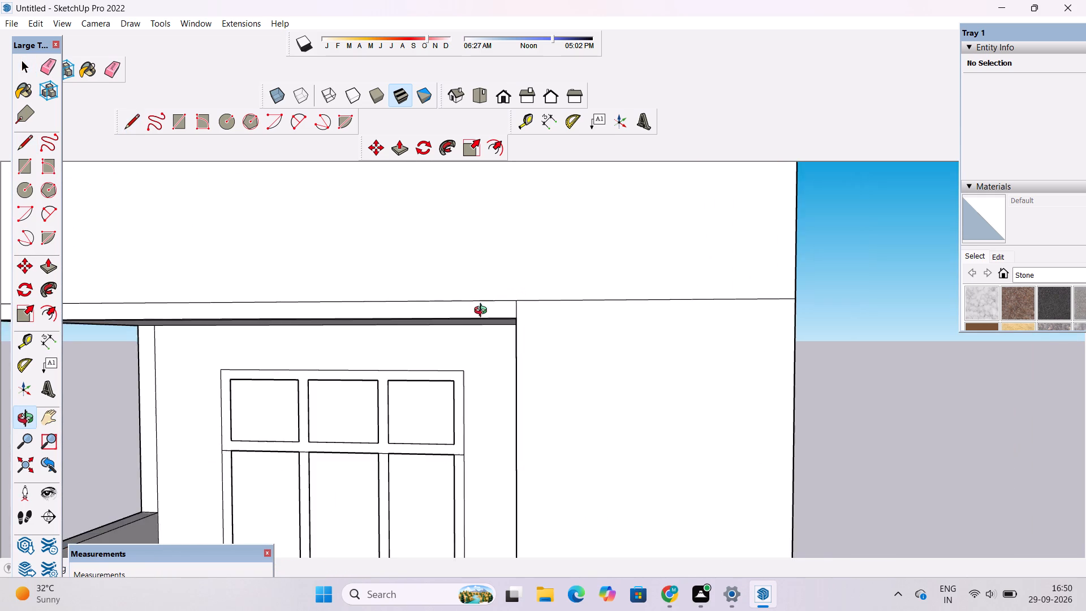
left_click_drag(484, 314, 542, 333)
left_click_drag(543, 333, 461, 330)
left_click_drag(477, 367, 476, 292)
scroll(476, 287, "down", 5)
left_click_drag(676, 360, 603, 381)
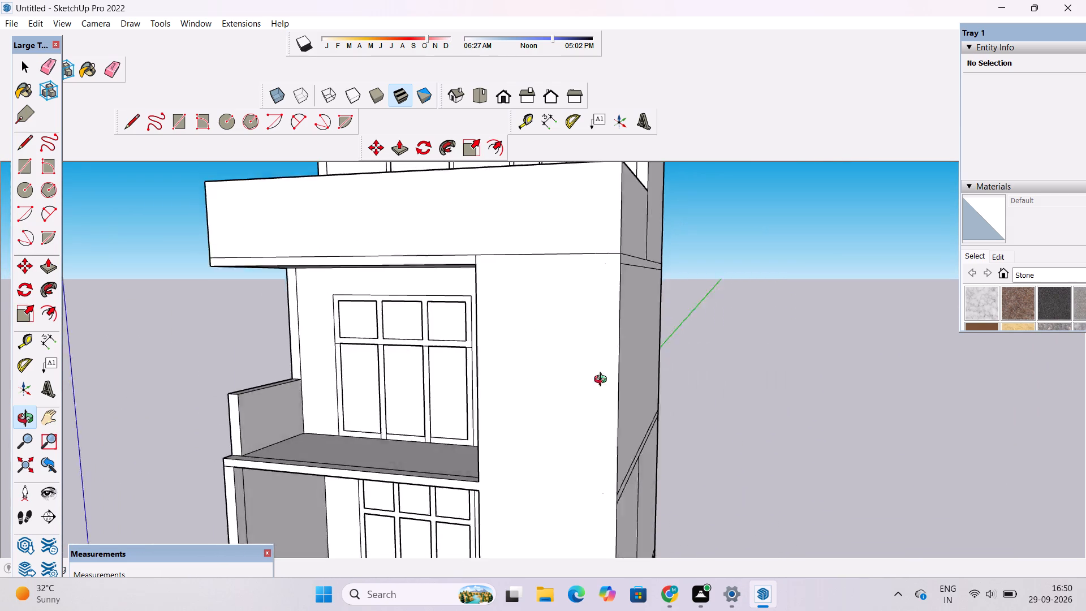
left_click_drag(603, 381, 567, 385)
left_click_drag(519, 377, 536, 362, "shift")
left_click_drag(536, 362, 524, 363)
left_click_drag(519, 363, 533, 362, "shift")
scroll(534, 362, "down", 3)
left_click_drag(583, 369, 532, 389)
left_click_drag(489, 371, 530, 365, "shift")
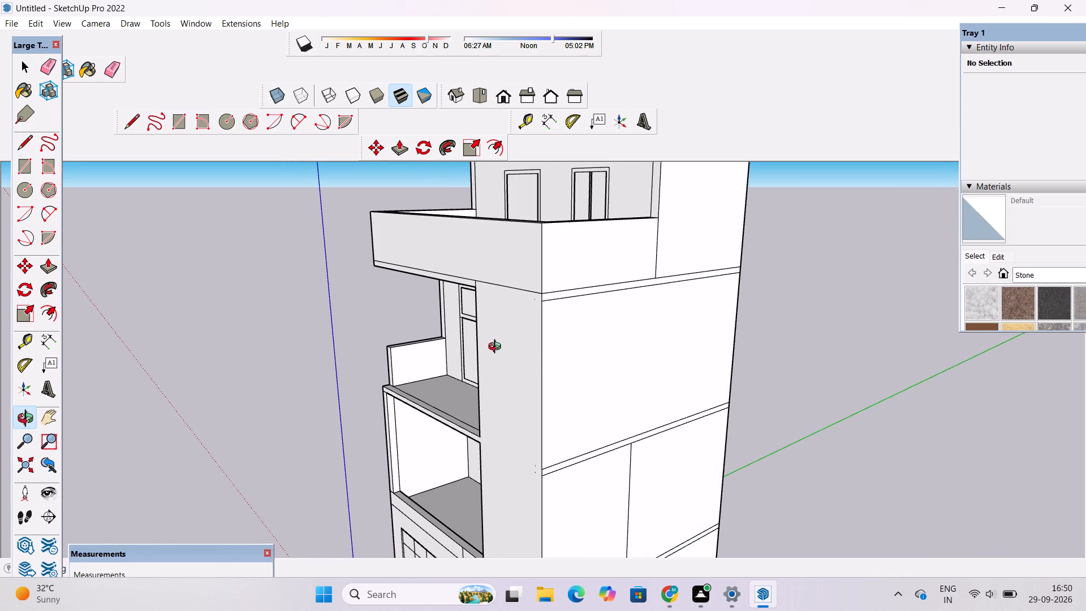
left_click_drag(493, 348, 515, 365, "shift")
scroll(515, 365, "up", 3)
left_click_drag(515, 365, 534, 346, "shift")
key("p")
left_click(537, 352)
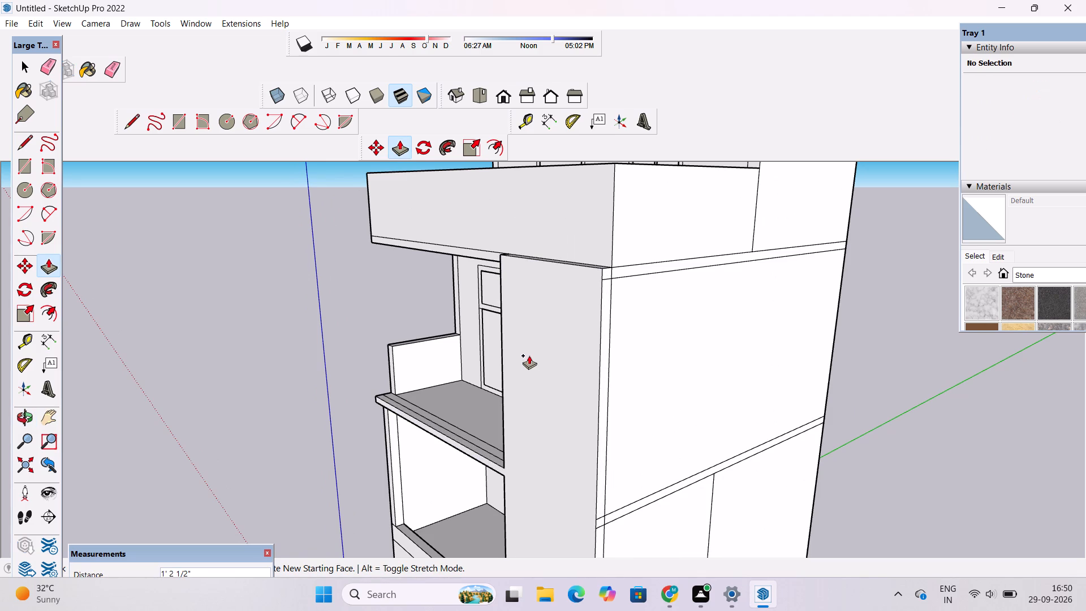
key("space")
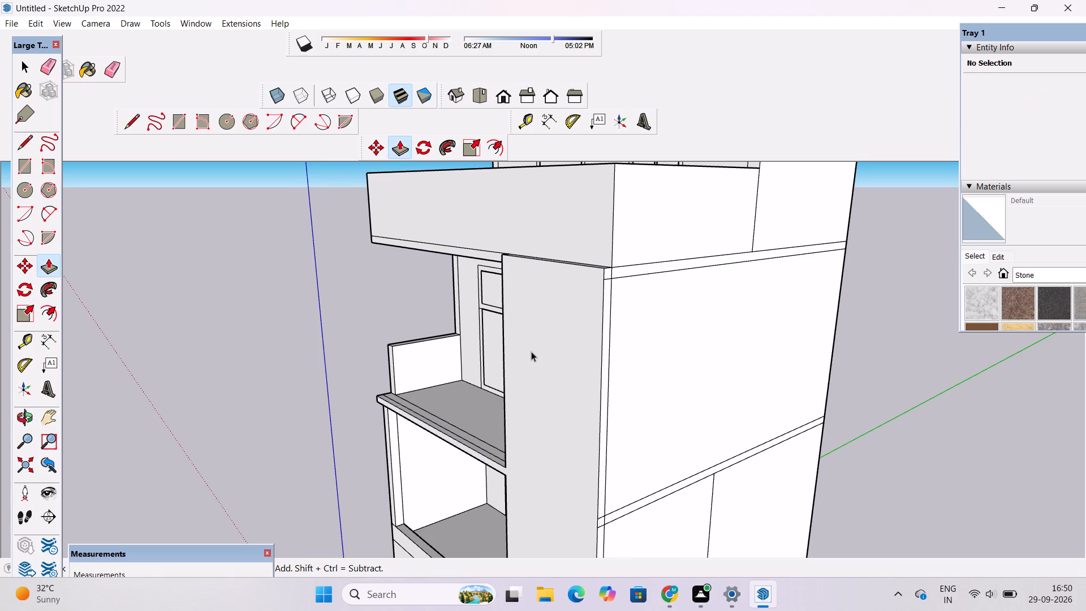
Draw a vertical line across the floor slab's front edge, from the lower opening's top corner to the upper opening's bottom corner.
key("o")
scroll(528, 361, "down", 4)
left_click_drag(499, 421, 593, 428)
left_click_drag(598, 486, 686, 463)
scroll(637, 448, "up", 3)
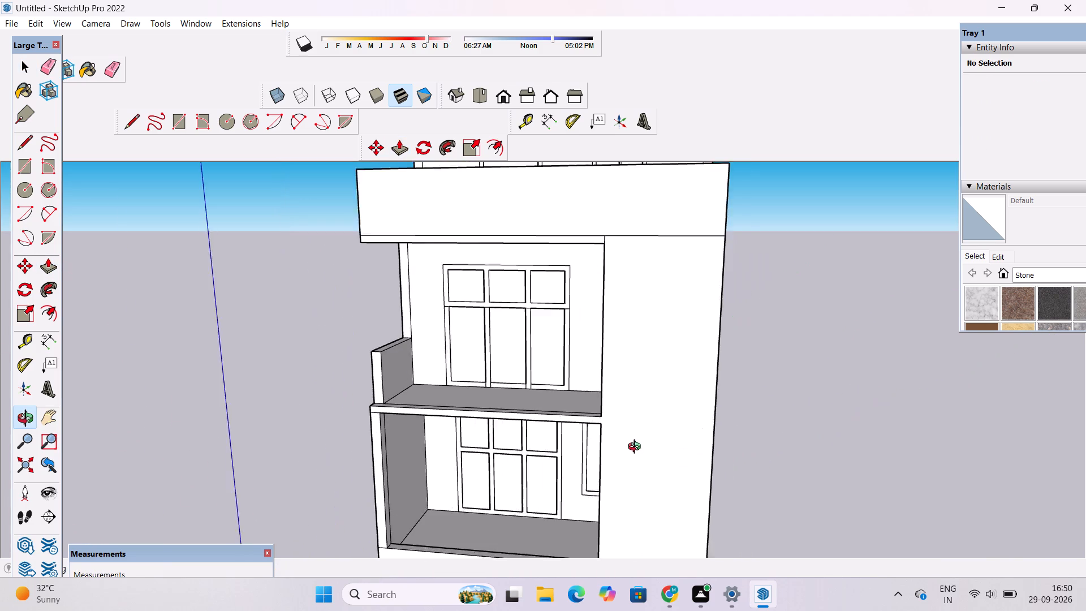
scroll(637, 448, "up", 1)
left_click_drag(621, 442, 585, 432, "shift")
scroll(536, 416, "up", 4)
left_click_drag(543, 422, 617, 424)
scroll(615, 410, "up", 4)
left_click_drag(643, 395, 568, 393, "shift")
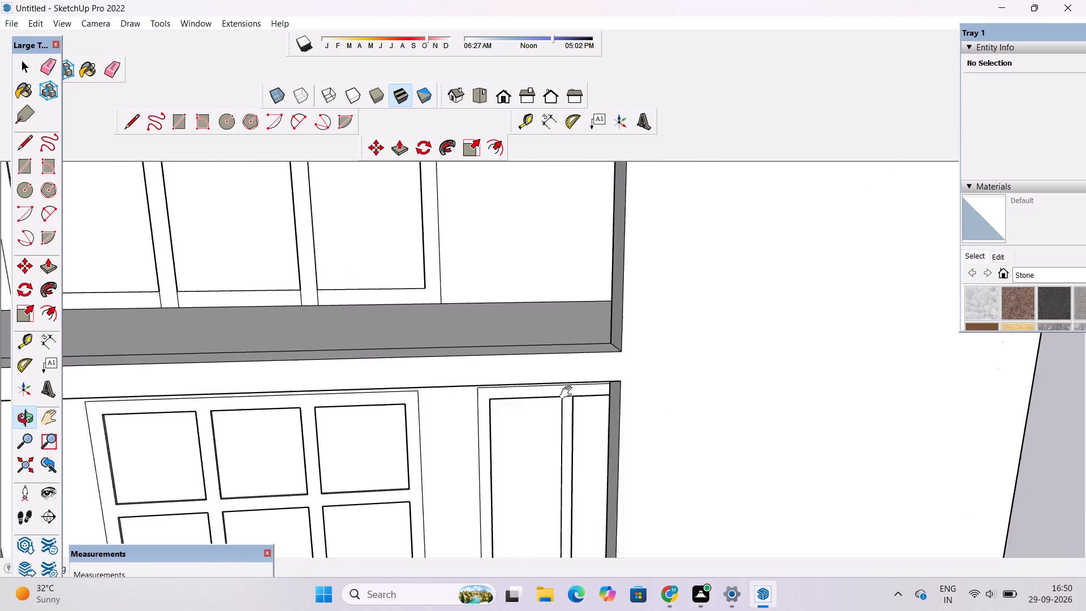
left_click_drag(568, 393, 553, 391, "shift")
key("l")
scroll(520, 380, "up", 5)
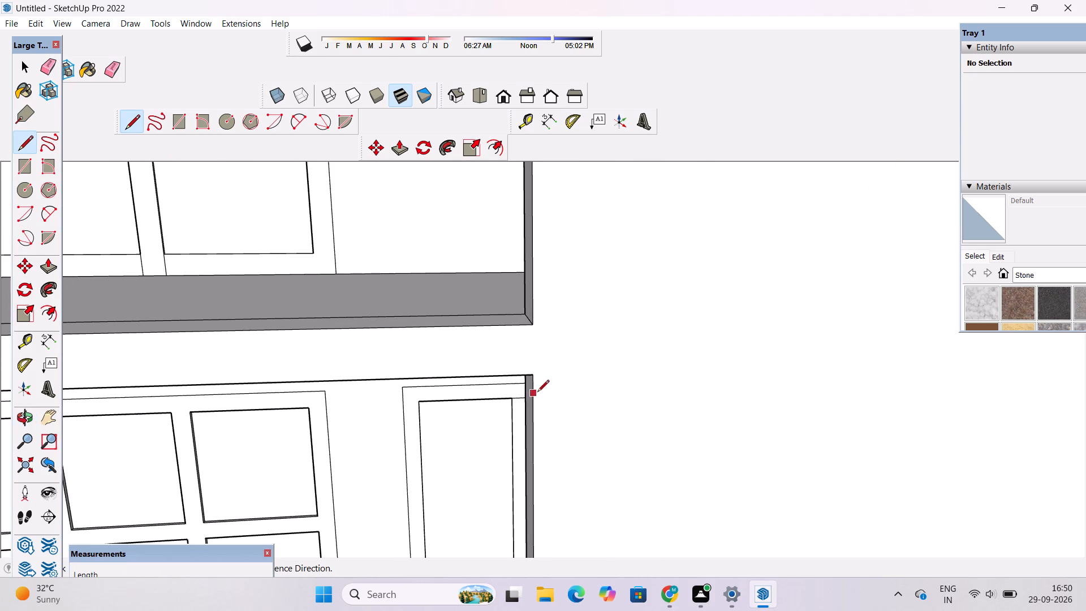
left_click(533, 375)
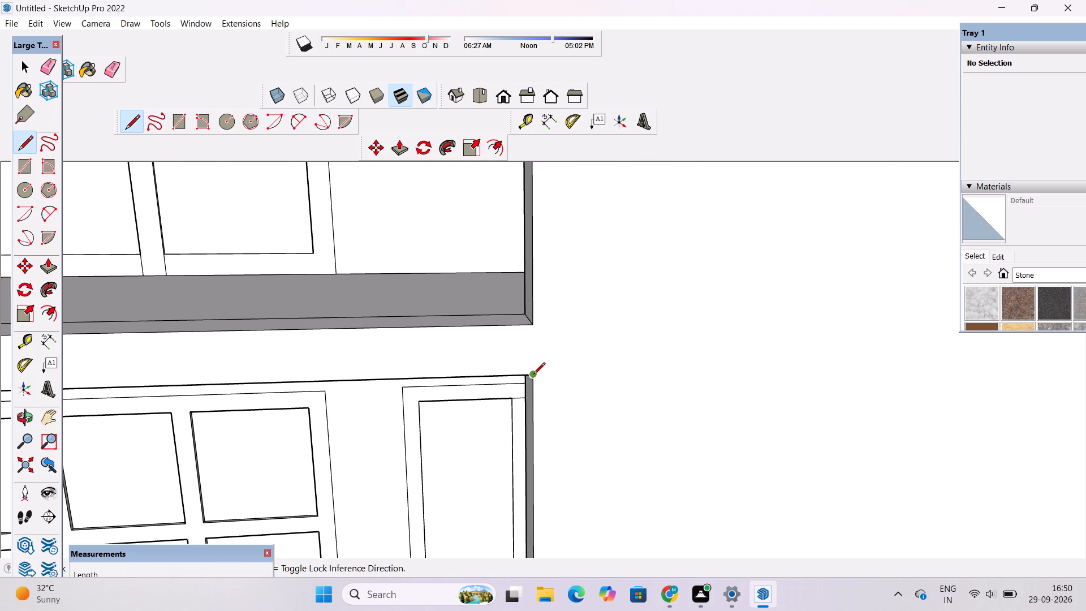
left_click(535, 324)
scroll(505, 295, "down", 6)
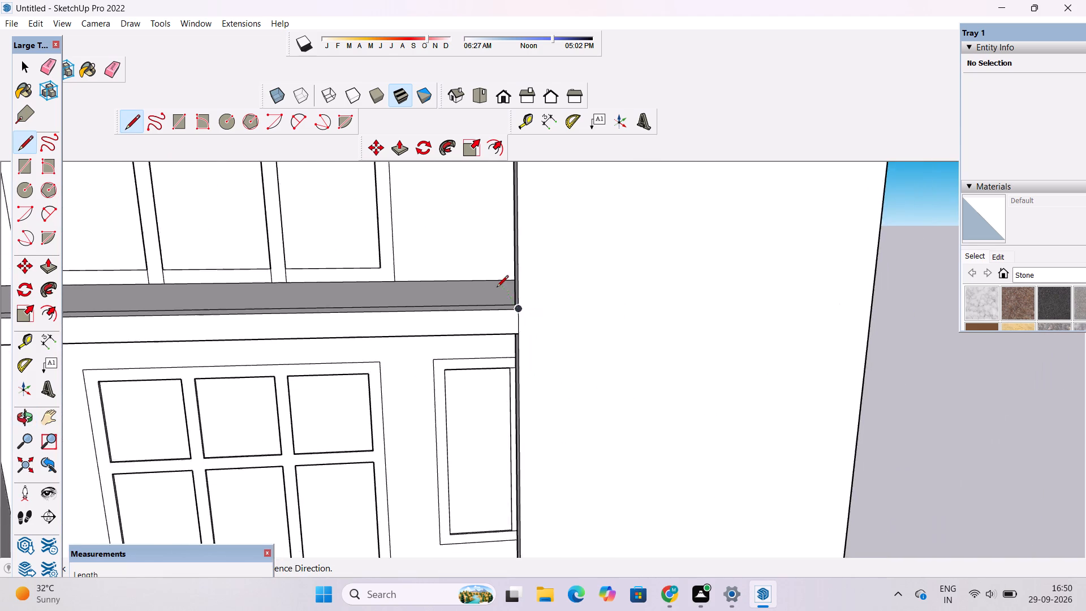
scroll(497, 288, "down", 11)
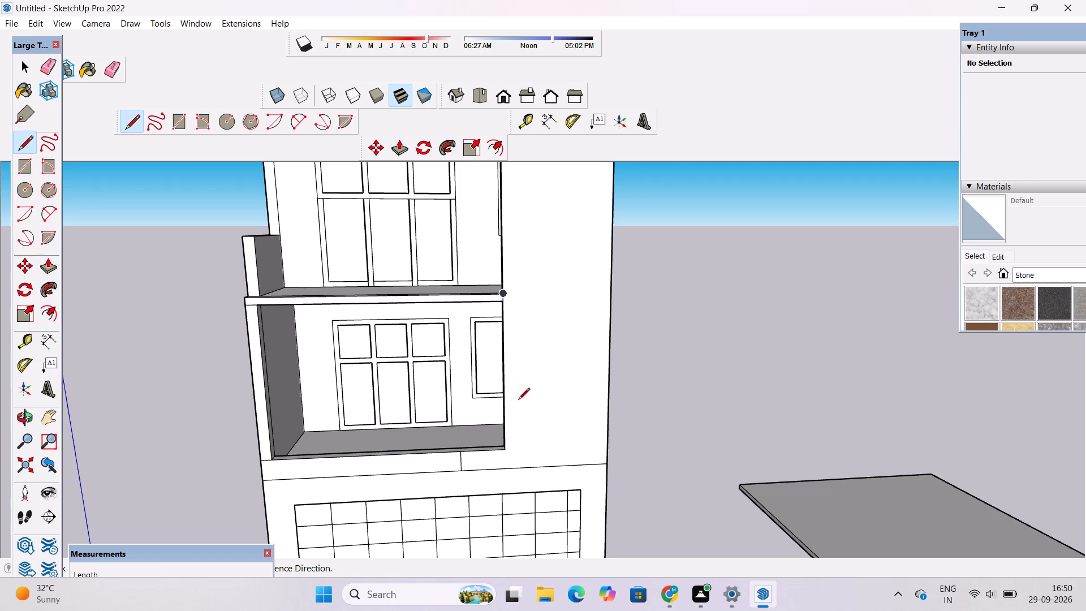
Erase the balcony-side portion of the horizontal line below the lower balcony, up to the short vertical line.
scroll(523, 428, "down", 5)
scroll(462, 479, "up", 4)
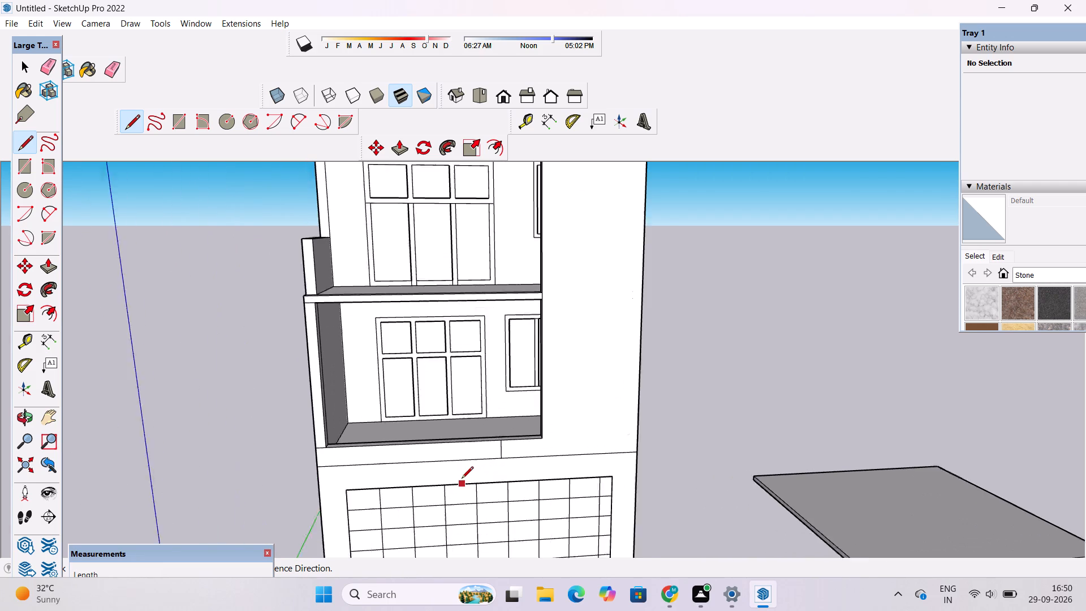
scroll(462, 479, "up", 1)
key("space")
key("e")
left_click_drag(458, 453, 458, 463)
scroll(456, 463, "up", 1)
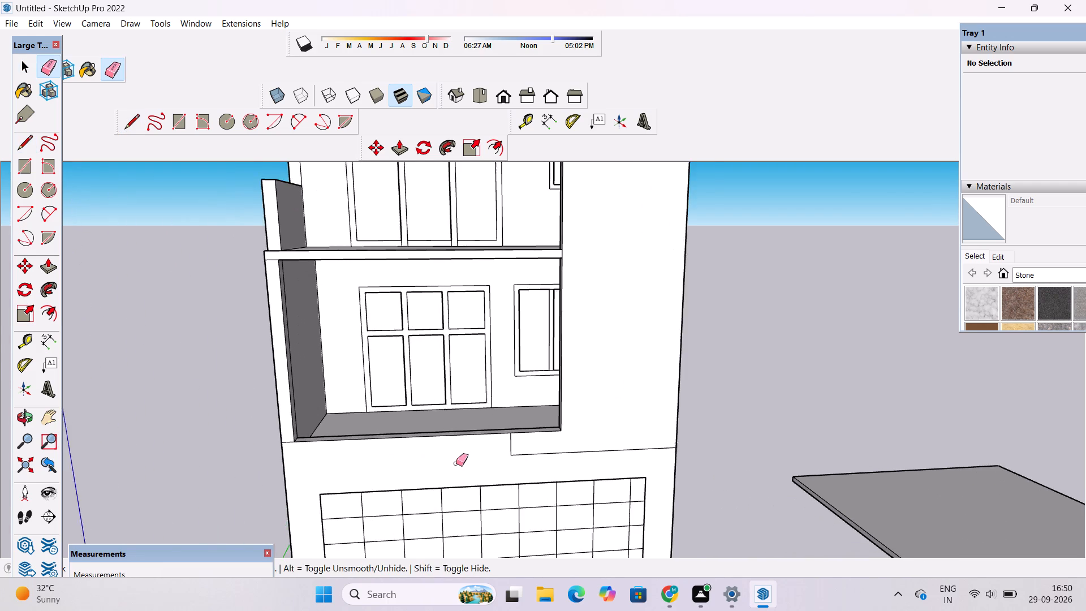
Draw a line 1' straight down from the short vertical line's lower end, continuing horizontally 28' to the facade's balcony-side edge.
scroll(456, 463, "up", 1)
key("l")
scroll(533, 459, "up", 2)
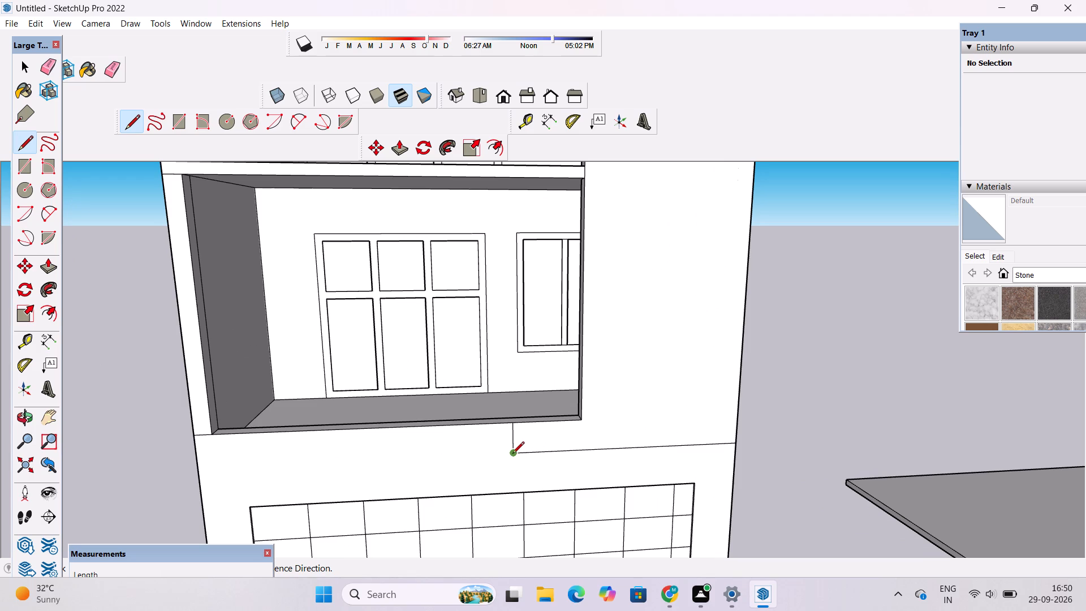
left_click(512, 454)
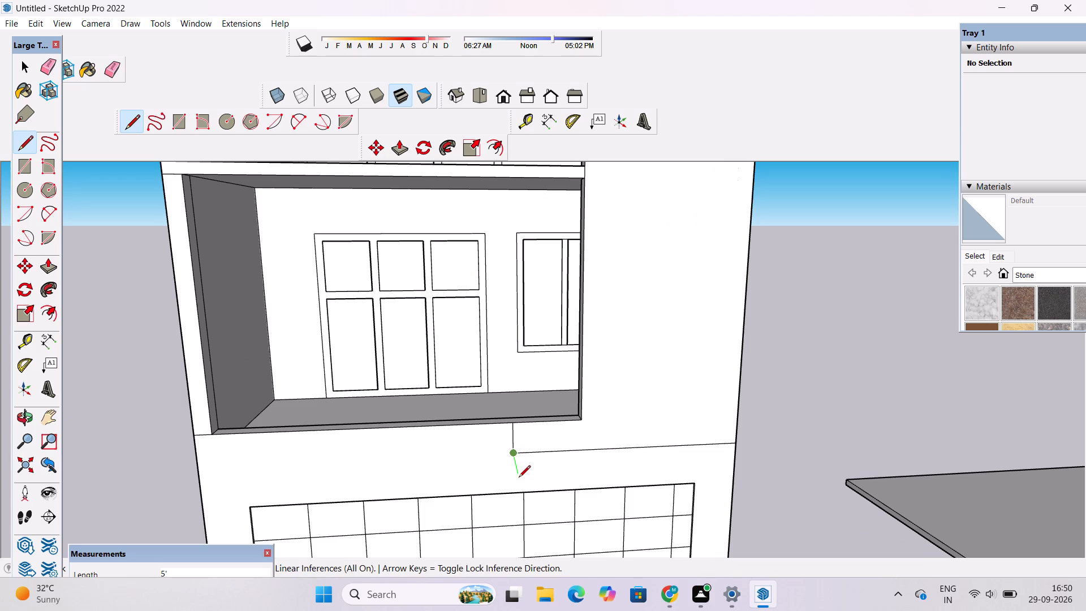
scroll(514, 497, "up", 5)
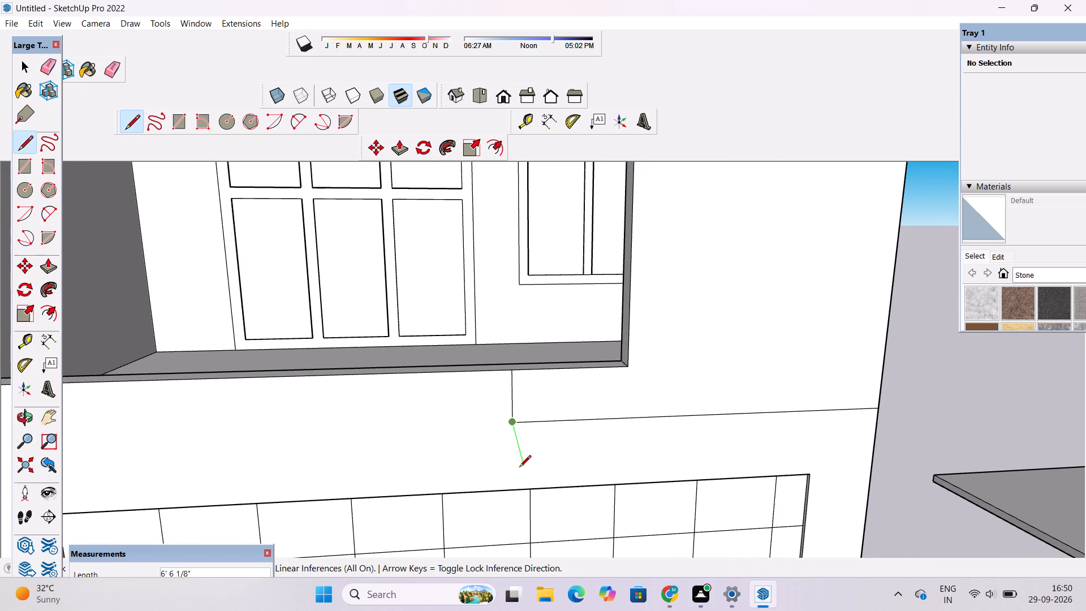
scroll(514, 467, "up", 5)
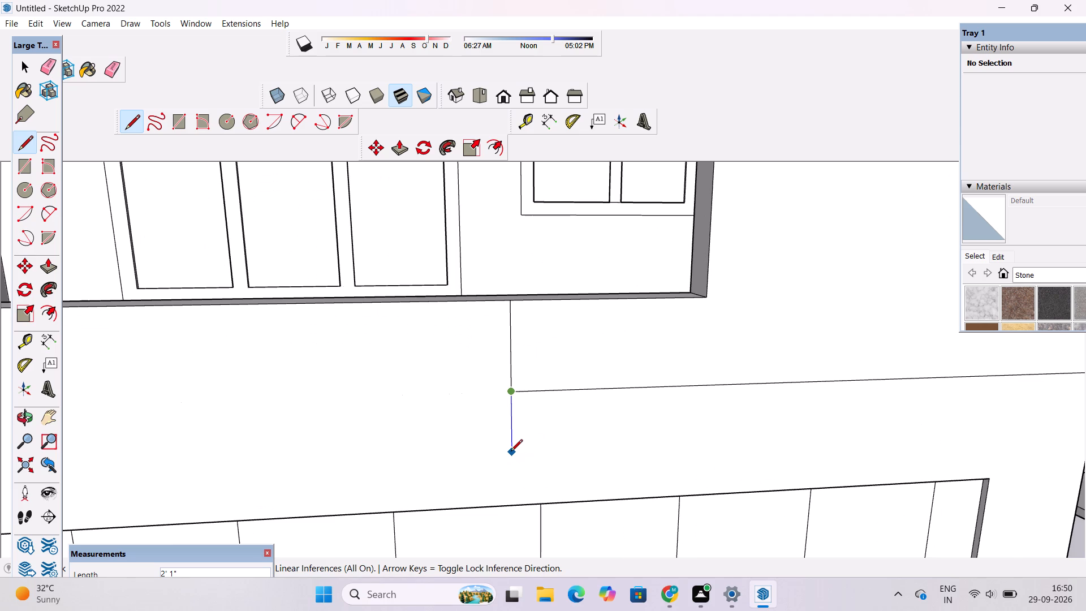
type("1'")
key("Return")
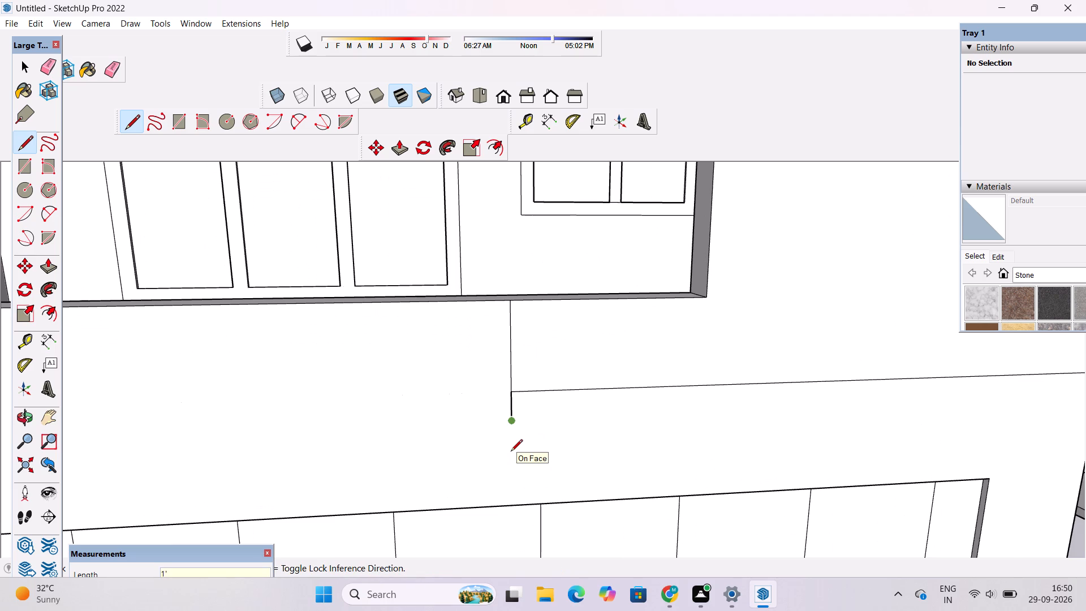
scroll(511, 452, "down", 17)
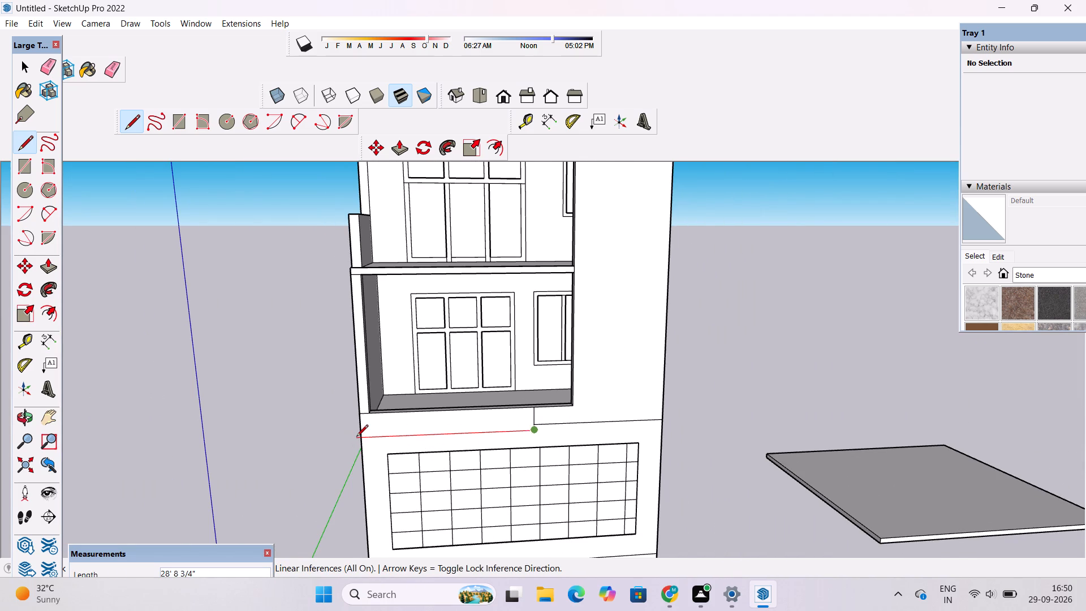
scroll(356, 437, "up", 1)
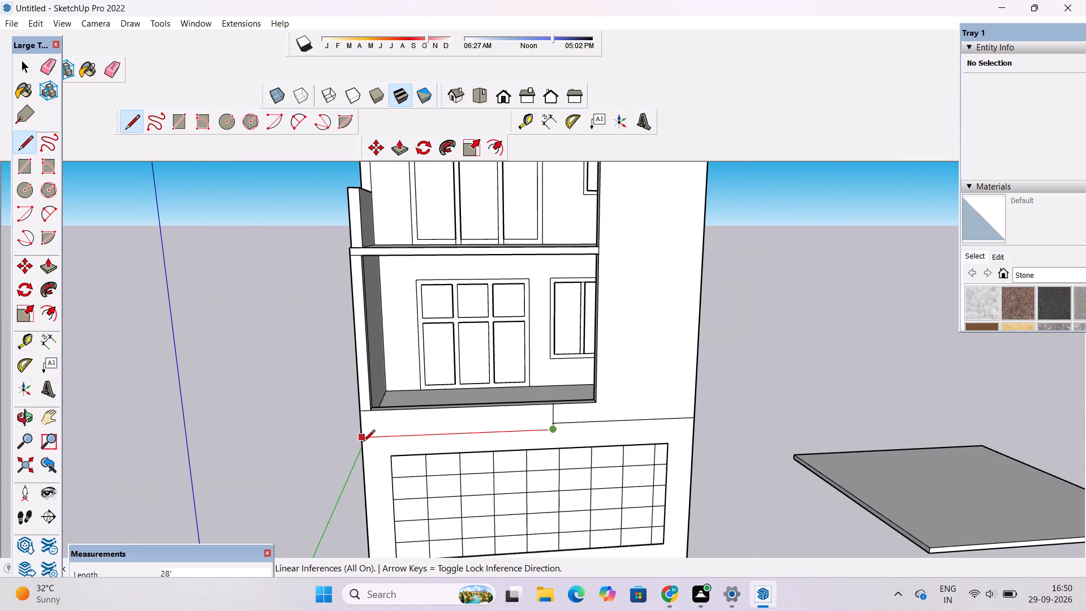
scroll(363, 442, "up", 3)
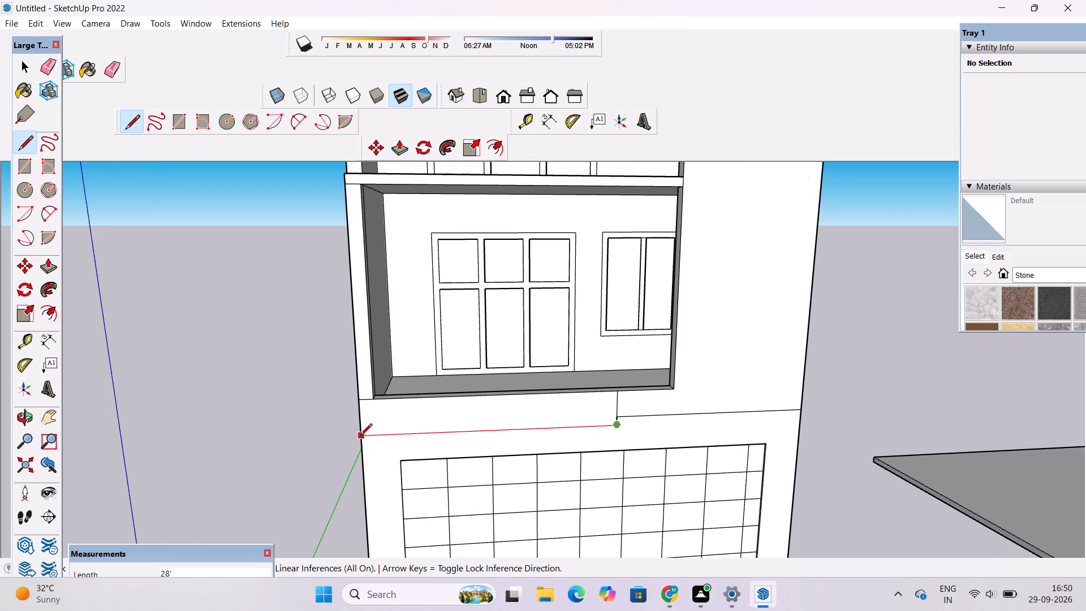
left_click(360, 436)
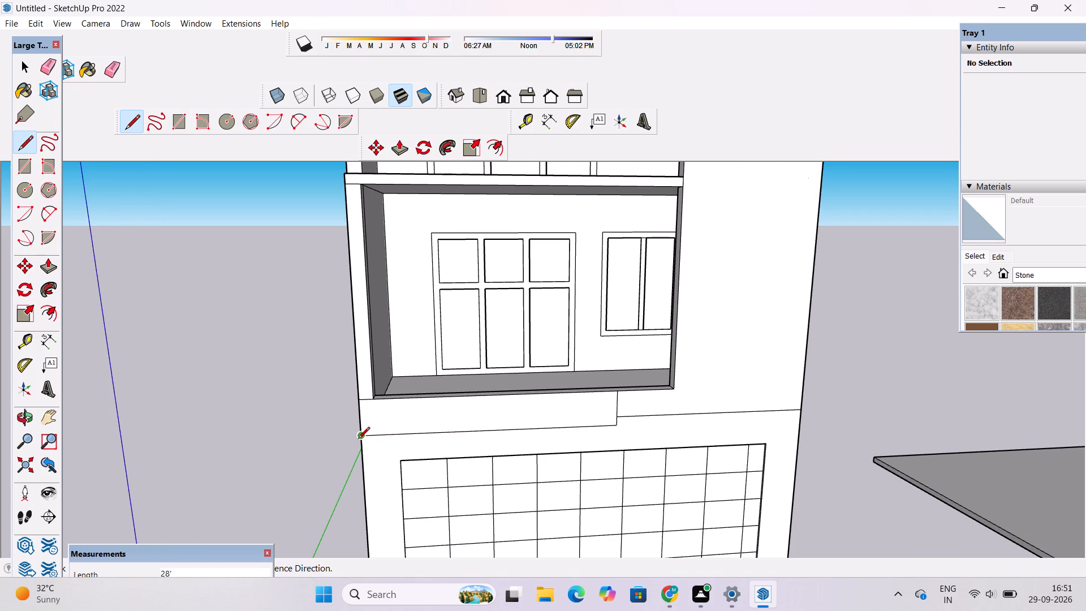
Erase the short horizontal line between the facade's outer edge and the lower balcony opening's bottom corner.
scroll(358, 440, "down", 1)
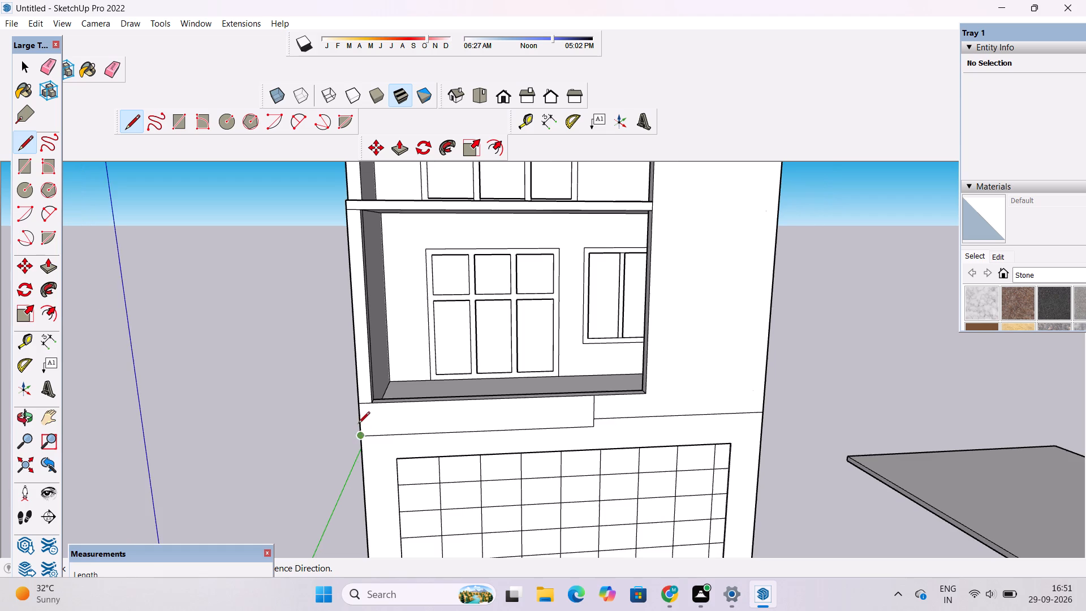
scroll(357, 402, "up", 6)
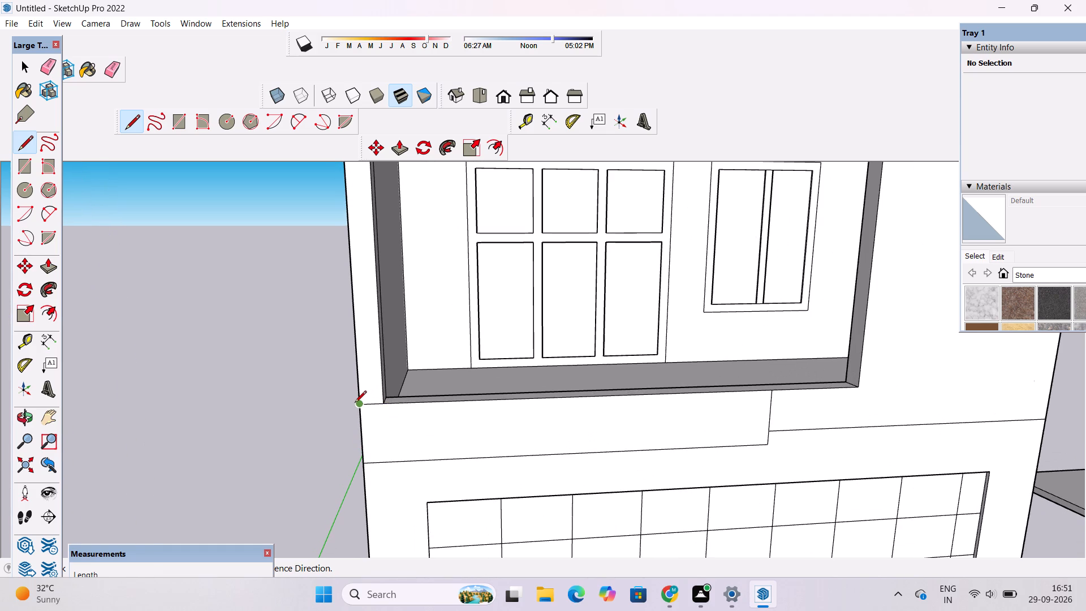
key("space")
key("e")
scroll(342, 405, "up", 2)
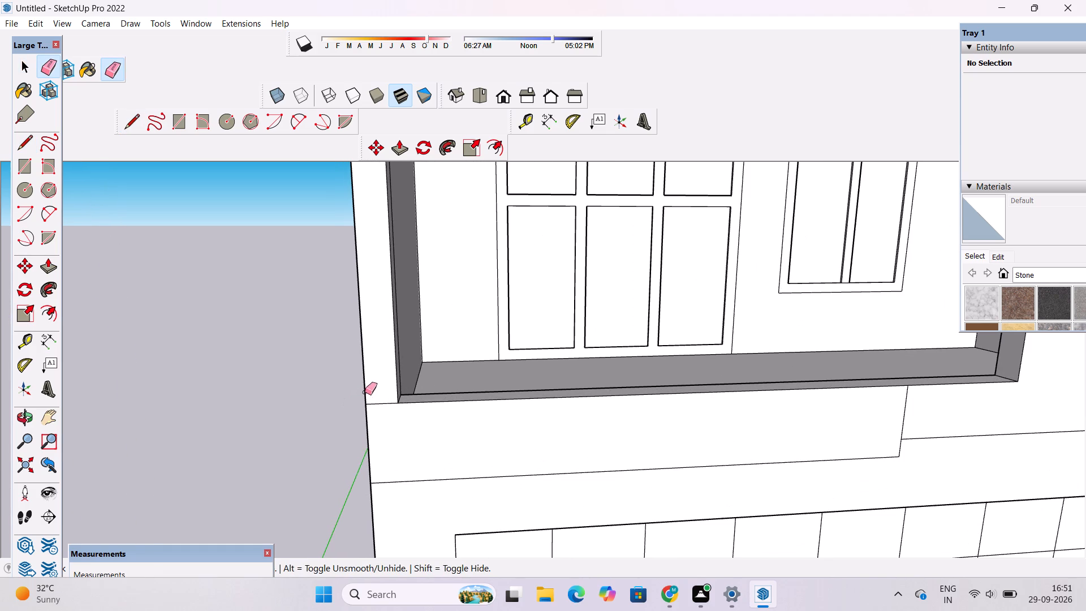
scroll(367, 399, "up", 1)
left_click_drag(371, 393, 372, 409)
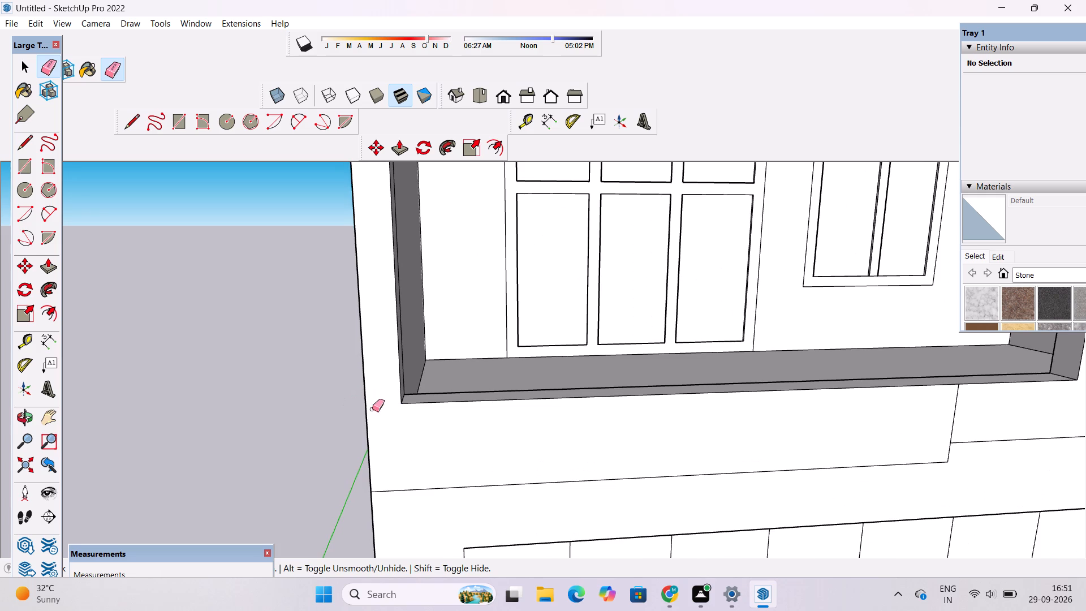
Examine the stepped lines below the lower balcony and the surrounding facade from the front, the side, above and below.
key("o")
scroll(367, 415, "down", 4)
left_click_drag(407, 459, 395, 392)
left_click_drag(394, 388, 391, 452, "shift")
scroll(381, 445, "down", 4)
left_click_drag(385, 446, 396, 501, "shift")
scroll(397, 484, "down", 1)
left_click_drag(404, 476, 404, 481)
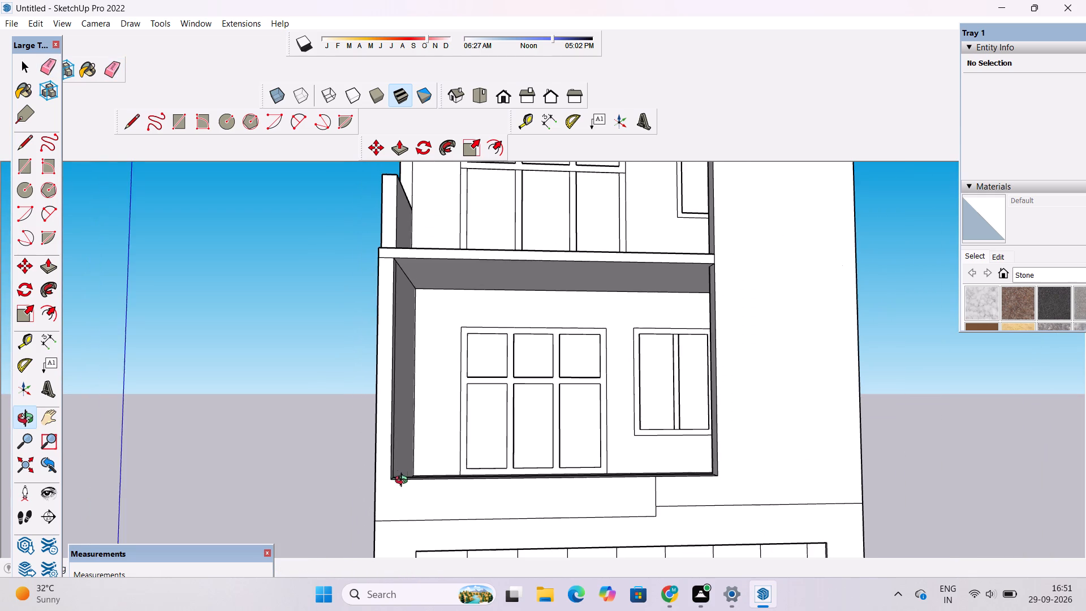
left_click_drag(404, 481, 404, 499)
scroll(404, 498, "down", 4)
left_click_drag(416, 484, 418, 511)
left_click_drag(423, 489, 425, 523, "shift")
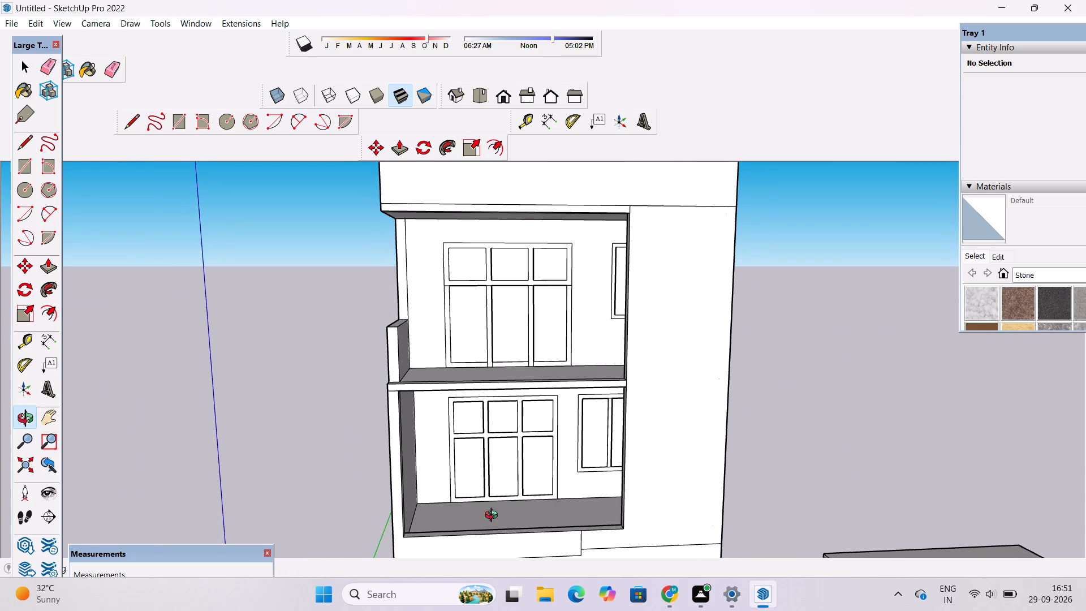
scroll(531, 493, "up", 1)
left_click_drag(663, 480, 474, 514)
left_click_drag(469, 514, 490, 448)
scroll(413, 455, "up", 3)
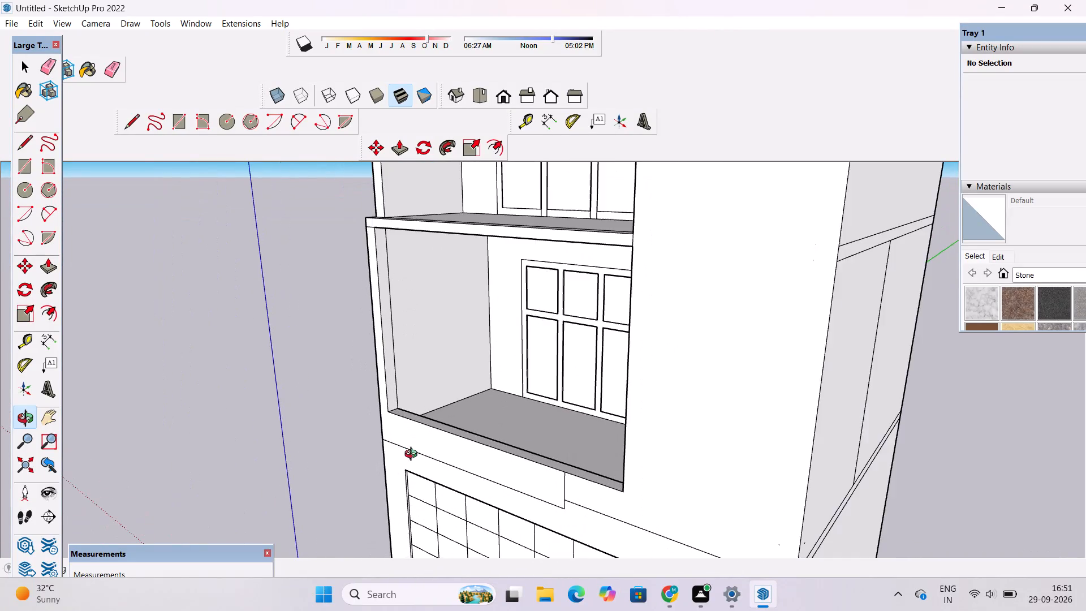
left_click_drag(369, 457, 553, 467)
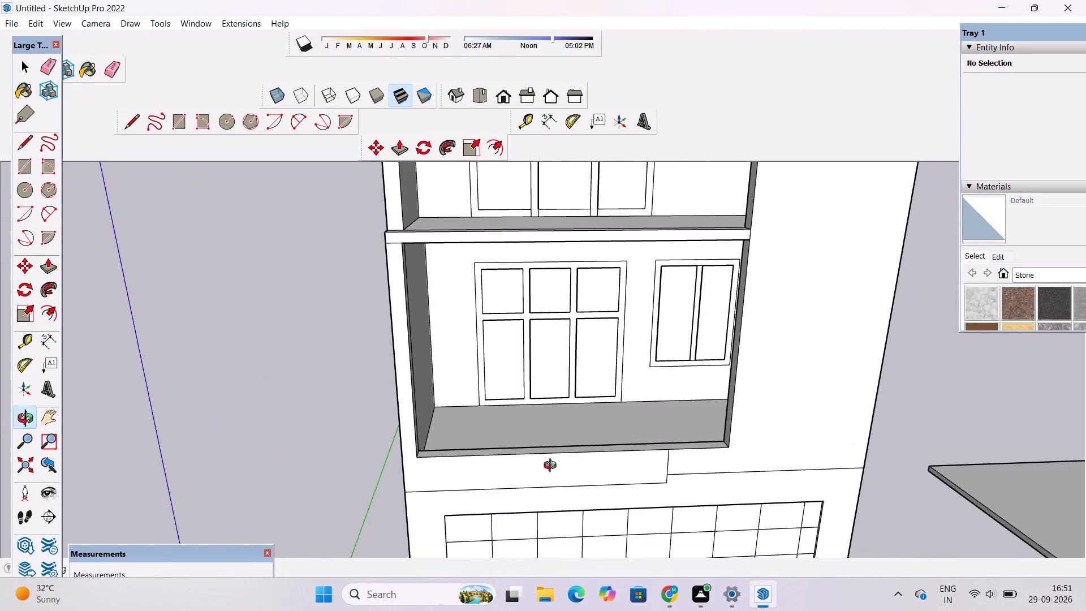
left_click_drag(561, 467, 544, 467)
scroll(544, 470, "down", 3)
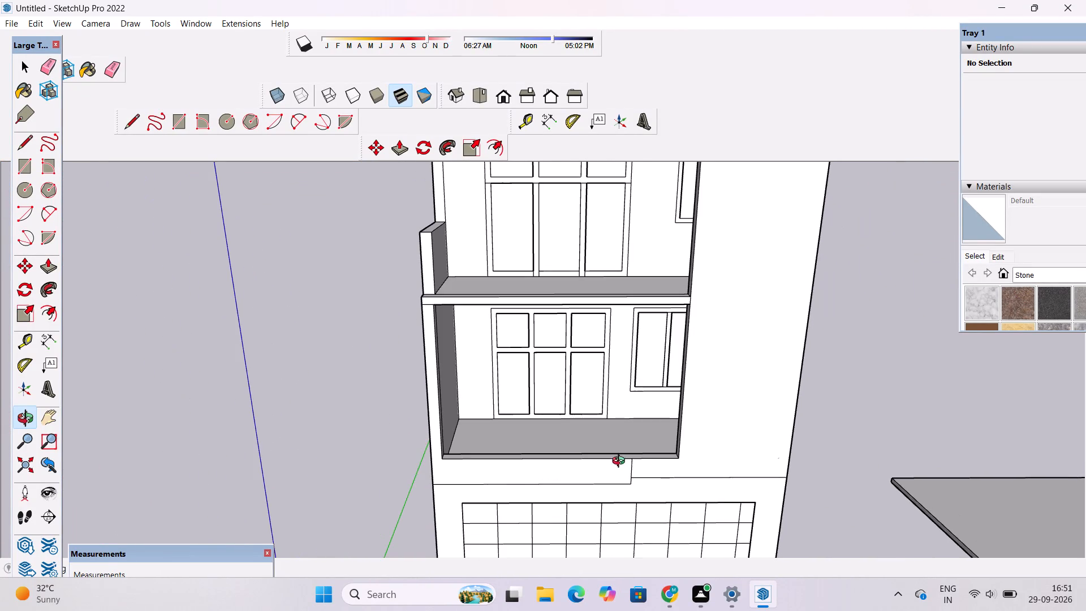
left_click_drag(660, 471, 550, 502)
left_click_drag(546, 501, 561, 494, "shift")
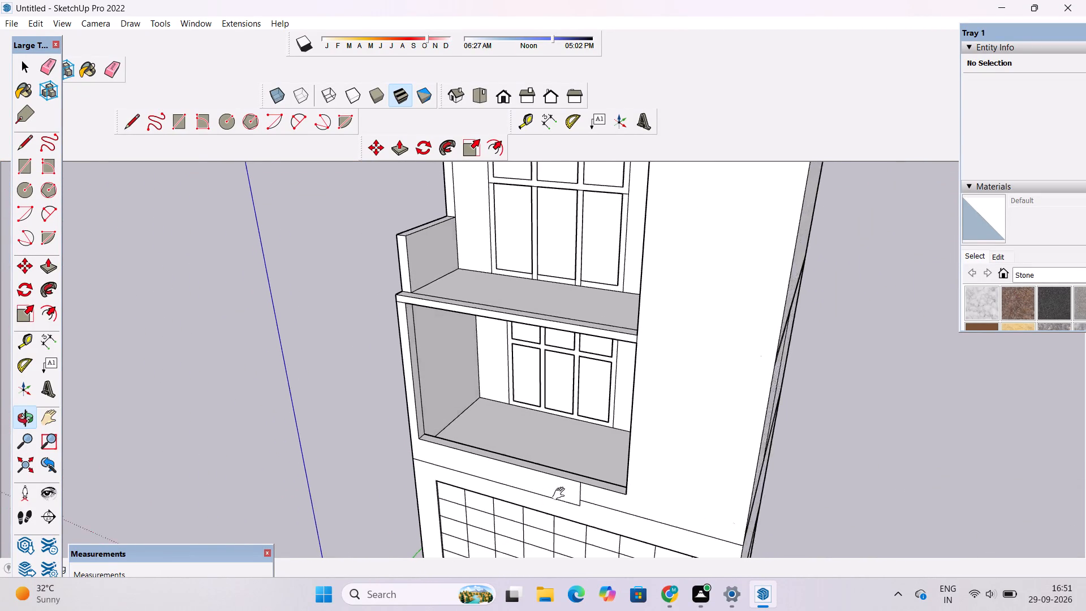
left_click_drag(561, 494, 571, 489, "shift")
scroll(567, 462, "up", 1)
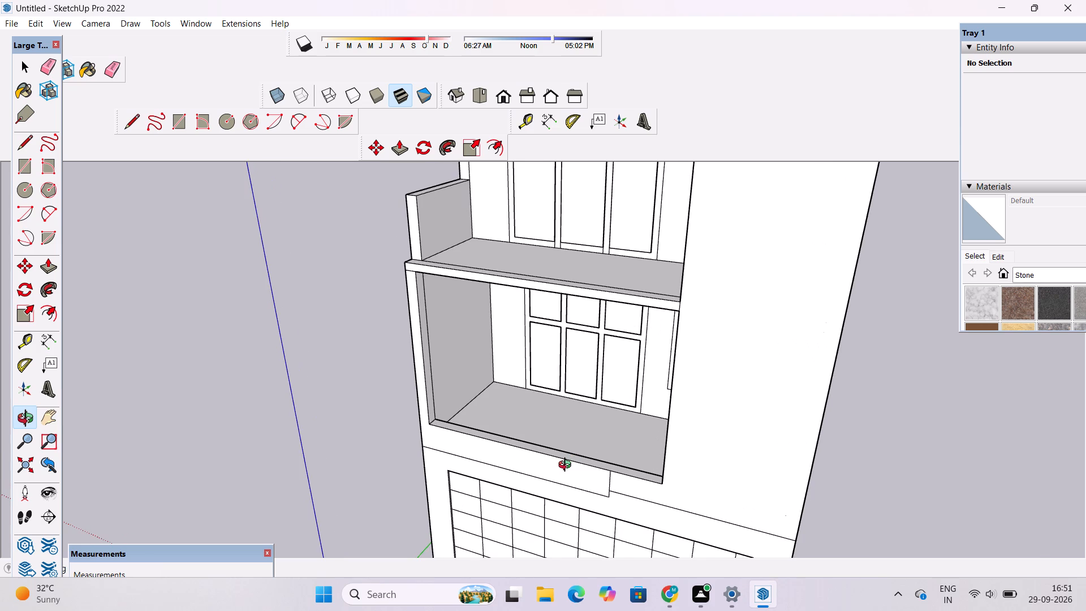
scroll(567, 466, "down", 2)
scroll(565, 471, "up", 2)
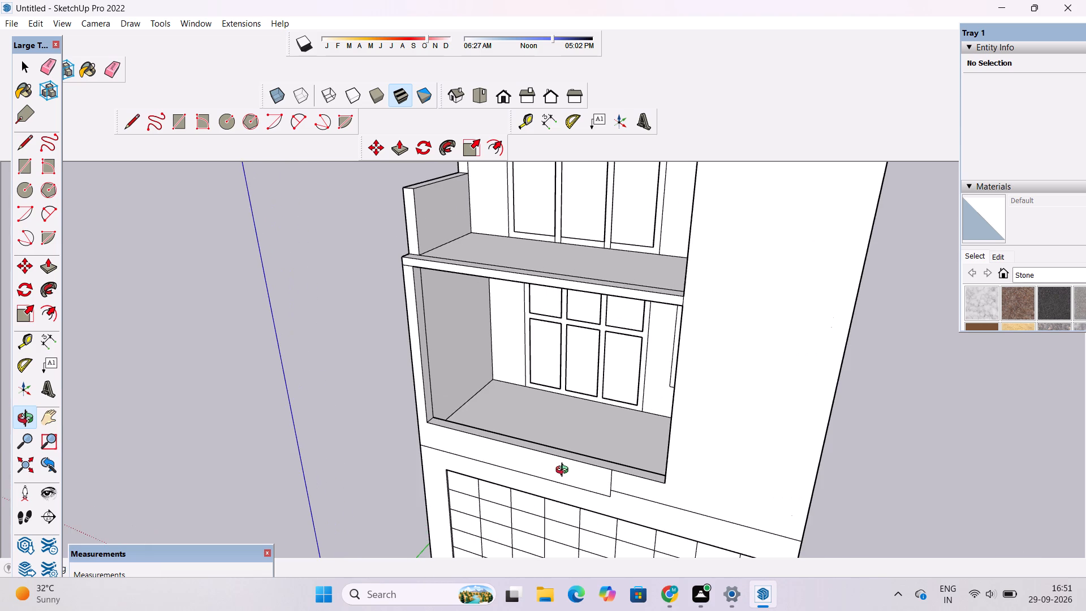
scroll(564, 471, "down", 10)
left_click_drag(518, 458, 747, 416)
left_click_drag(670, 428, 556, 447)
left_click_drag(546, 448, 596, 475, "shift")
left_click_drag(596, 475, 541, 470)
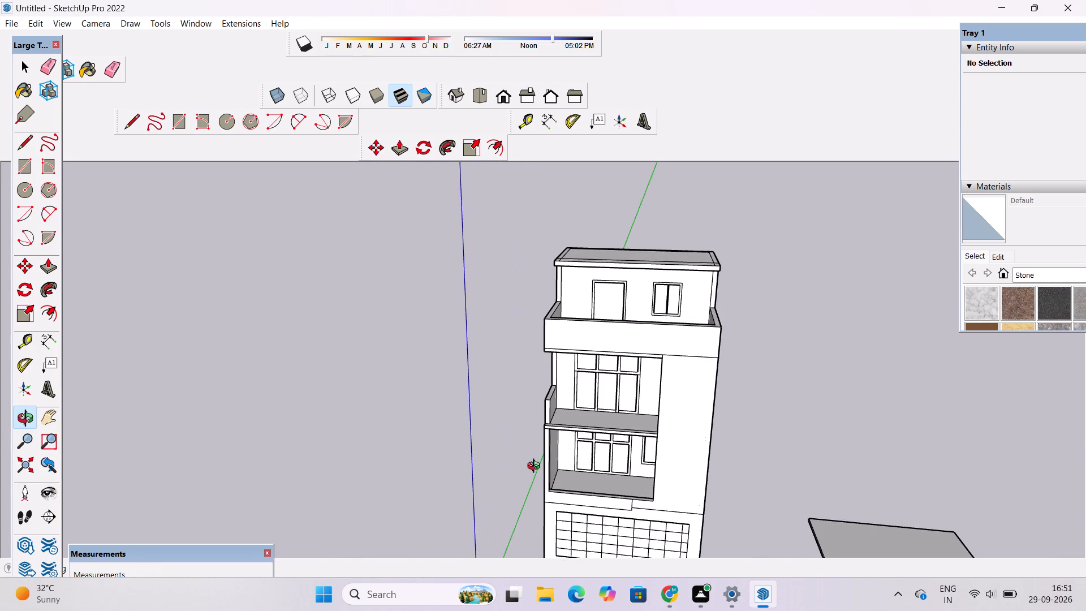
scroll(532, 467, "up", 3)
scroll(532, 467, "down", 3)
scroll(594, 515, "up", 3)
left_click_drag(546, 504, 632, 504)
left_click_drag(632, 504, 540, 505)
scroll(524, 488, "up", 4)
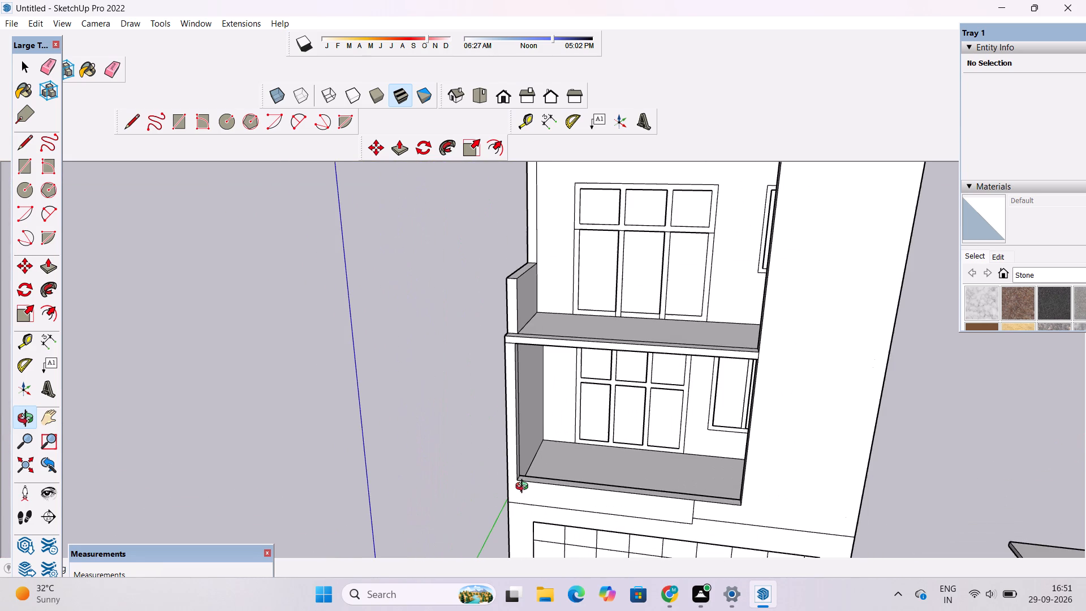
scroll(558, 477, "down", 4)
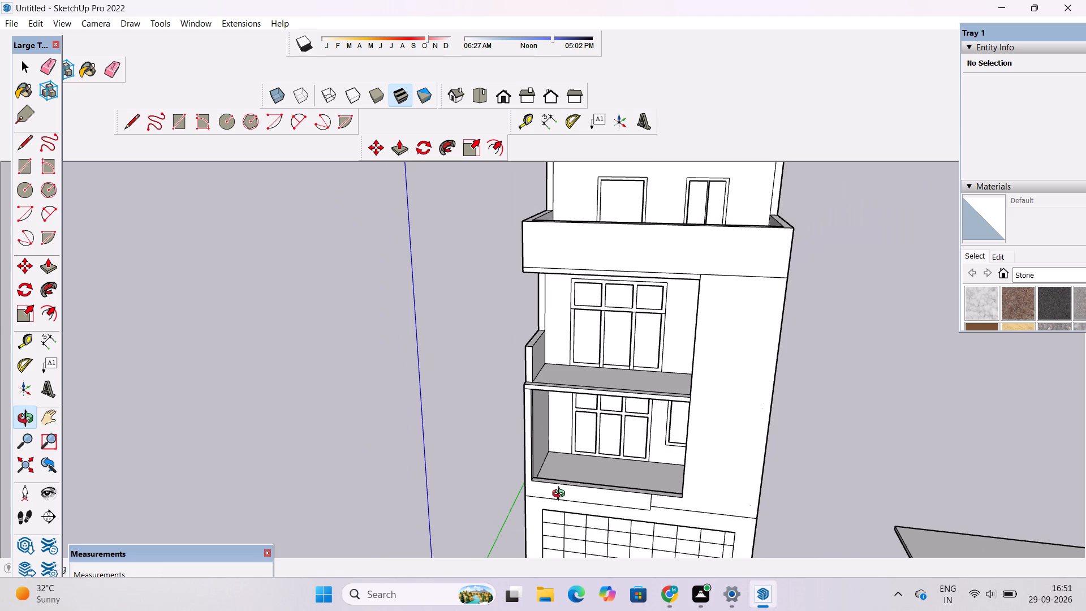
left_click_drag(561, 496, 621, 506)
left_click_drag(634, 503, 559, 510, "shift")
scroll(572, 487, "up", 3)
left_click_drag(573, 491, 524, 431)
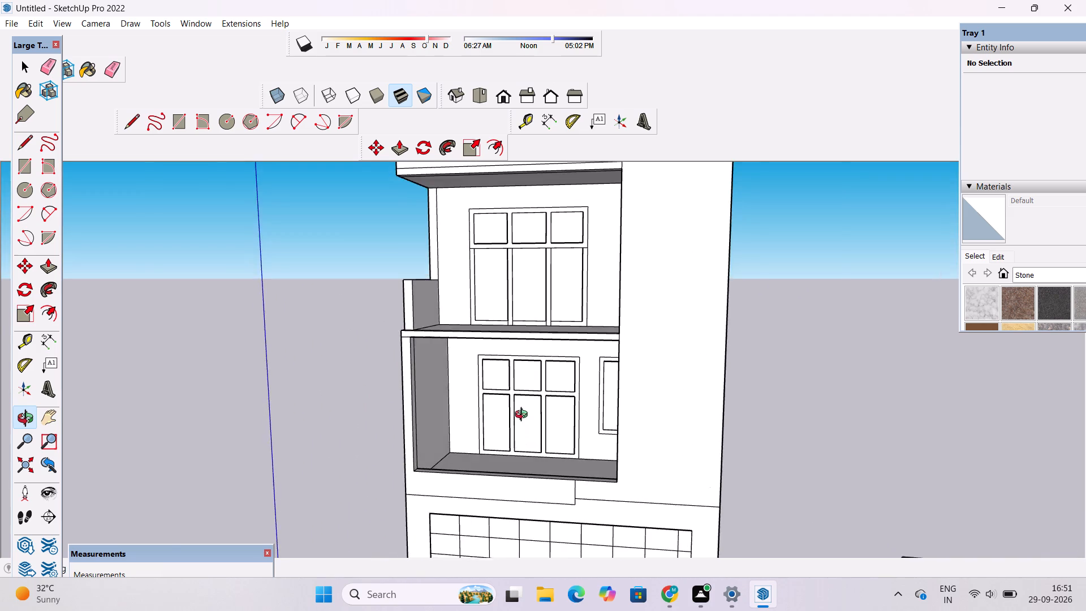
scroll(523, 415, "up", 3)
left_click_drag(539, 453, 551, 385)
scroll(553, 368, "down", 4)
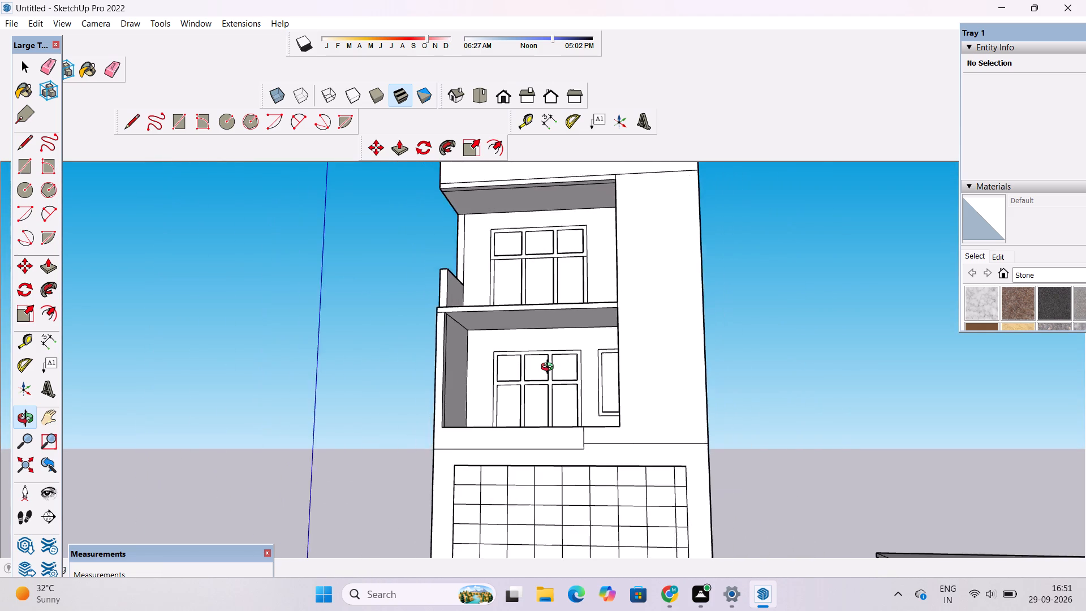
scroll(550, 368, "down", 4)
left_click_drag(556, 389, 576, 461)
left_click_drag(576, 462, 594, 444, "shift")
scroll(566, 406, "up", 3)
left_click_drag(580, 429, 598, 465)
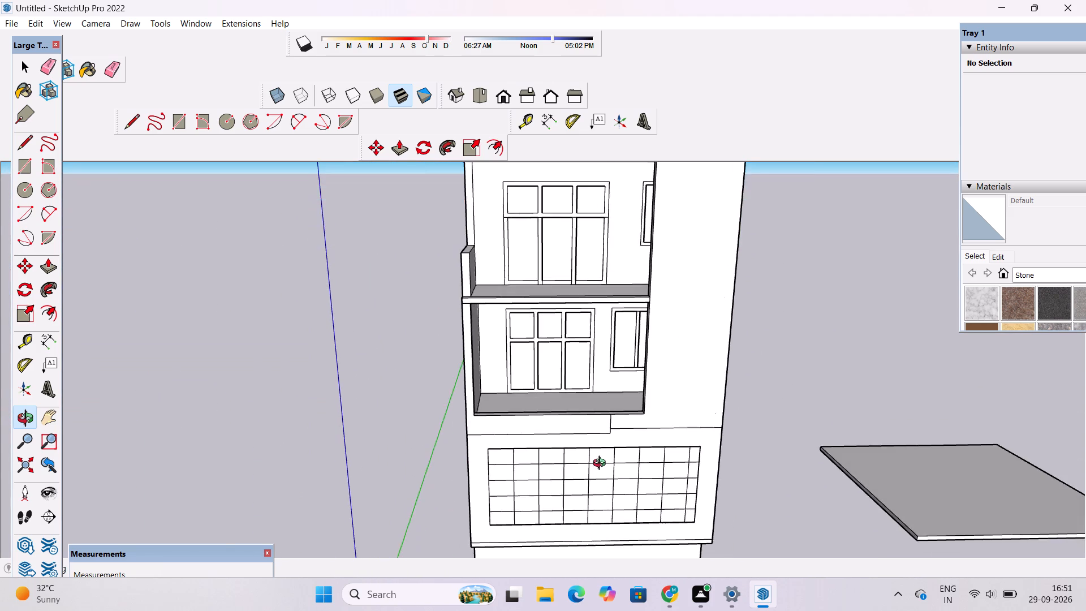
scroll(602, 446, "up", 8)
left_click_drag(605, 428, 598, 437, "shift")
scroll(590, 437, "up", 1)
Erase both vertical segments below the lower balcony, from the opening down through the 1' step between the horizontal lines.
key("e")
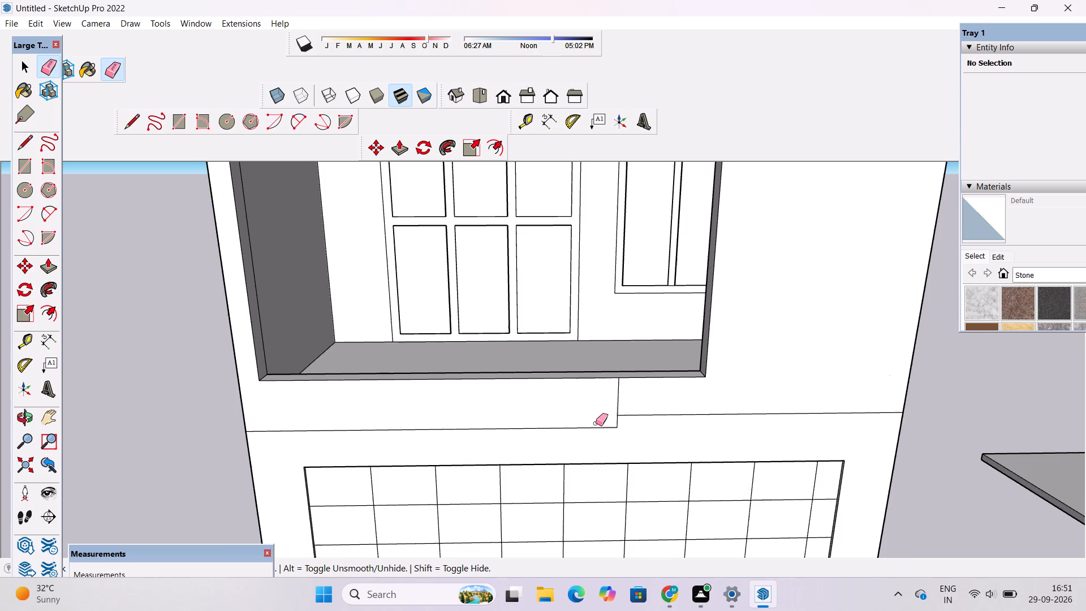
scroll(596, 423, "up", 2)
left_click_drag(631, 397, 623, 401)
scroll(623, 425, "up", 7)
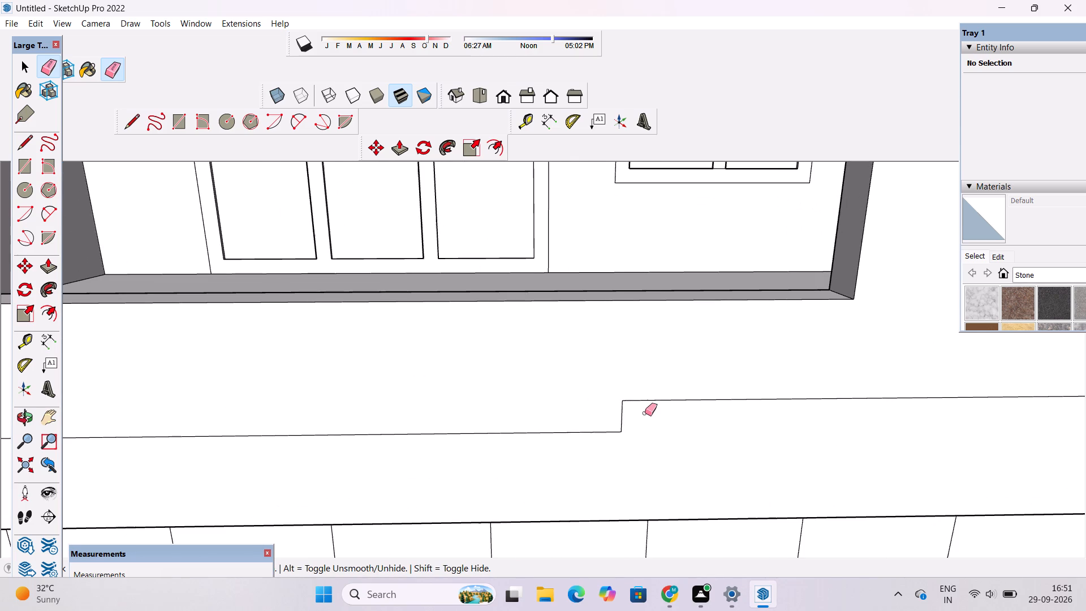
left_click_drag(640, 413, 607, 425)
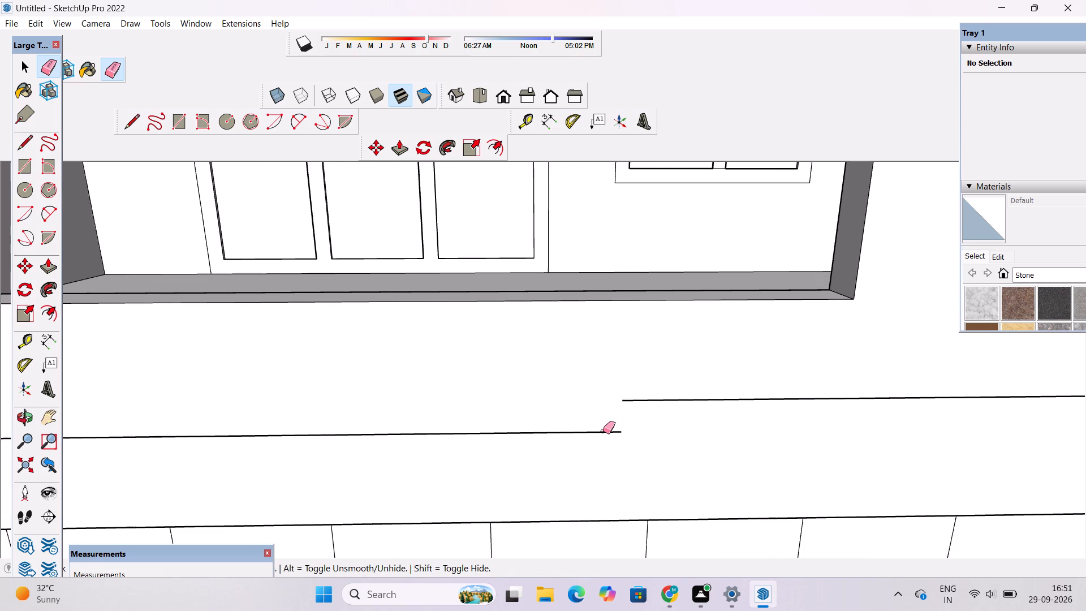
Undo the erasure of the two vertical segments below the lower balcony, between the opening and the stepped horizontal lines.
key("l")
scroll(565, 429, "down", 7)
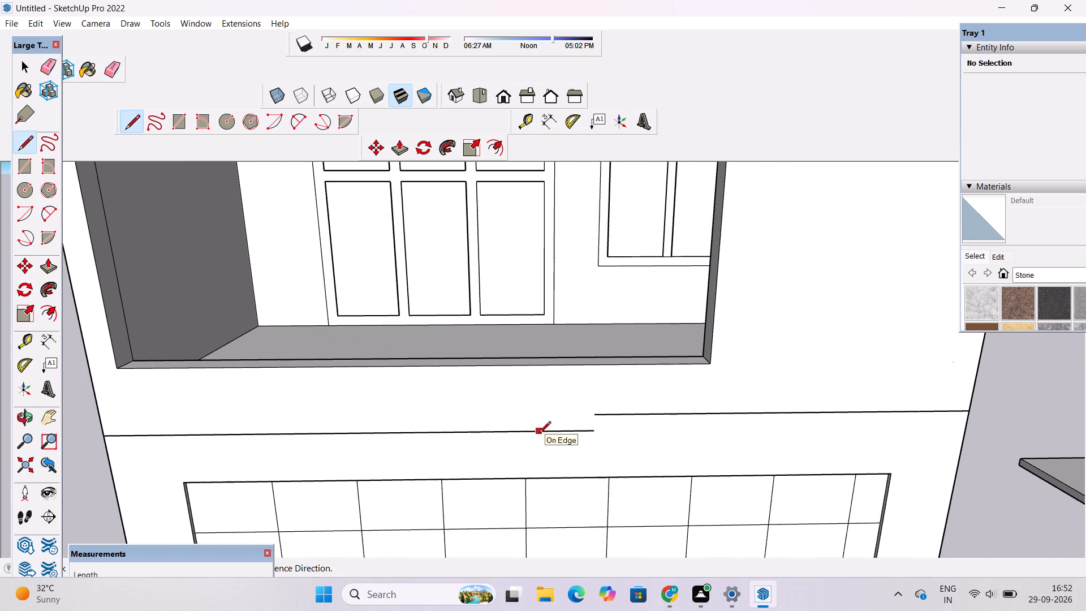
scroll(542, 433, "down", 8)
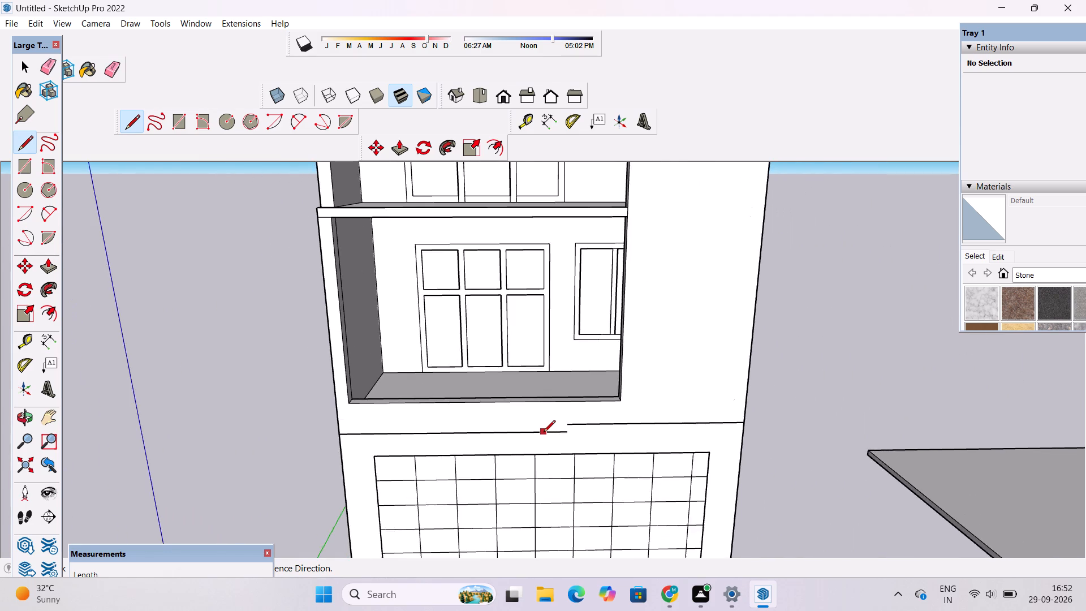
scroll(544, 433, "down", 3)
scroll(555, 433, "up", 4)
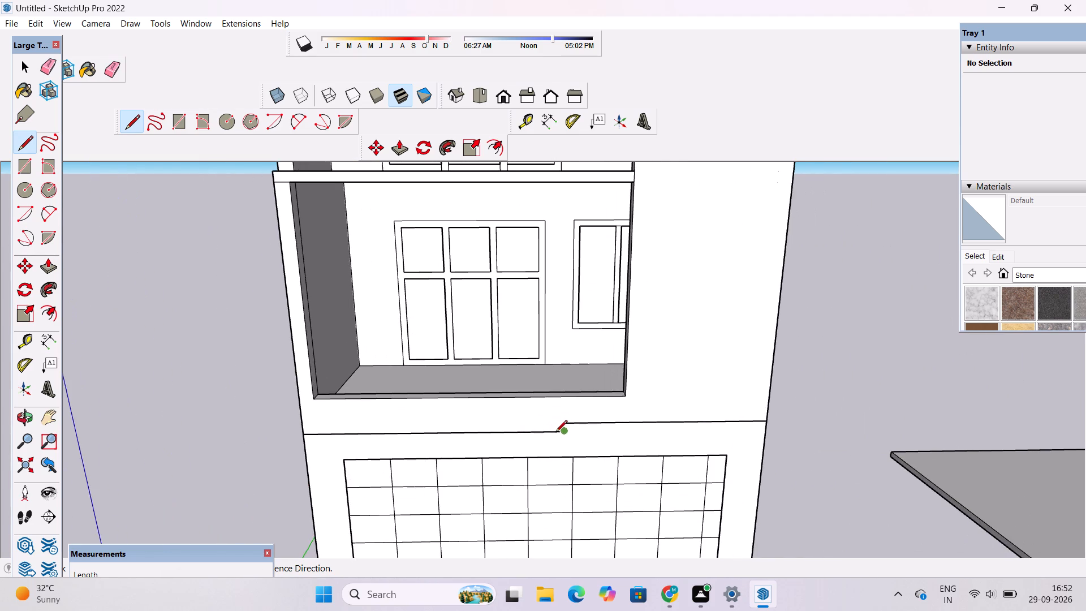
key("ctrl+y")
key("ctrl+y")
key("ctrl+z")
key("ctrl+z")
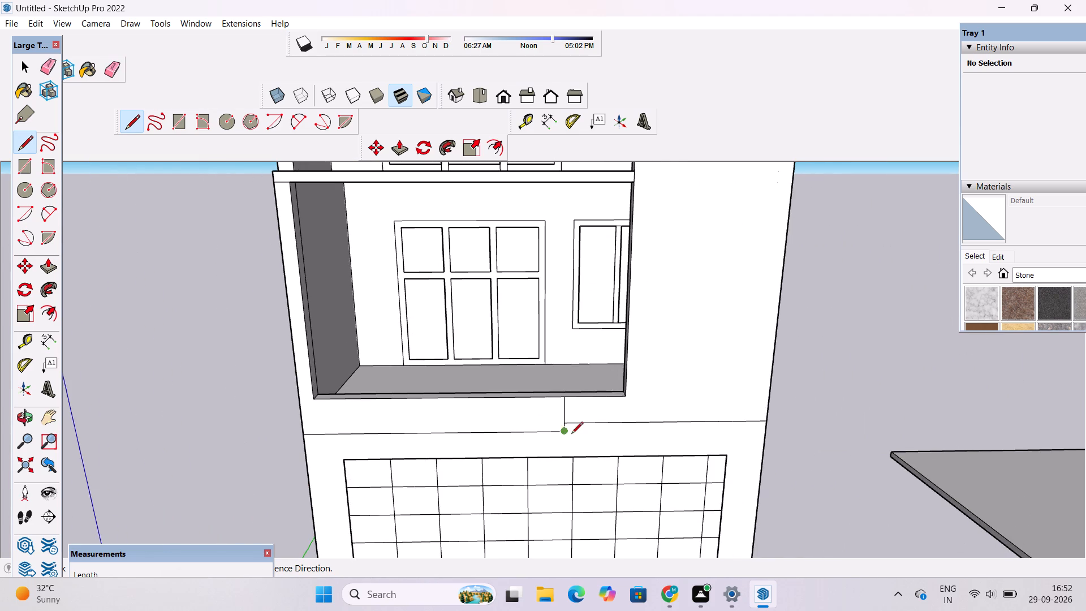
key("space")
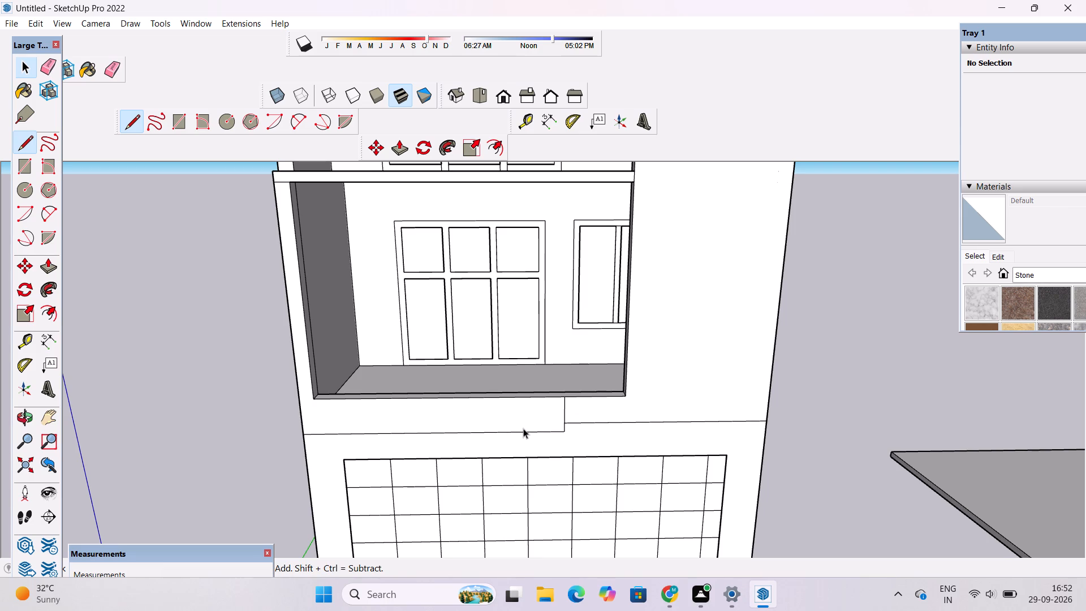
Draw a vertical line from the lower balcony opening's bottom corner beside the solid wall strip down to the horizontal line below.
scroll(578, 431, "down", 4)
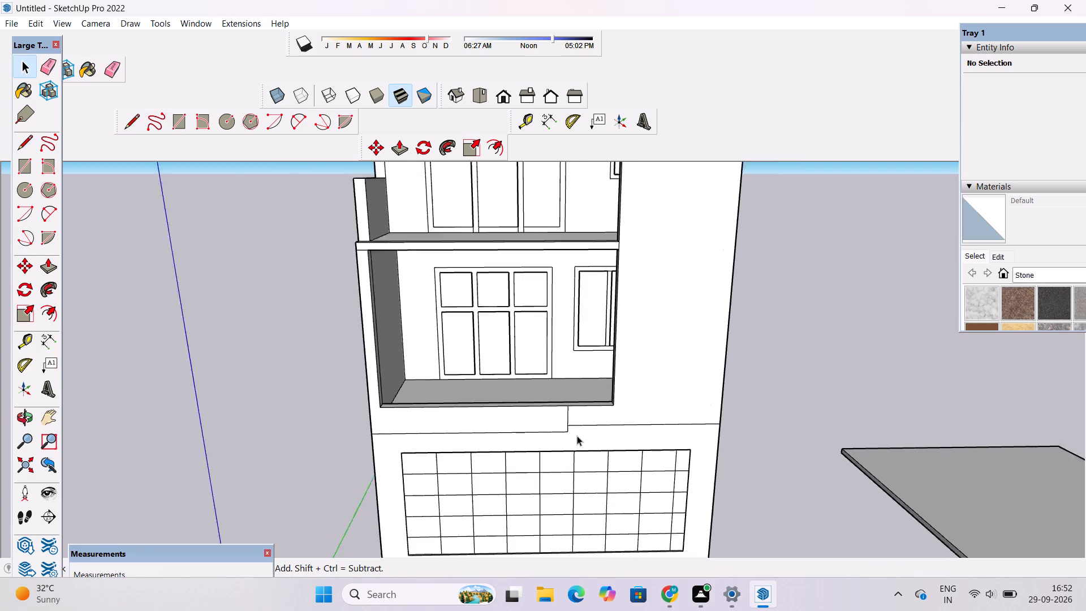
scroll(577, 436, "down", 1)
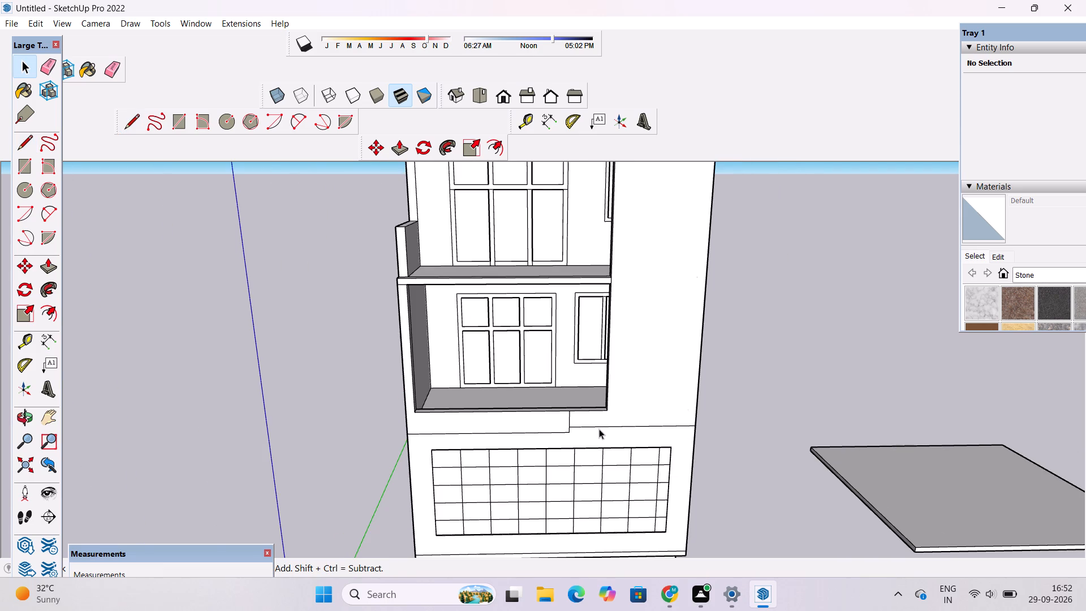
scroll(604, 438, "down", 3)
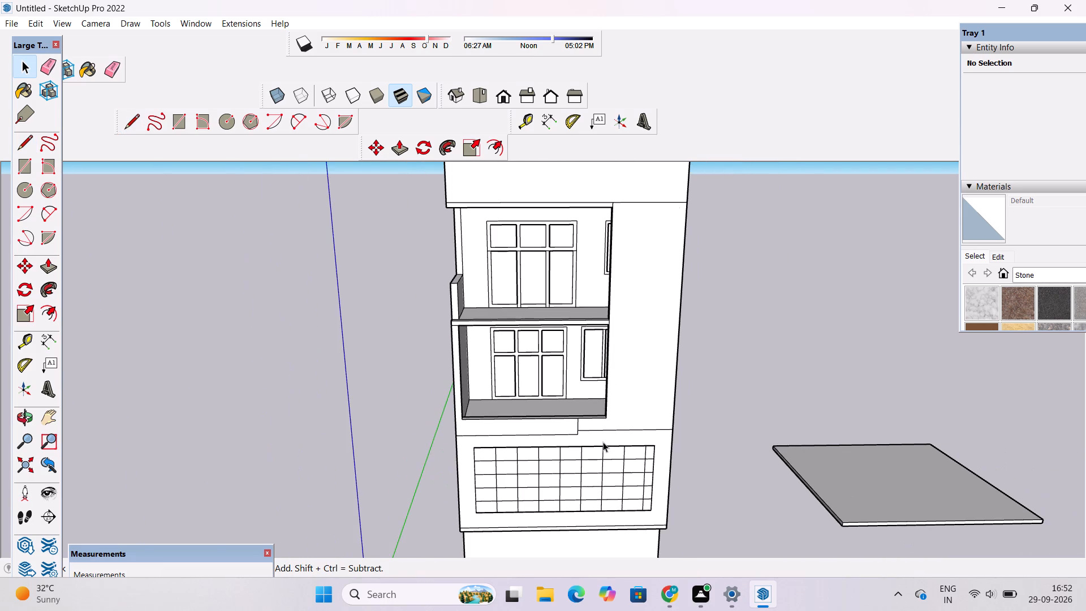
type("of")
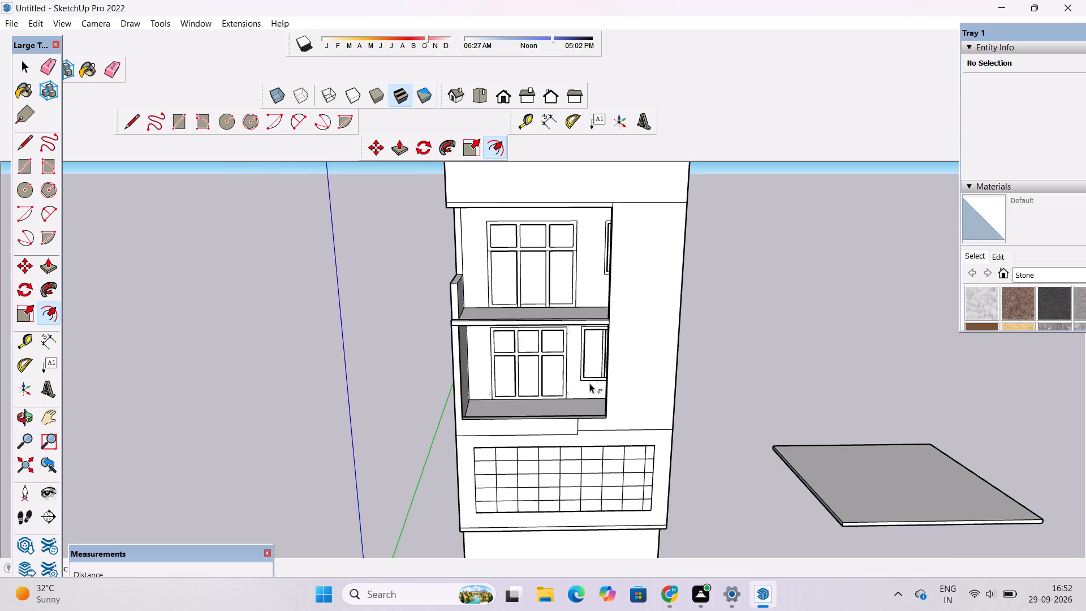
key("space")
key("o")
scroll(564, 388, "down", 1)
left_click_drag(571, 393, 571, 394, "shift")
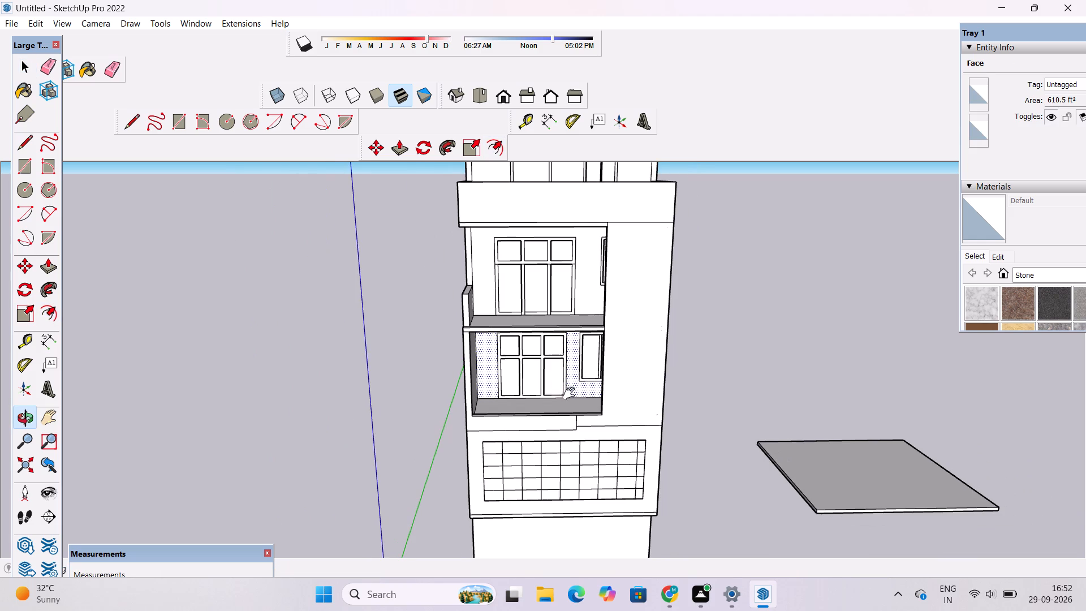
left_click_drag(571, 394, 567, 416, "shift")
left_click_drag(582, 435, 580, 412)
scroll(592, 412, "up", 2)
left_click_drag(606, 408, 566, 406, "shift")
scroll(547, 412, "up", 4)
left_click_drag(566, 448, 504, 387)
left_click_drag(490, 412, 528, 411)
left_click_drag(528, 411, 508, 432)
left_click_drag(505, 439, 496, 418, "shift")
key("space")
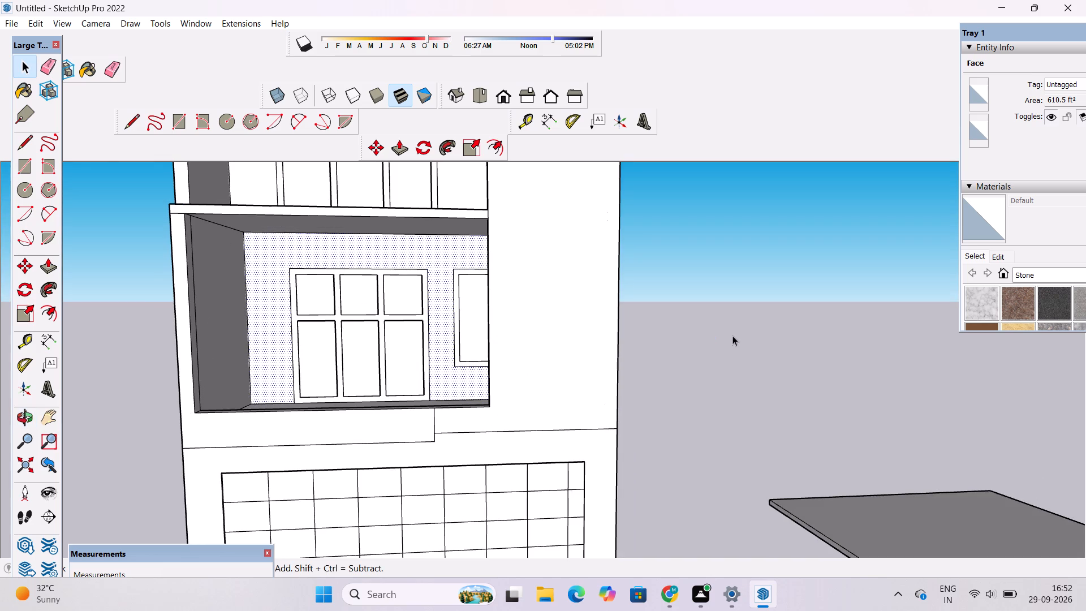
left_click(732, 335)
scroll(663, 374, "up", 1)
key("l")
scroll(466, 429, "up", 3)
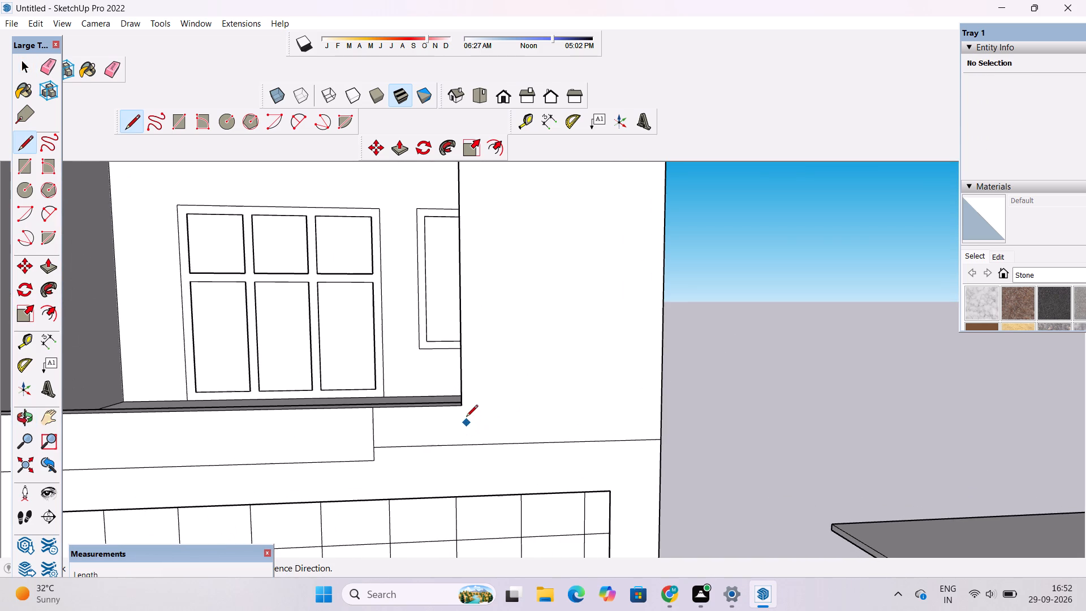
left_click(462, 407)
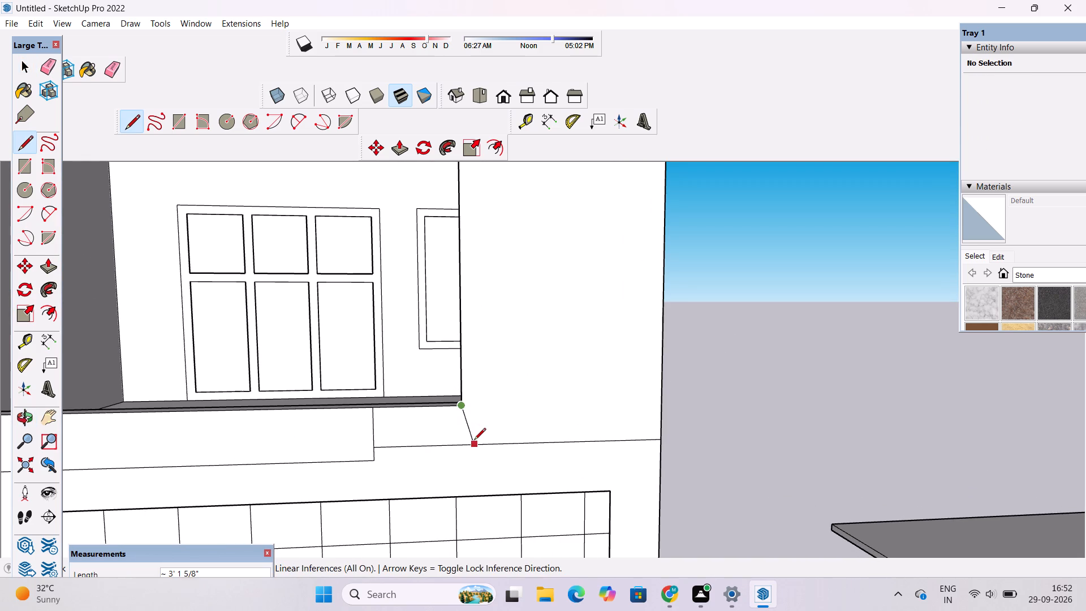
left_click(465, 448)
key("space")
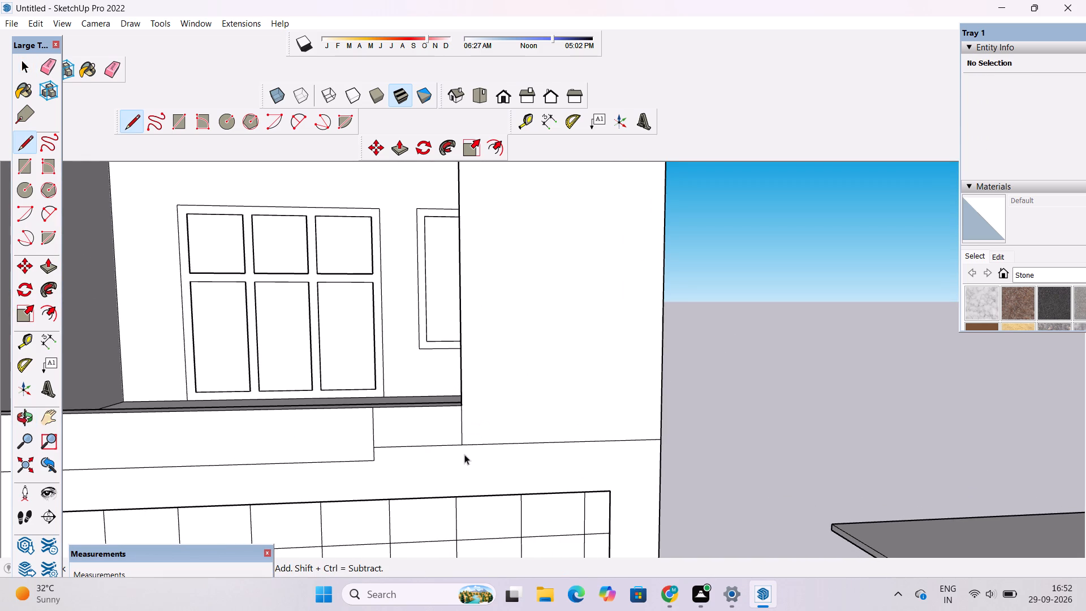
Offset the outline of the tall wall strip beside the balconies inward by about 3' 6".
scroll(415, 485, "down", 14)
scroll(444, 304, "up", 2)
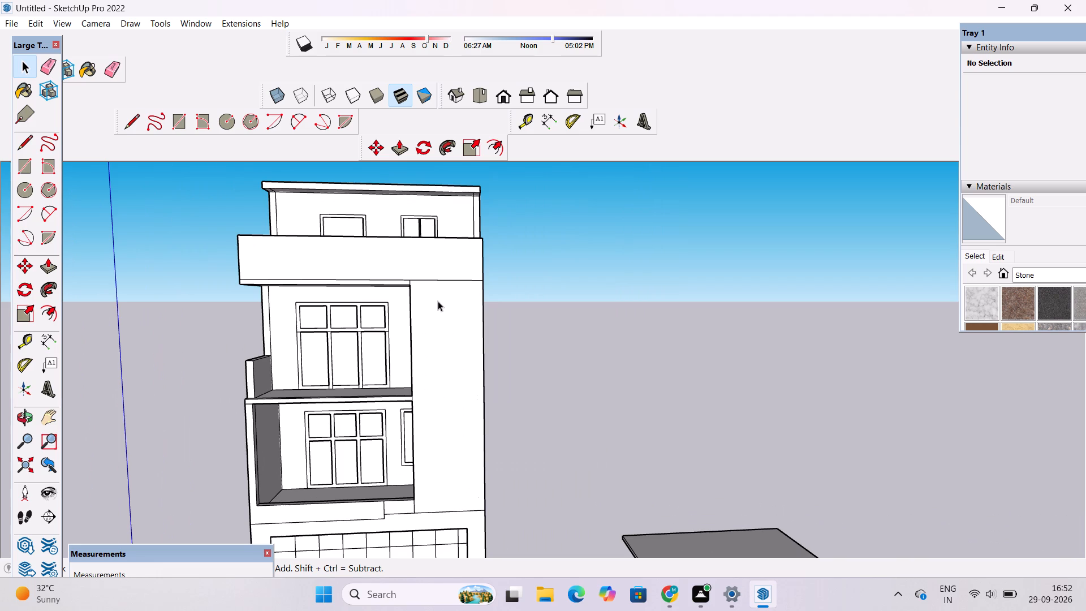
scroll(443, 298, "up", 1)
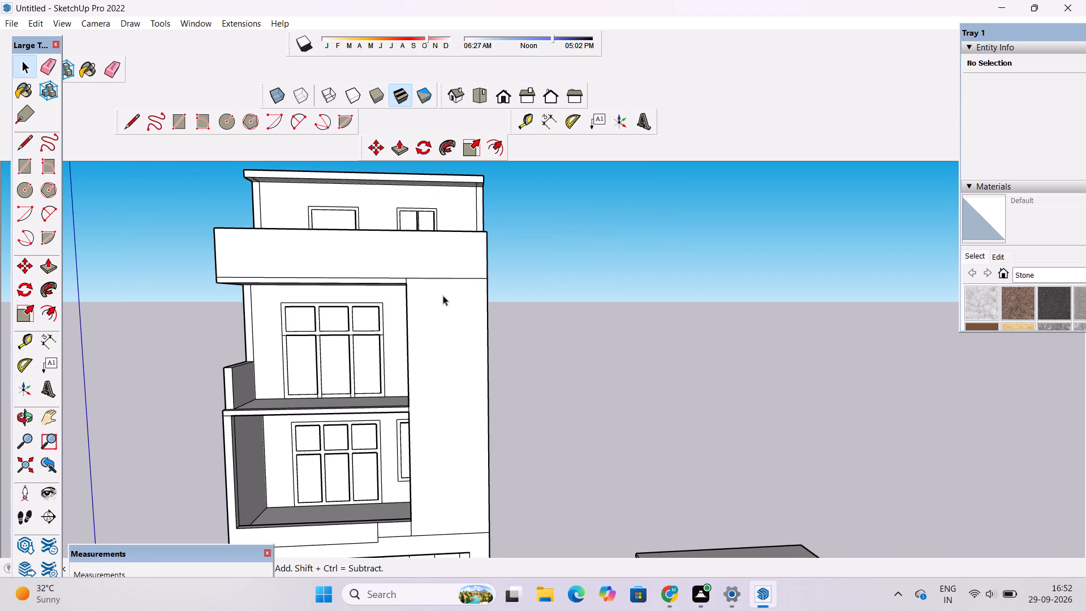
type("of")
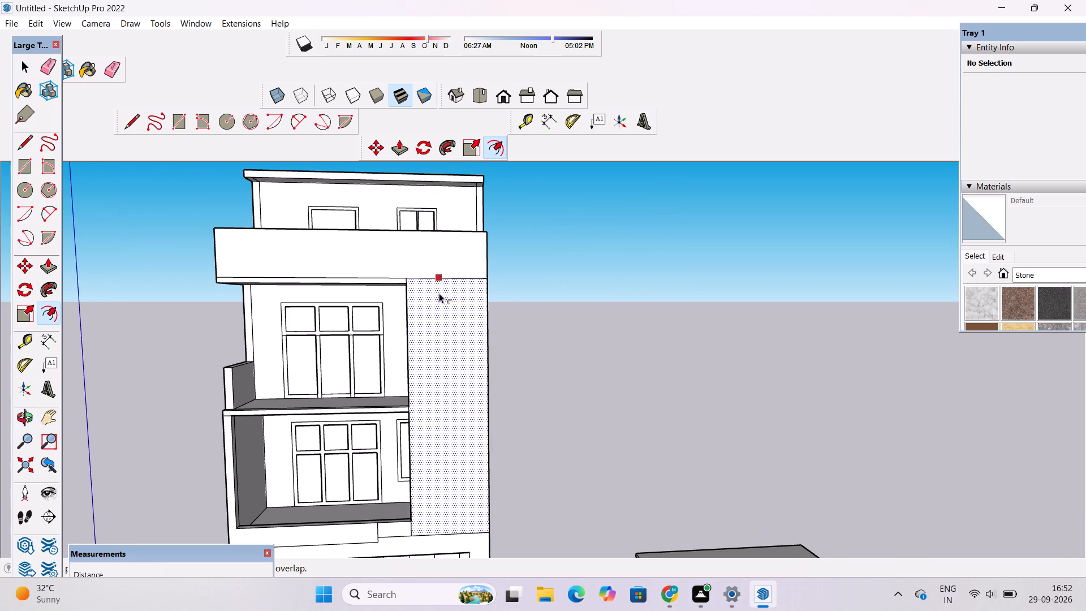
left_click(439, 293)
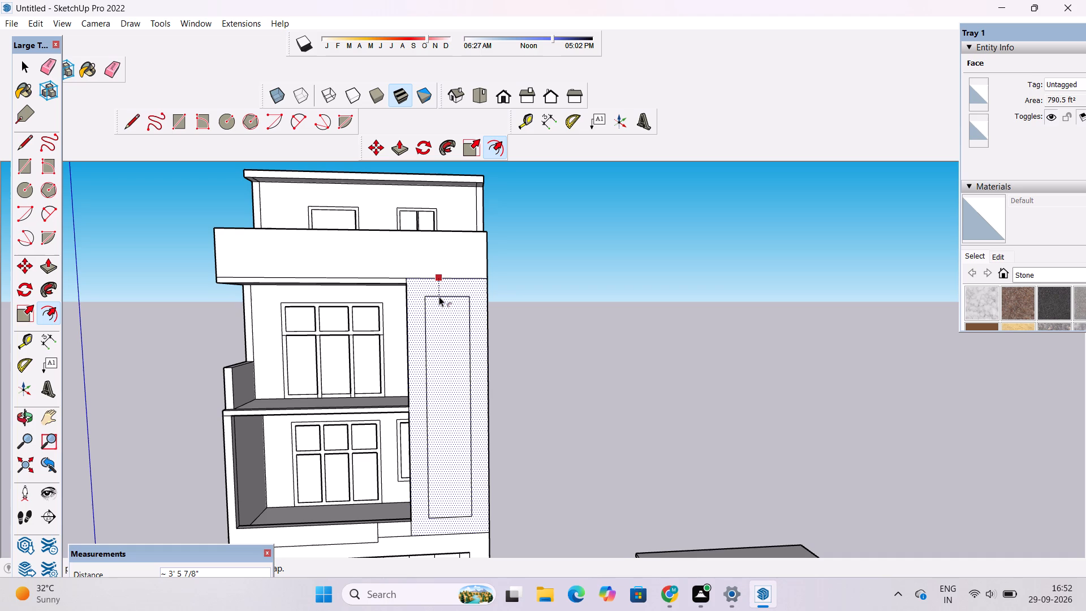
left_click(439, 296)
key("space")
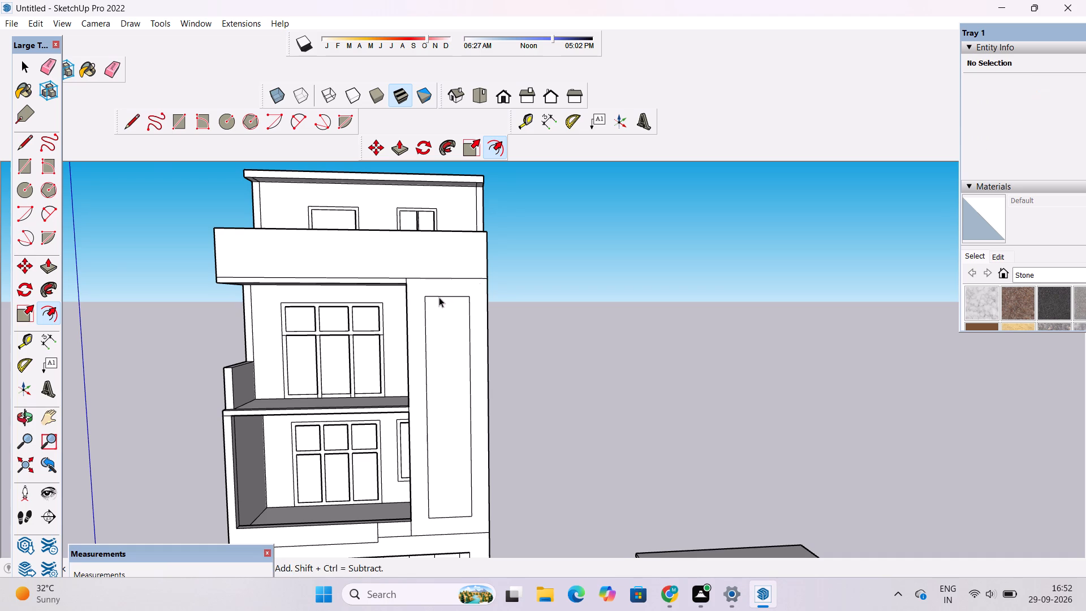
Examine the inset rectangle on the tall wall strip and the adjoining balconies from the front, the side and above.
type("o")
scroll(440, 298, "down", 1)
left_click_drag(439, 302, 432, 302)
left_click_drag(427, 302, 442, 300, "shift")
left_click_drag(443, 300, 436, 303)
left_click(427, 303, "shift")
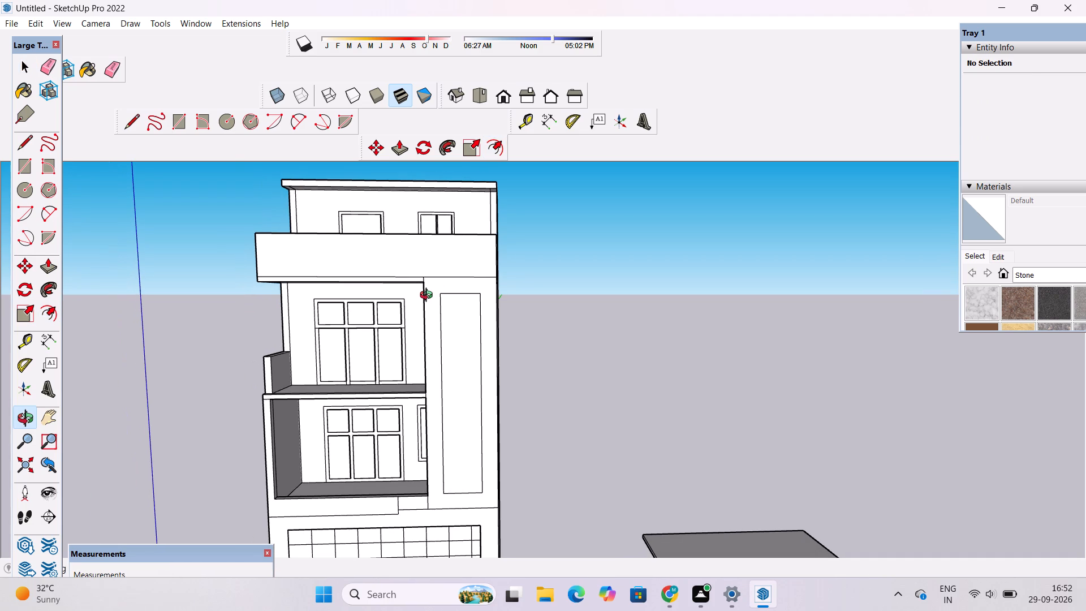
scroll(429, 296, "down", 4)
scroll(437, 322, "up", 1)
left_click_drag(442, 363, 461, 334, "shift")
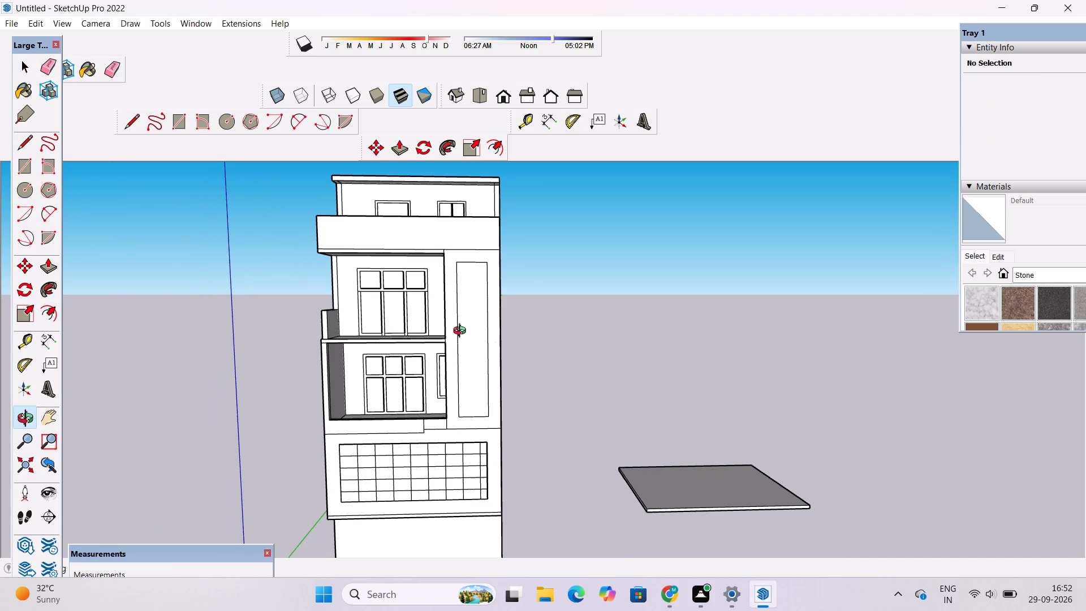
scroll(455, 322, "up", 2)
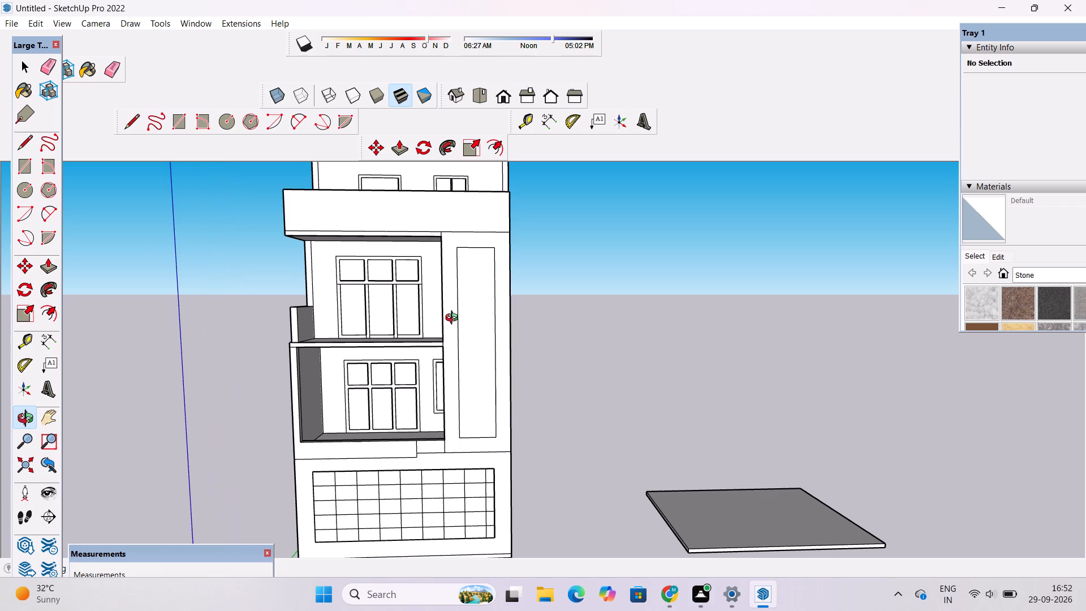
scroll(454, 319, "up", 3)
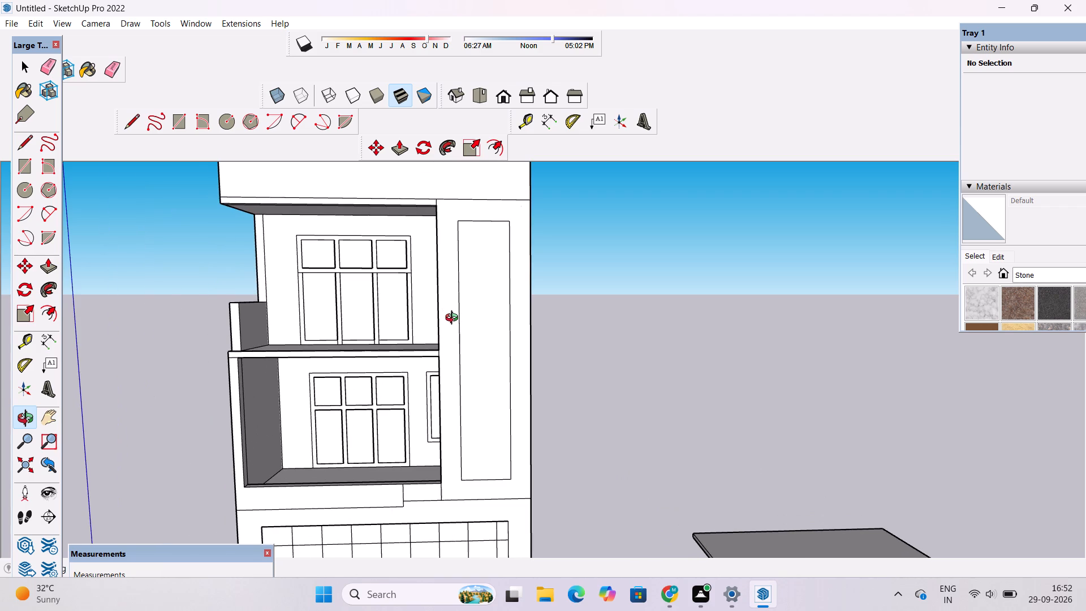
scroll(454, 319, "up", 1)
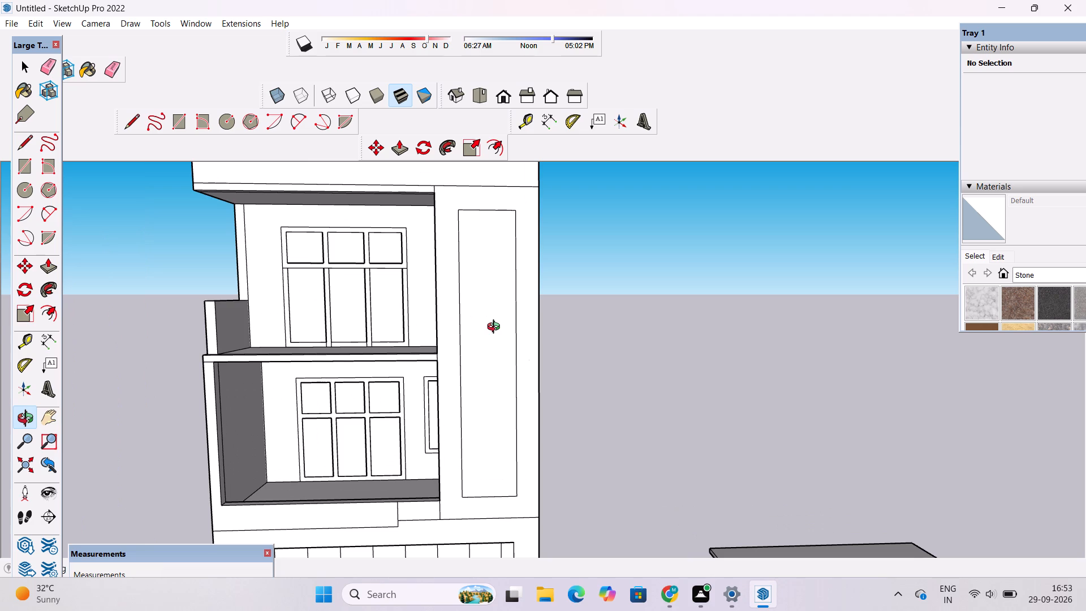
scroll(506, 307, "up", 1)
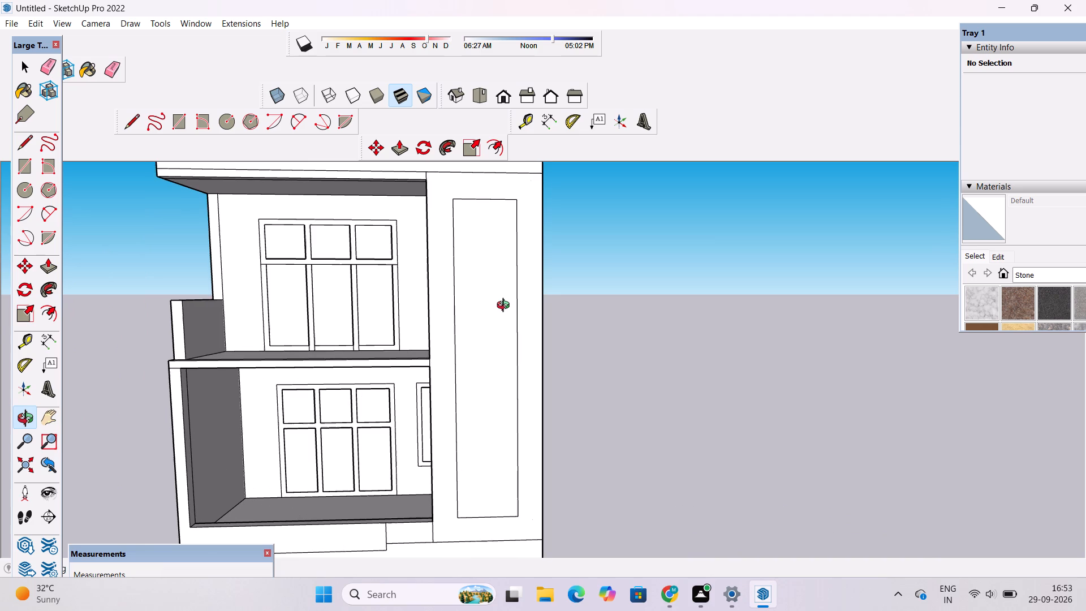
scroll(506, 307, "down", 4)
scroll(503, 307, "up", 3)
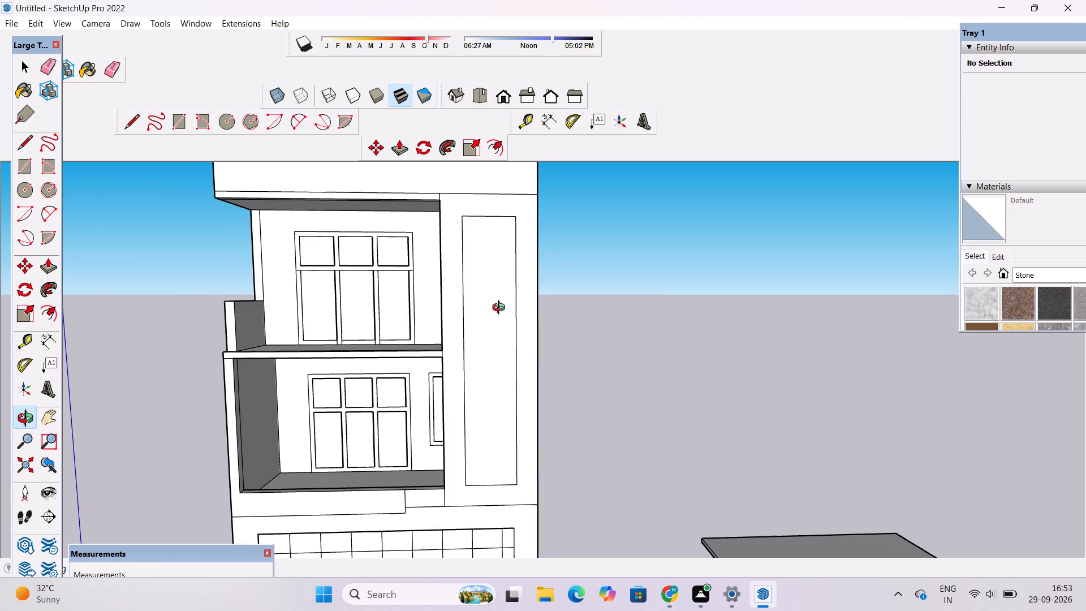
left_click_drag(485, 315, 515, 332)
left_click_drag(514, 335, 477, 354, "shift")
scroll(449, 303, "up", 3)
left_click_drag(449, 302, 549, 309)
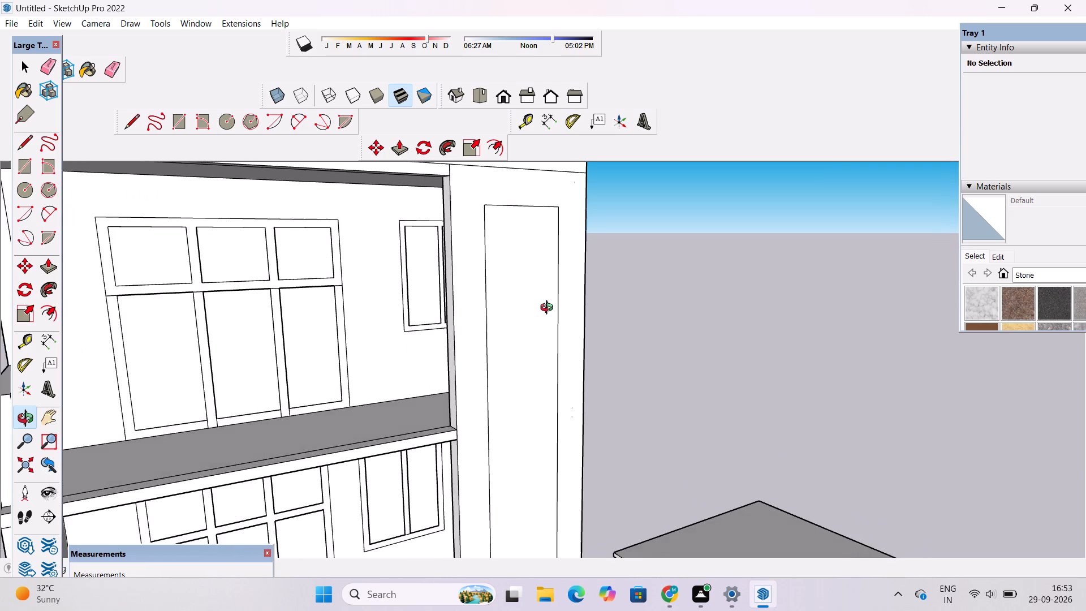
scroll(528, 297, "down", 5)
left_click_drag(485, 284, 593, 268)
scroll(602, 264, "up", 3)
left_click_drag(592, 269, 504, 286)
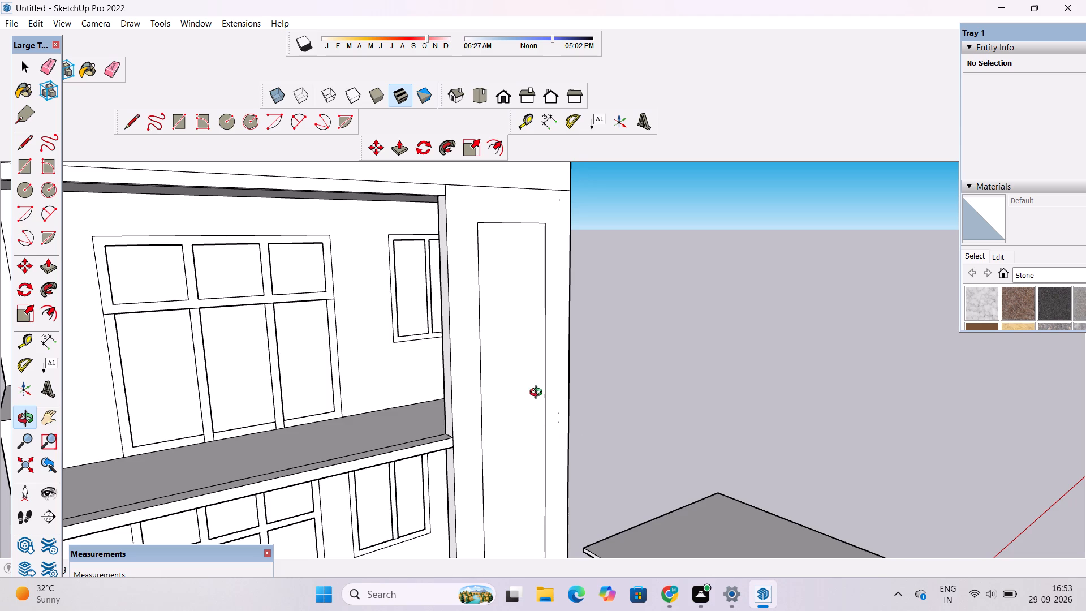
scroll(540, 394, "down", 4)
left_click_drag(520, 429, 513, 391, "shift")
left_click_drag(512, 380, 456, 398)
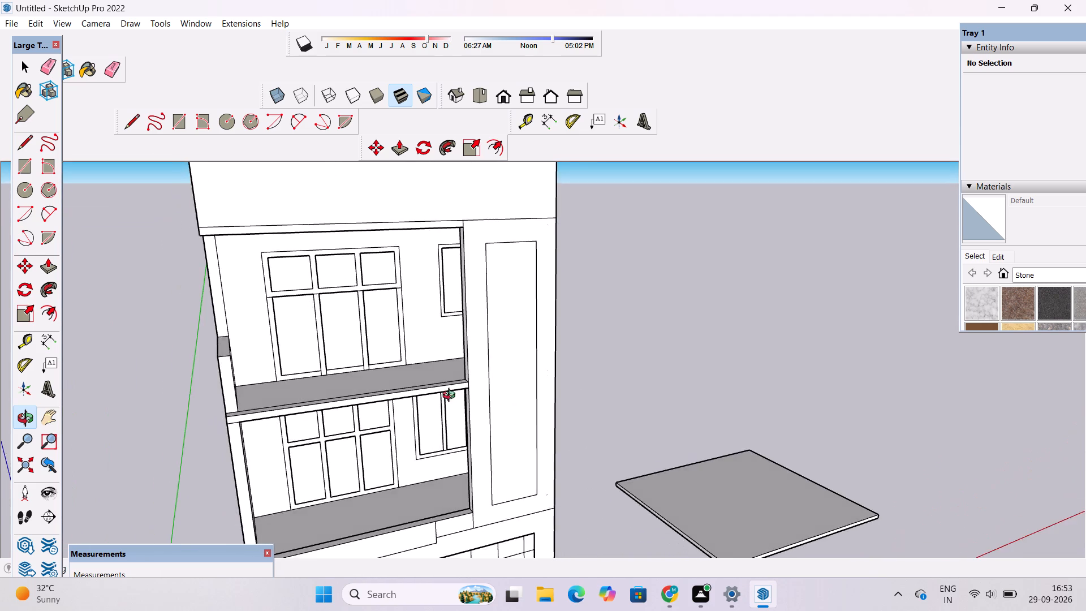
Offset the inset rectangle on the tall wall strip inward to form a narrow frame around the panel.
scroll(484, 324, "up", 4)
left_click_drag(486, 323, 439, 414, "shift")
scroll(455, 338, "up", 5)
left_click_drag(494, 335, 438, 357)
left_click_drag(436, 356, 433, 335, "shift")
left_click_drag(447, 351, 418, 351)
left_click_drag(415, 337, 439, 322, "shift")
left_click(439, 323)
type("of")
left_click(464, 246)
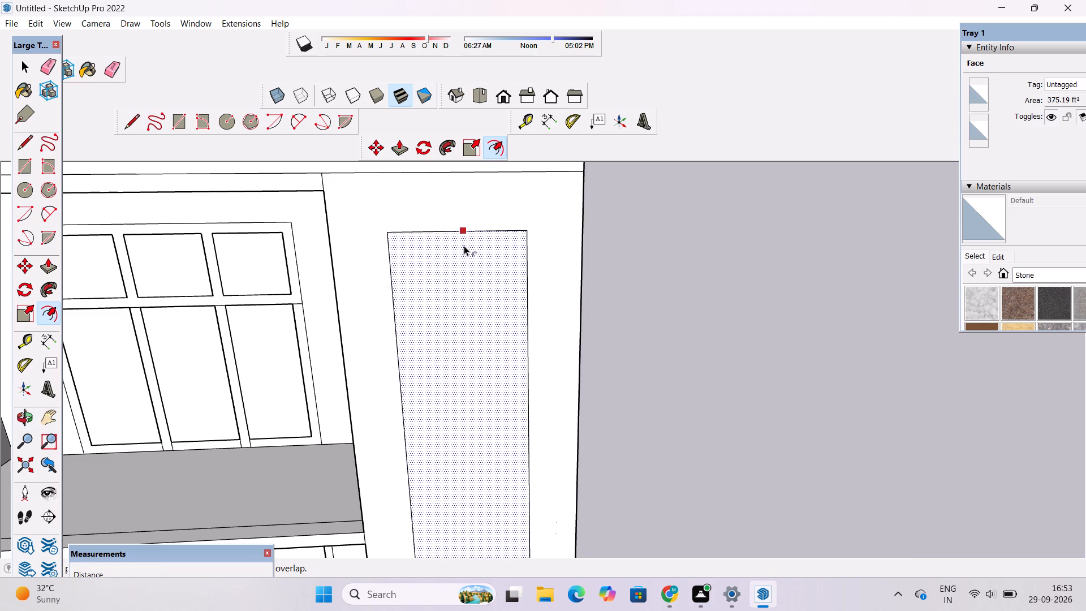
scroll(463, 243, "up", 3)
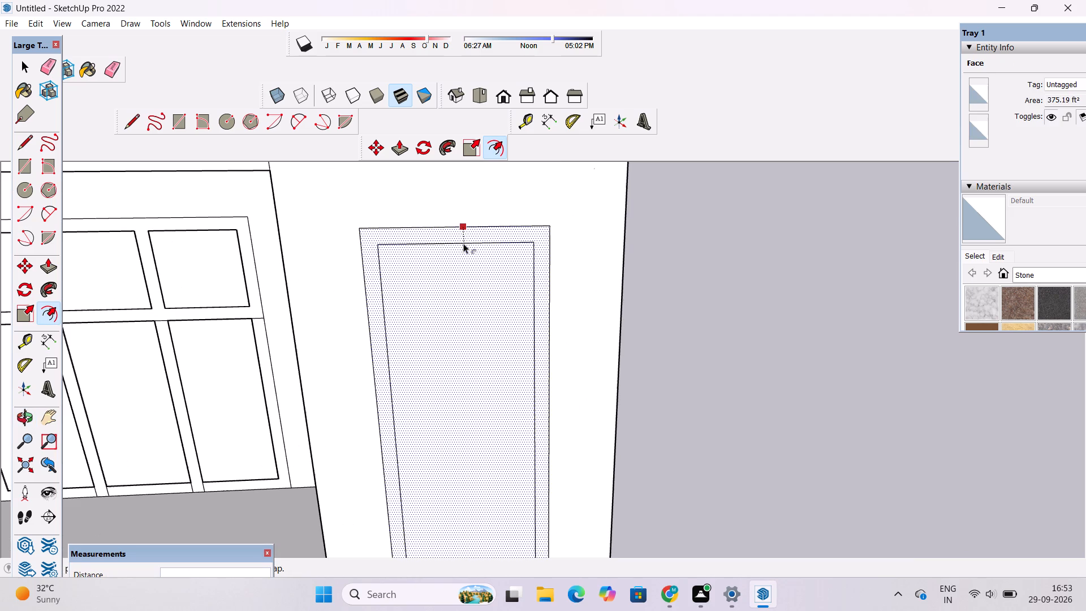
left_click(467, 236)
scroll(474, 221, "down", 3)
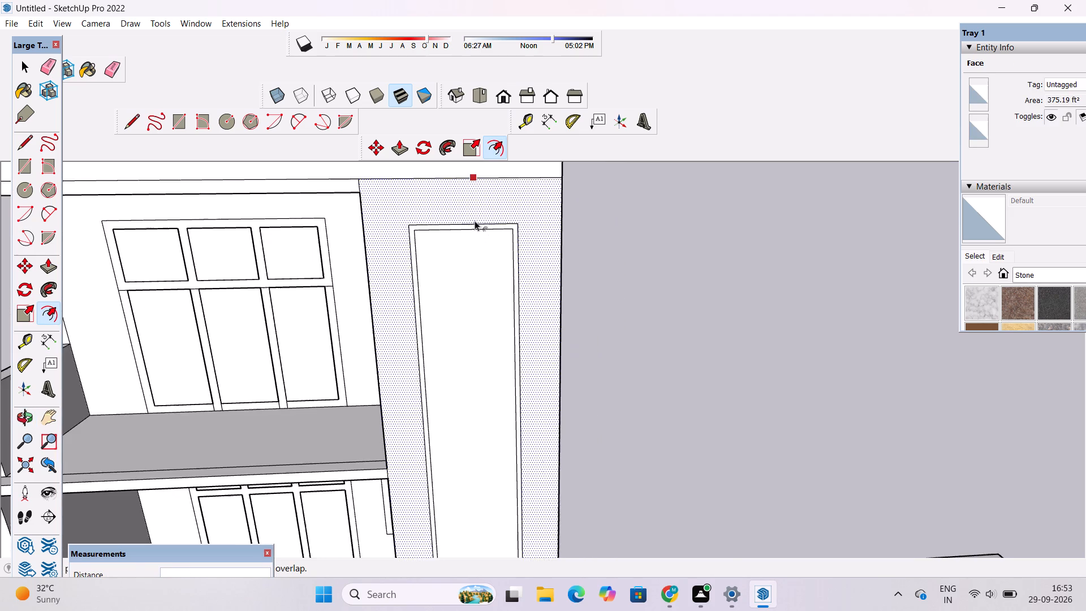
scroll(475, 221, "down", 8)
key("space")
left_click(559, 263)
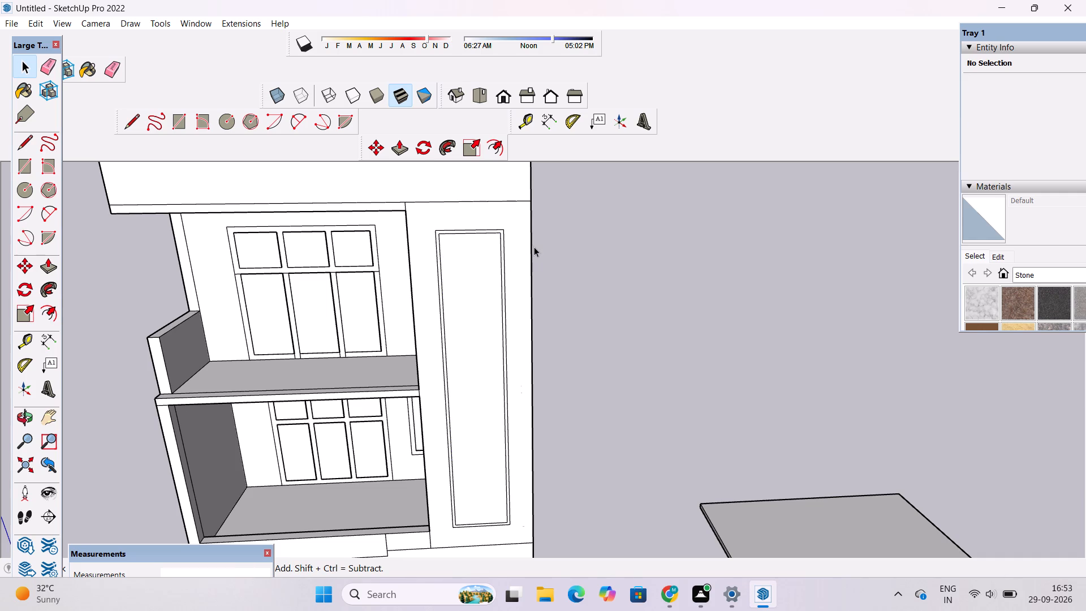
Push/Pull the narrow frame around the tall wall strip's panel by 2".
key("p")
scroll(489, 239, "up", 10)
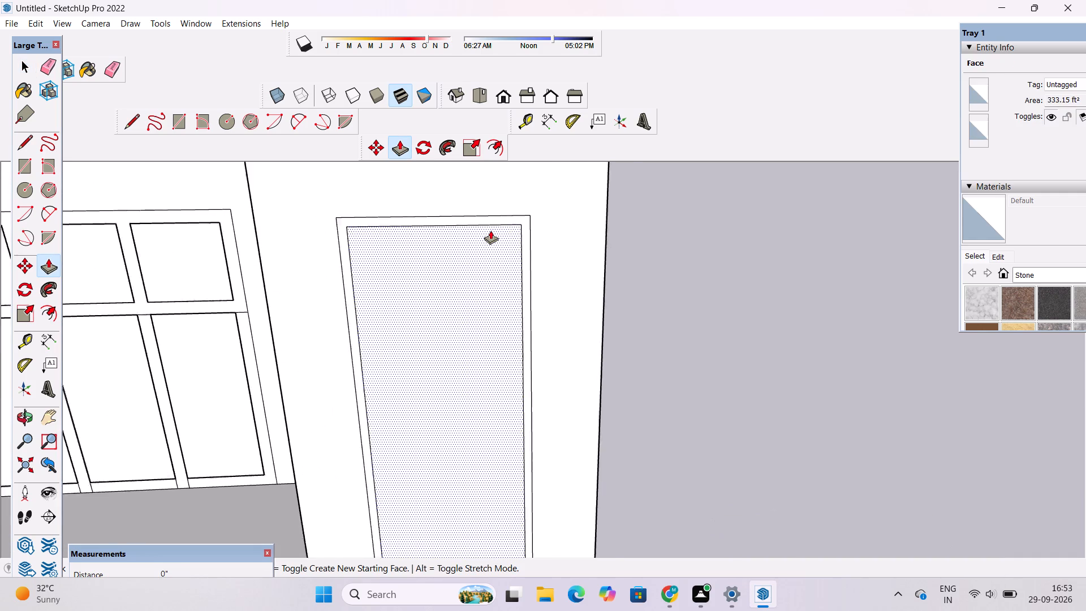
scroll(490, 230, "up", 2)
left_click(506, 220)
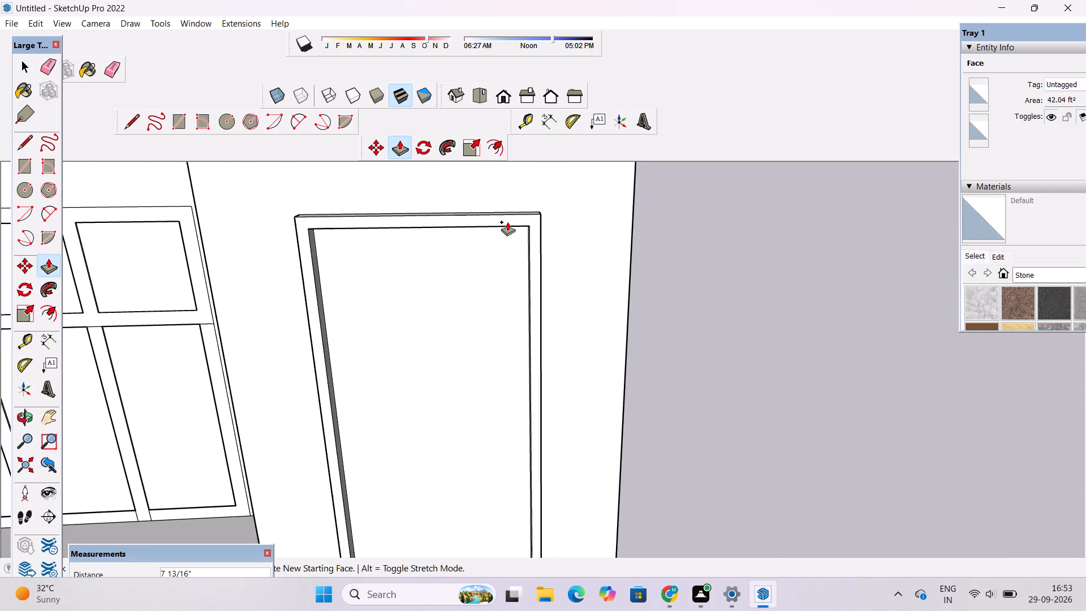
type("2\"")
key("Return")
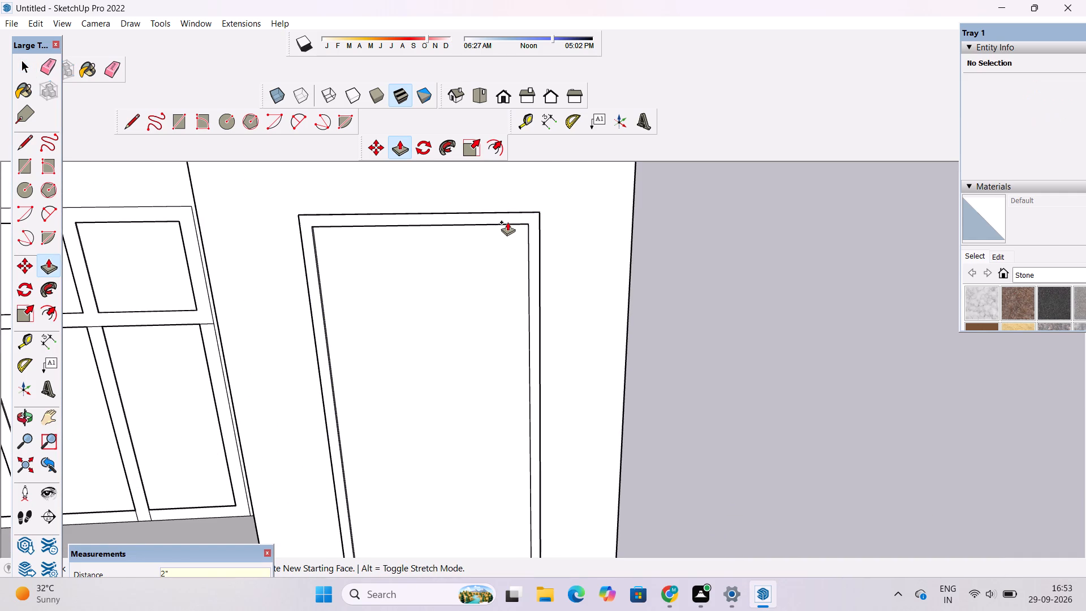
Examine the raised frame on the tall wall strip from the front, the side and above.
key("o")
scroll(676, 507, "down", 6)
left_click_drag(651, 442, 315, 405)
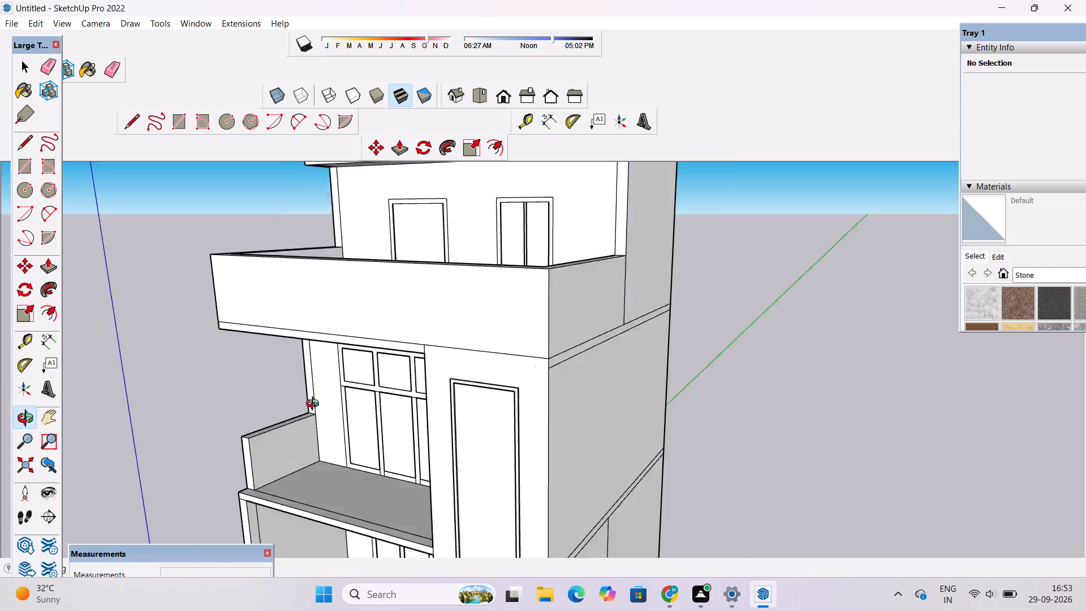
left_click_drag(315, 405, 257, 416)
scroll(354, 361, "up", 8)
left_click_drag(336, 406, 365, 410)
scroll(393, 403, "down", 12)
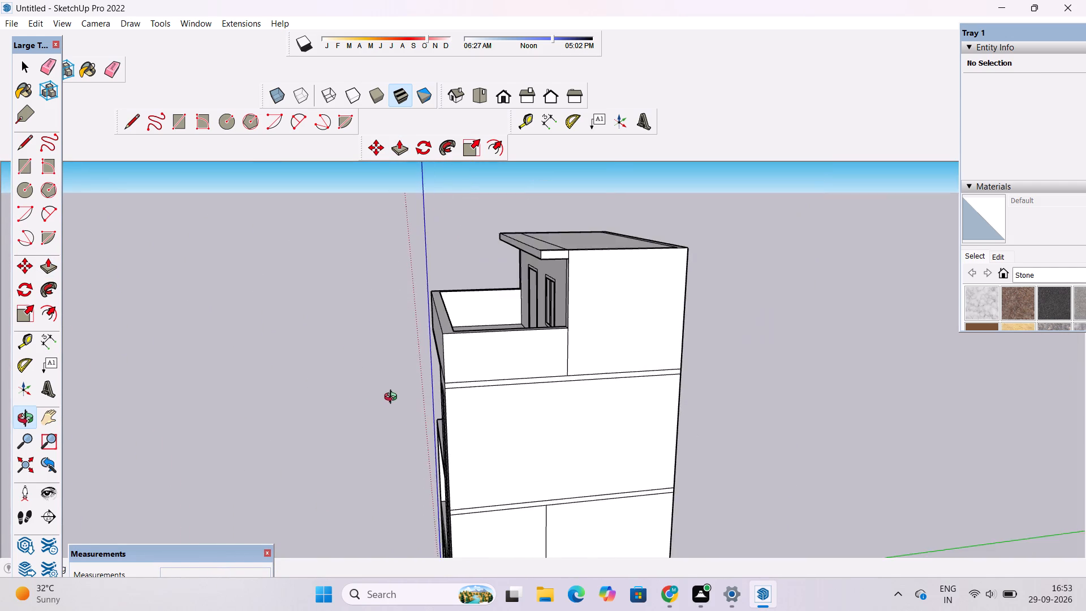
left_click_drag(385, 400, 546, 375)
left_click_drag(546, 377, 491, 333, "shift")
scroll(465, 368, "up", 2)
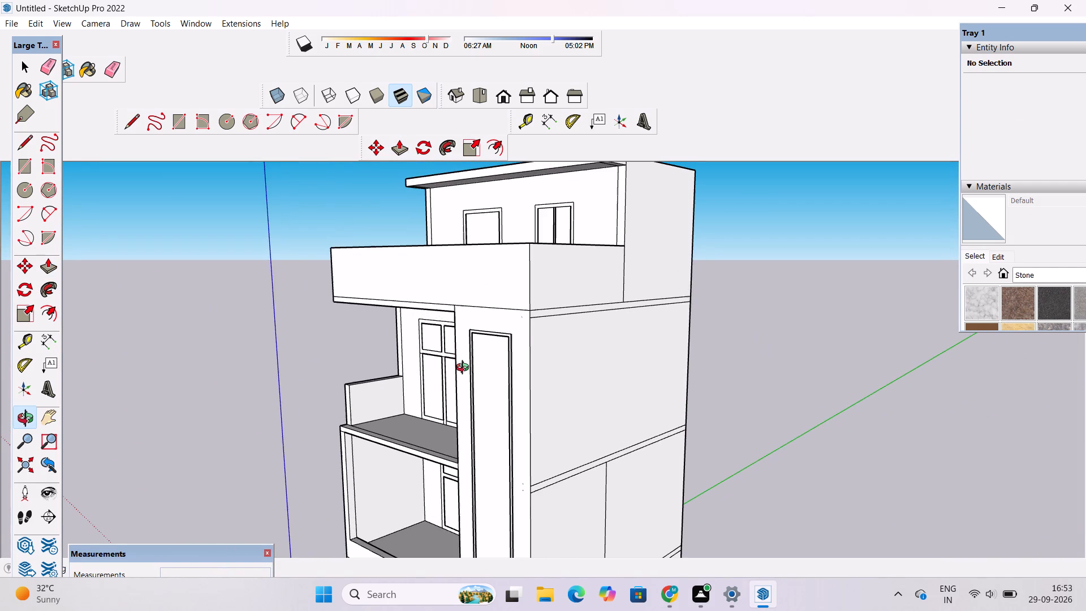
scroll(465, 368, "down", 3)
left_click_drag(447, 440, 528, 421)
left_click_drag(517, 429, 515, 327, "shift")
scroll(490, 349, "up", 2)
left_click_drag(521, 398, 553, 342, "shift")
left_click_drag(516, 365, 549, 364)
scroll(506, 359, "down", 1)
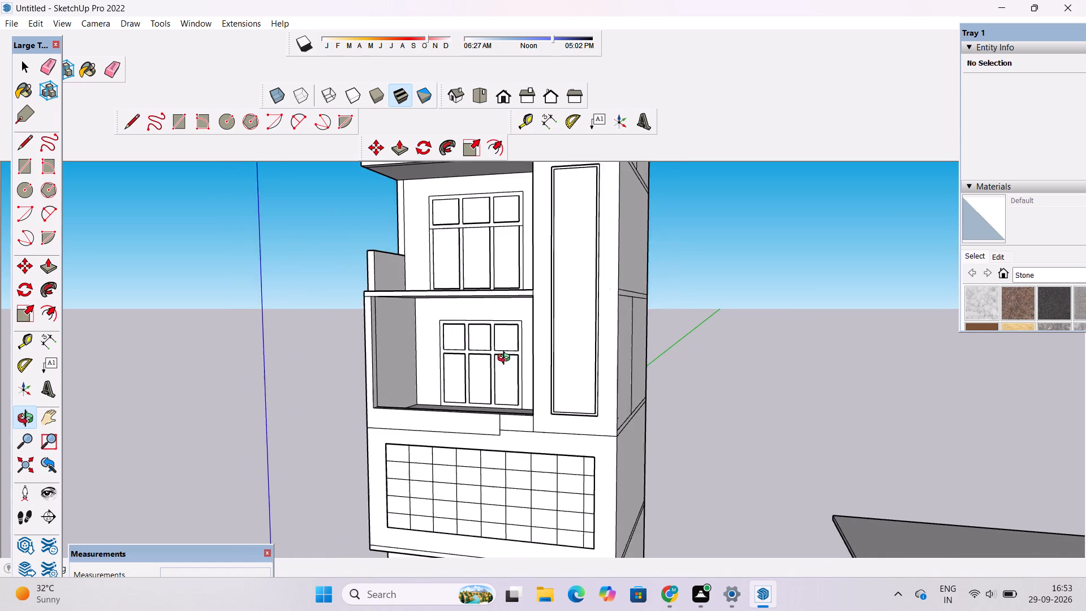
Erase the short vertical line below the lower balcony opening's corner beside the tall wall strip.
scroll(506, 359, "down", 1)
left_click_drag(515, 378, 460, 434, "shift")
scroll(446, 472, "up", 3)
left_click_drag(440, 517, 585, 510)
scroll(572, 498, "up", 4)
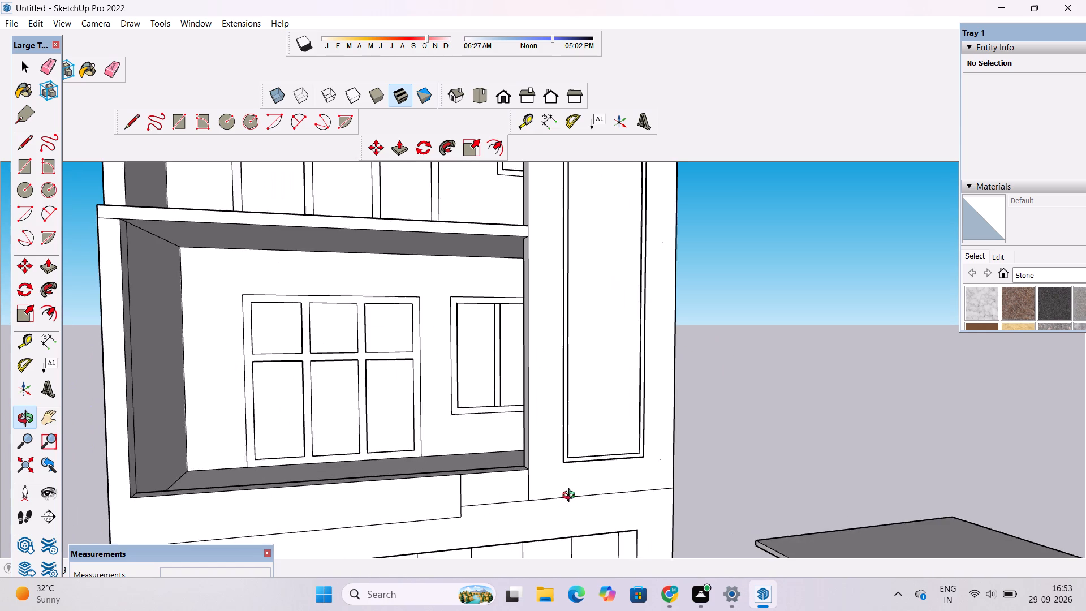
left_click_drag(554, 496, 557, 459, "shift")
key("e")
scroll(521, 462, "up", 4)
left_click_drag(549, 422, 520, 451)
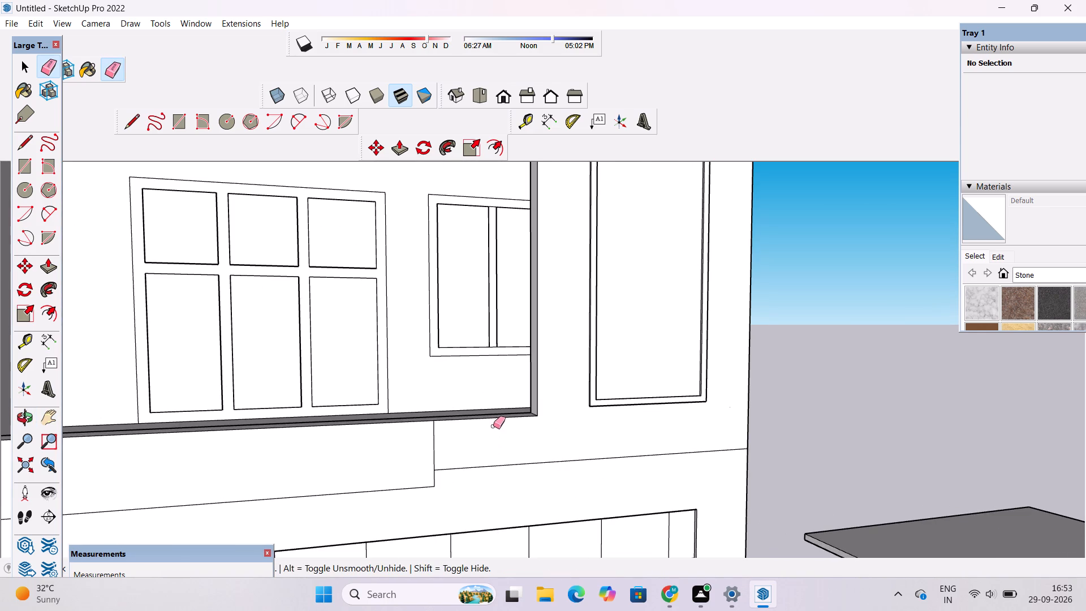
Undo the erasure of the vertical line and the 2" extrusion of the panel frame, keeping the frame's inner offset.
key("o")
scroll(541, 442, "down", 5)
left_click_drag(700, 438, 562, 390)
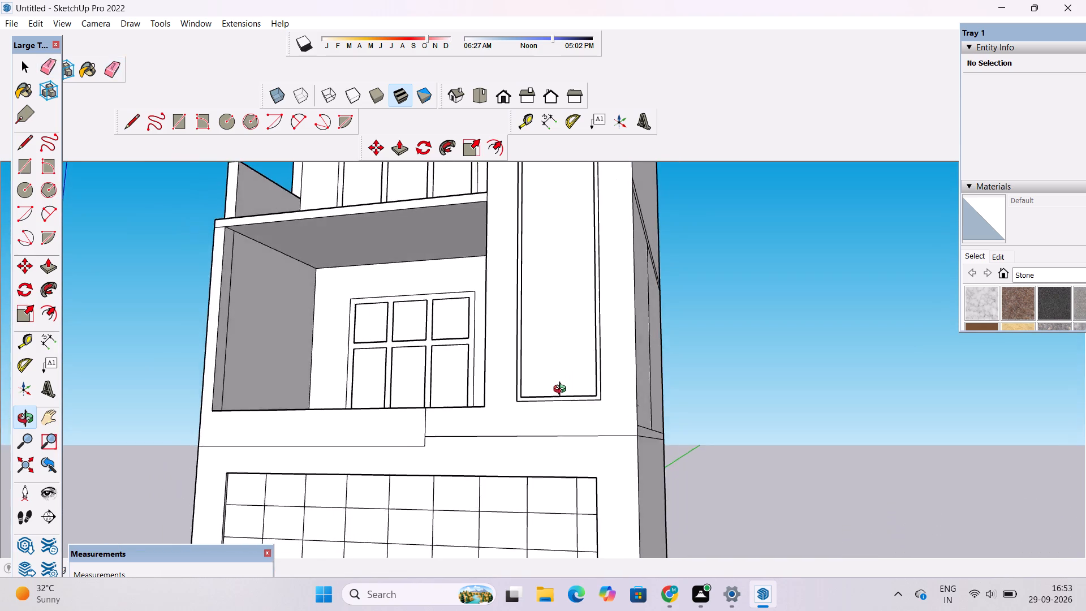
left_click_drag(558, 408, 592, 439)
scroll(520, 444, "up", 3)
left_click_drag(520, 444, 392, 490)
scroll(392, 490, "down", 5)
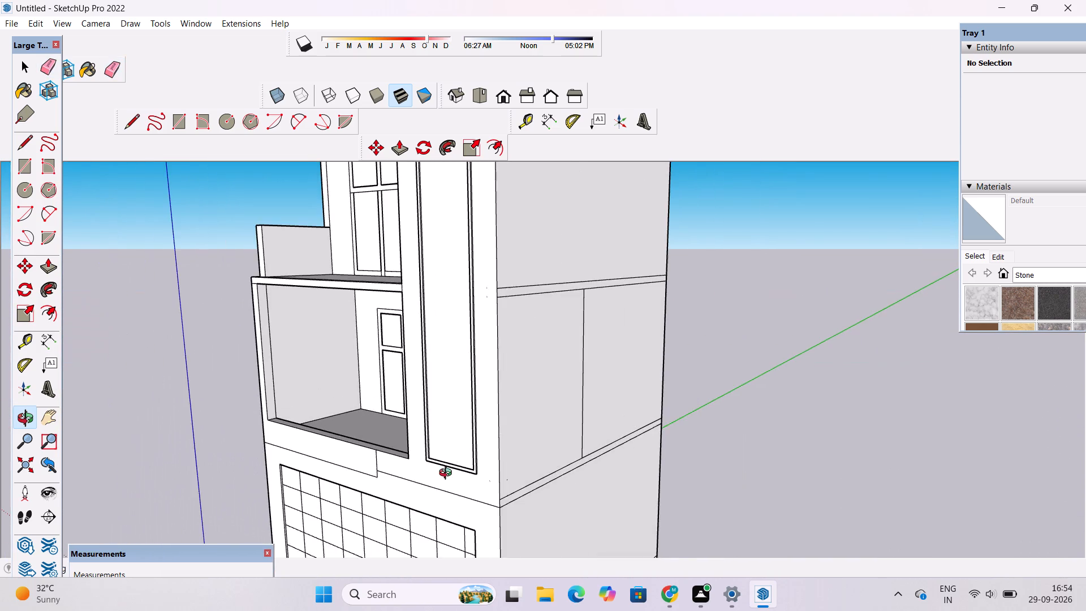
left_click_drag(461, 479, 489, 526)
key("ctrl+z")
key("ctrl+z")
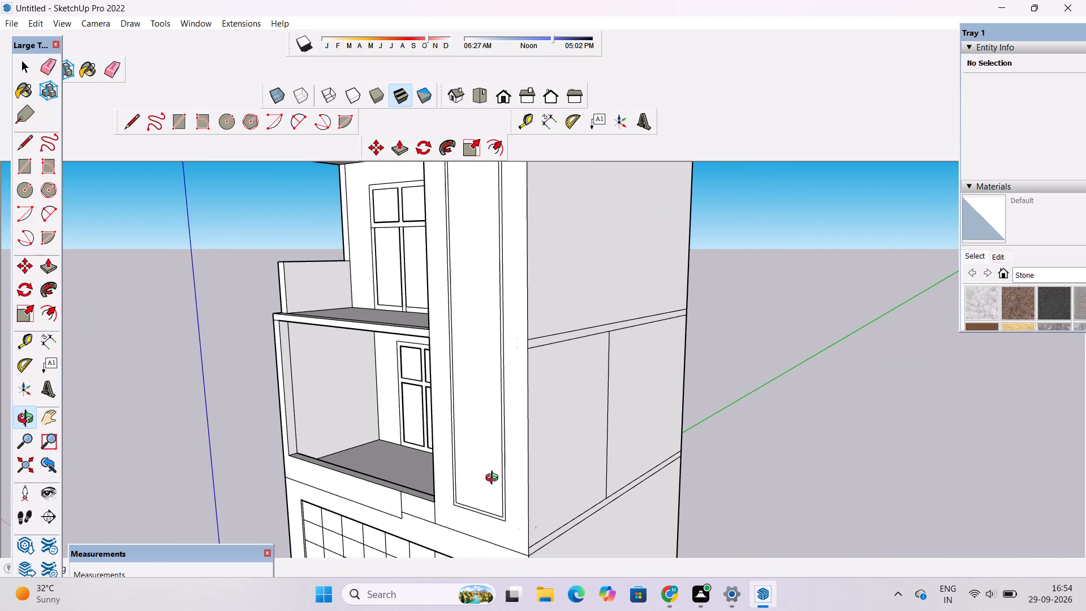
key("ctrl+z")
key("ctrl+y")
Examine the tall wall strip and the balcony corner beside it from the front, the side and below.
scroll(477, 494, "up", 3)
left_click_drag(470, 502, 524, 484)
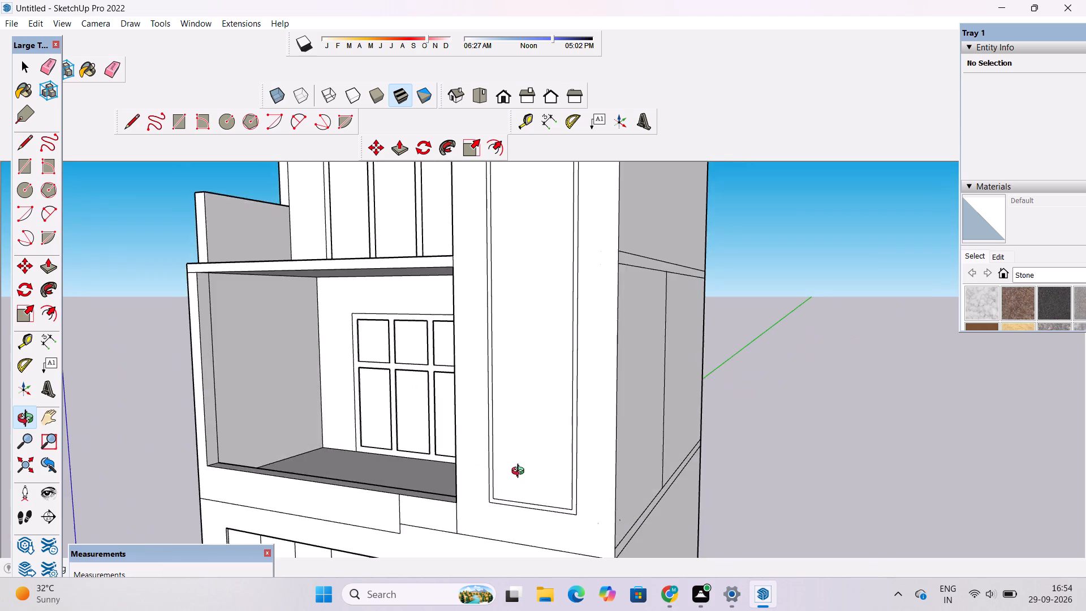
scroll(519, 472, "down", 6)
left_click_drag(546, 552, 459, 459)
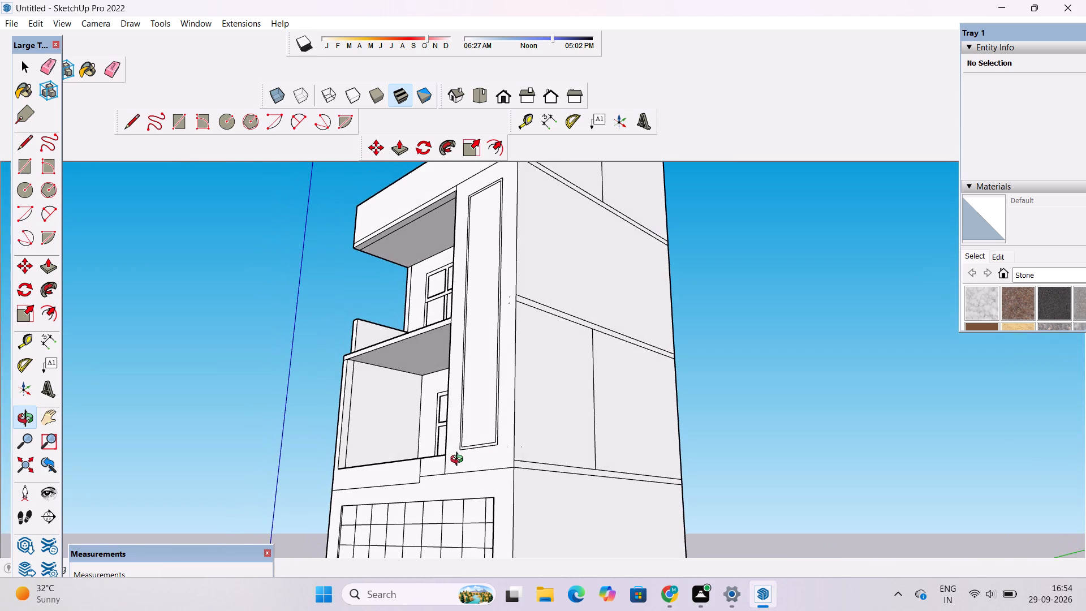
left_click_drag(460, 462, 447, 502)
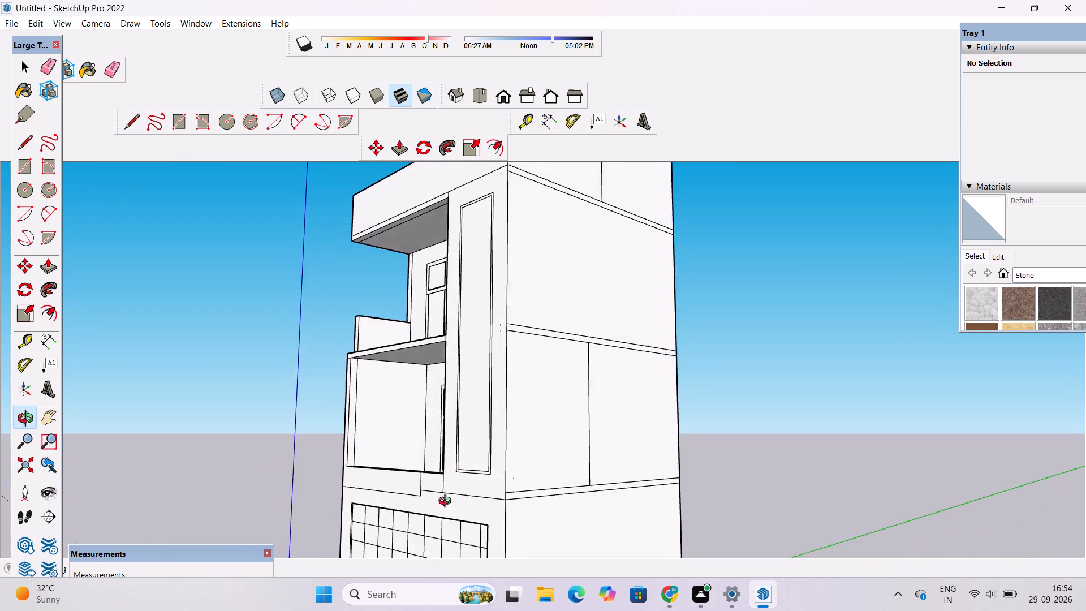
left_click_drag(447, 502, 447, 504)
left_click_drag(446, 504, 441, 511, "shift")
scroll(468, 495, "up", 4)
left_click_drag(472, 497, 454, 514)
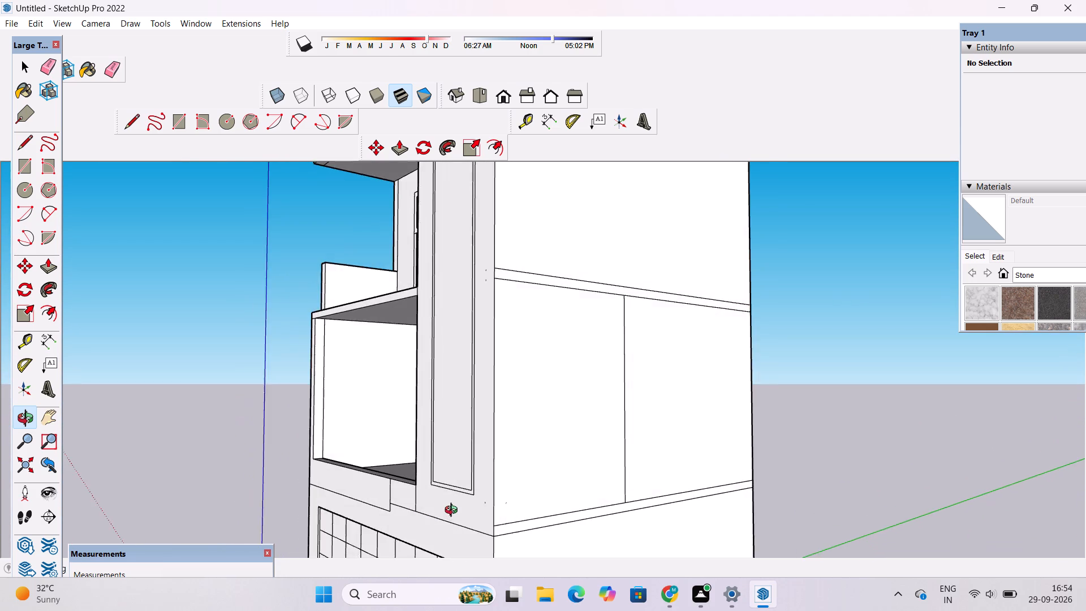
scroll(454, 511, "up", 2)
scroll(455, 501, "down", 6, "ctrl")
left_click(458, 497, "ctrl")
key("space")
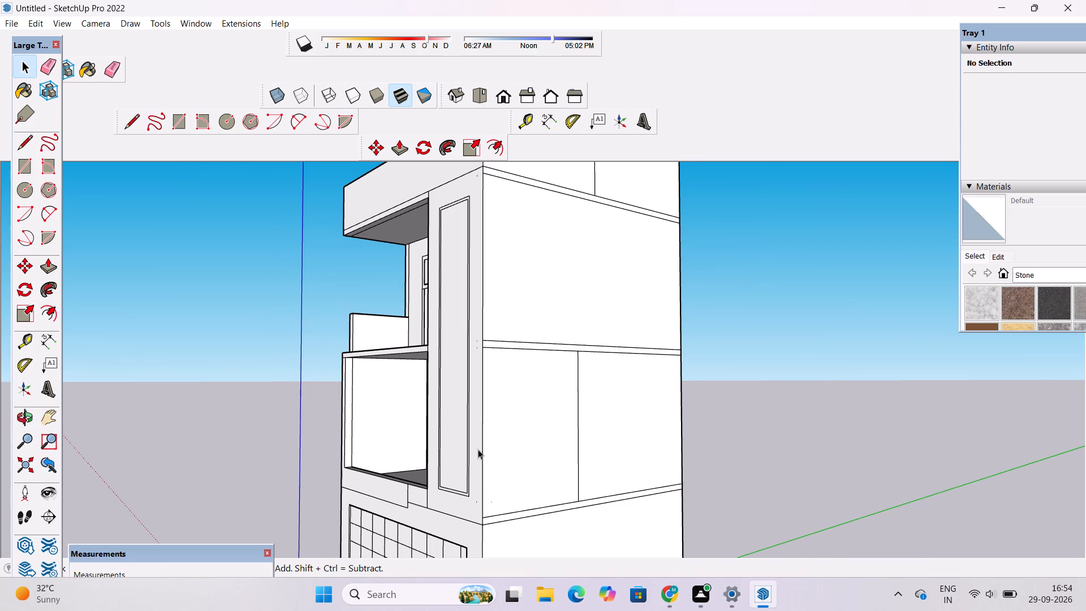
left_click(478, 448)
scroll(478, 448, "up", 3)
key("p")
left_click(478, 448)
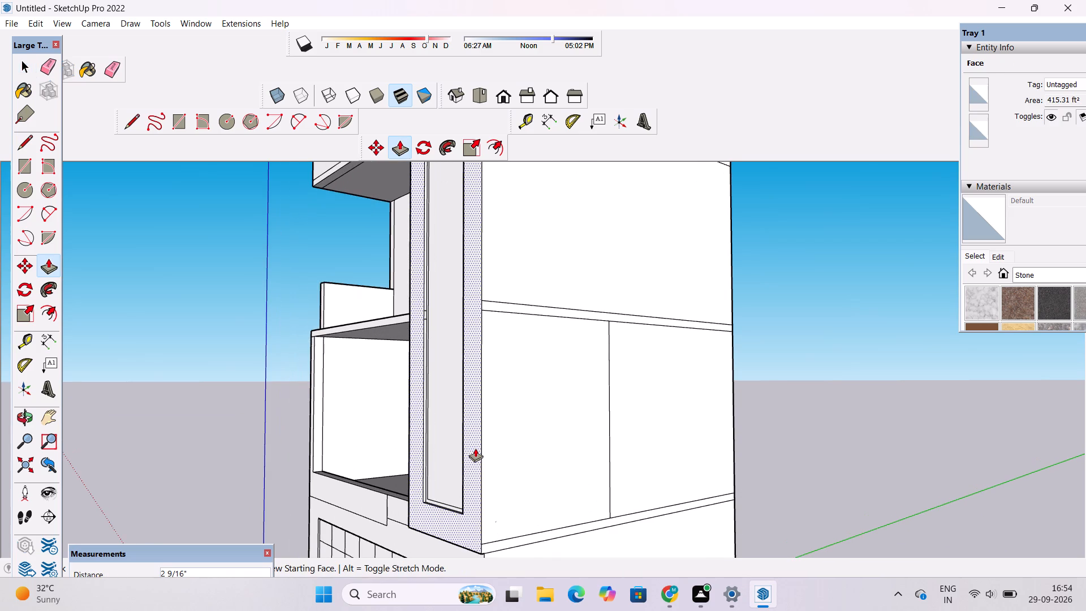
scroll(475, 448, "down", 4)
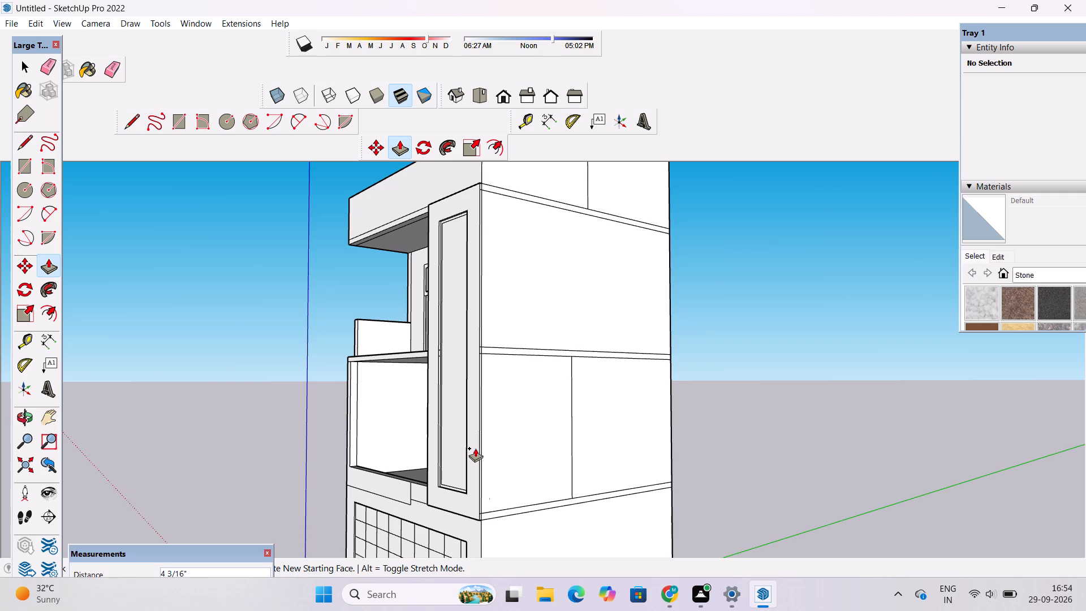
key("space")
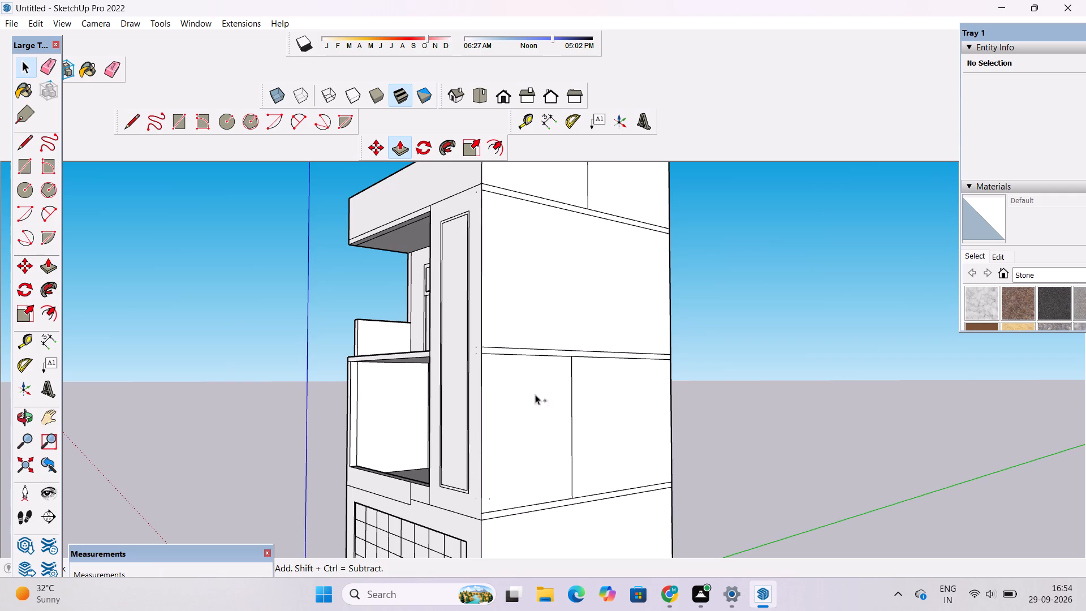
Redo the 2" extrusion of the panel frame on the tall wall strip.
key("ctrl+z")
key("ctrl+y")
key("ctrl+y")
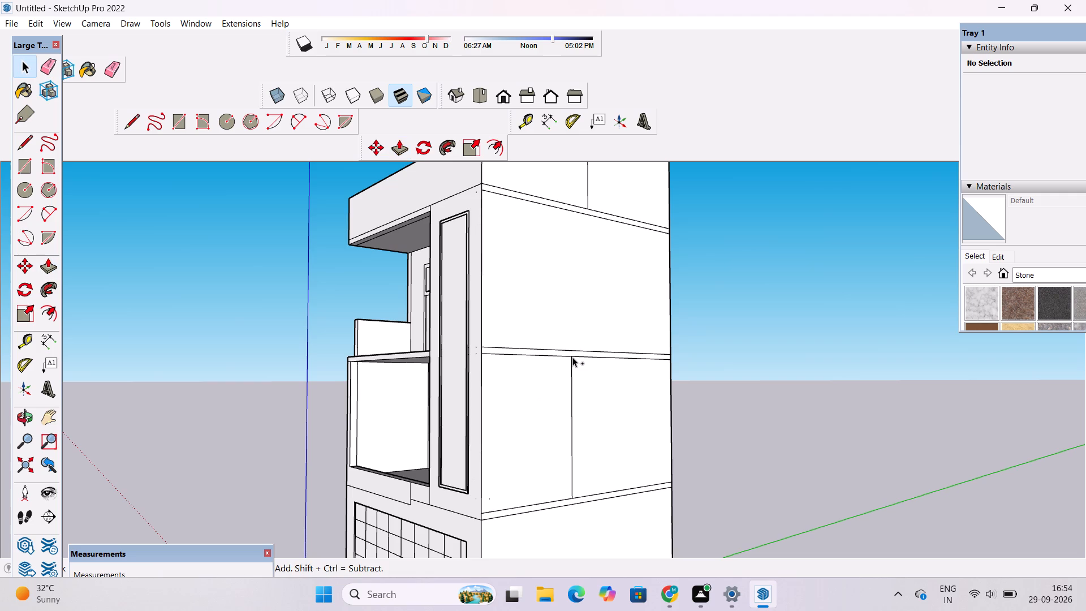
Examine the facade around the two balconies and the framed panel from the side and the front.
key("o")
scroll(470, 222, "down", 4)
left_click_drag(448, 380, 551, 381)
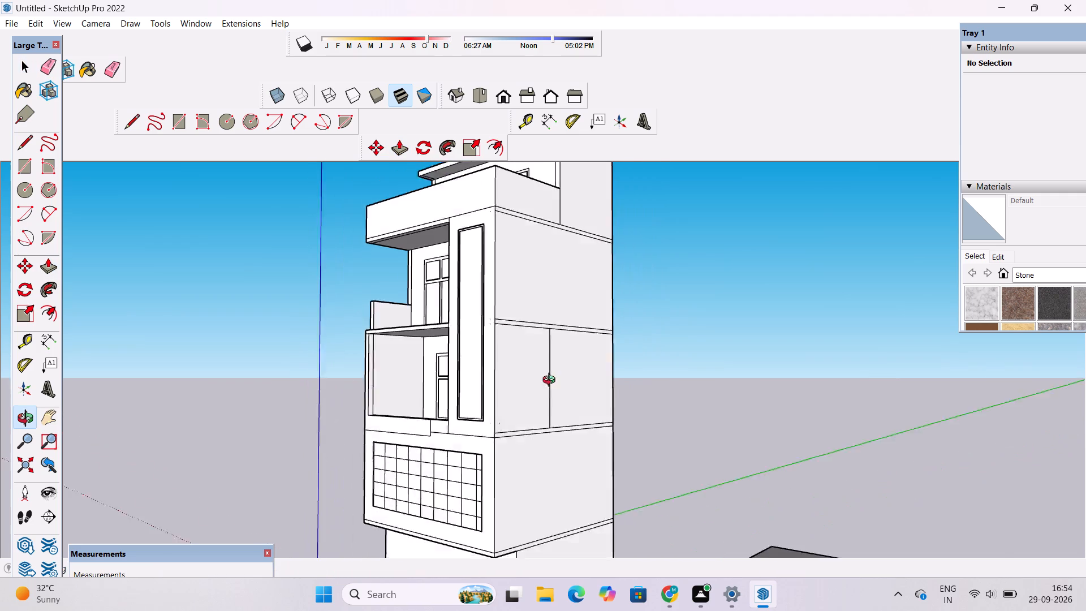
left_click_drag(551, 381, 617, 387)
scroll(485, 385, "up", 3)
left_click_drag(439, 411, 513, 421, "shift")
scroll(432, 377, "up", 4)
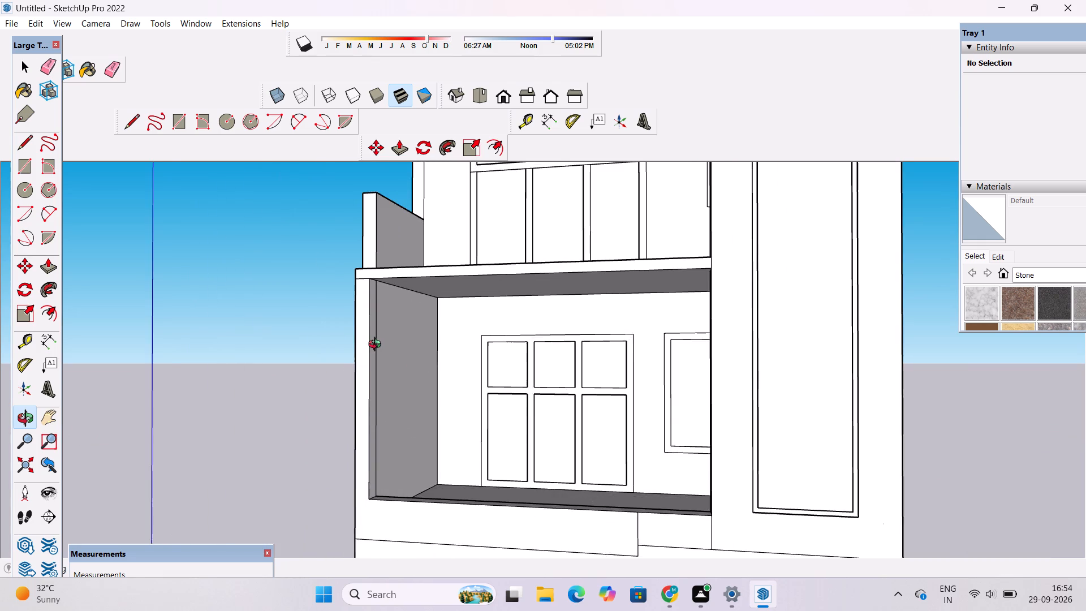
scroll(377, 346, "down", 2)
left_click_drag(379, 343, 396, 343)
scroll(396, 343, "down", 4)
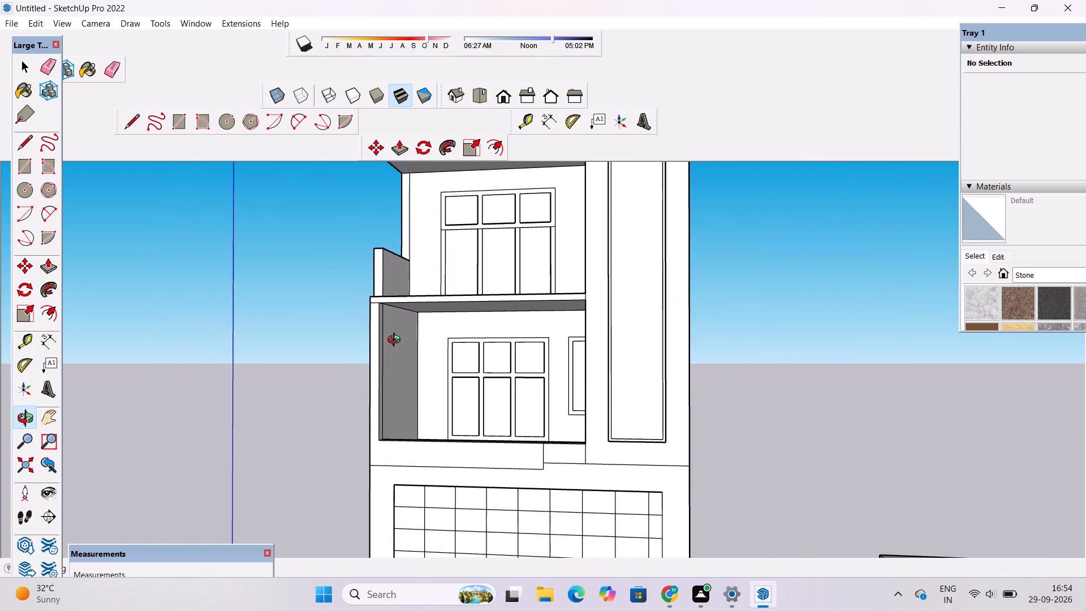
left_click_drag(397, 341, 402, 416)
scroll(375, 311, "up", 3)
scroll(374, 313, "down", 1)
Push/Pull the front face of the upper balcony's low side wall outward 1' 6" to the slab's front edge.
left_click_drag(374, 315, 404, 337, "shift")
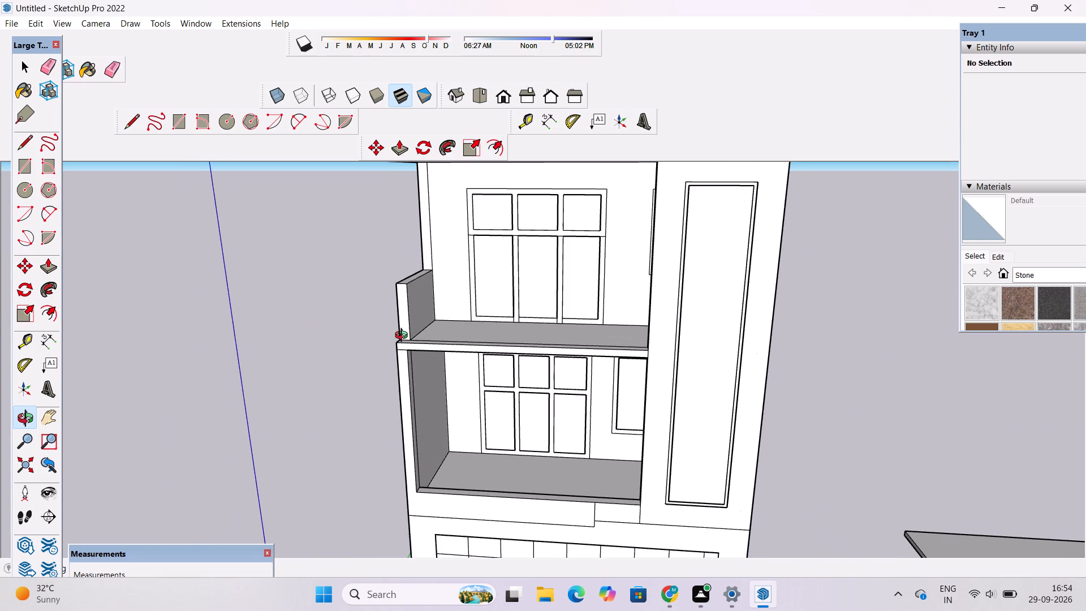
scroll(404, 337, "down", 6)
left_click_drag(409, 371, 406, 351)
scroll(406, 320, "up", 3)
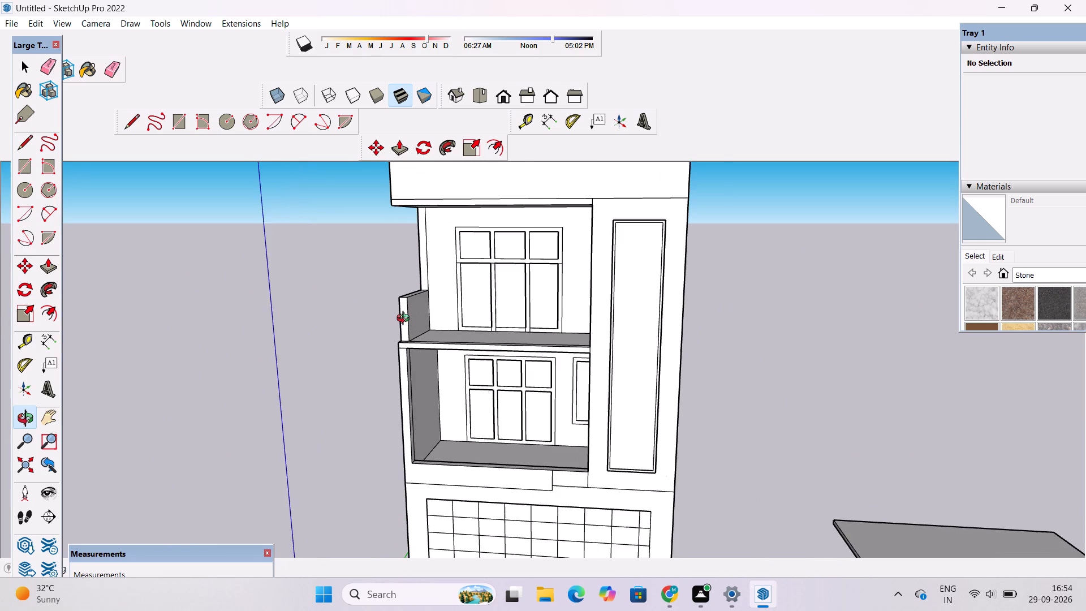
scroll(406, 320, "up", 1)
left_click_drag(406, 320, 420, 380)
scroll(412, 356, "up", 9)
left_click_drag(410, 352, 410, 360)
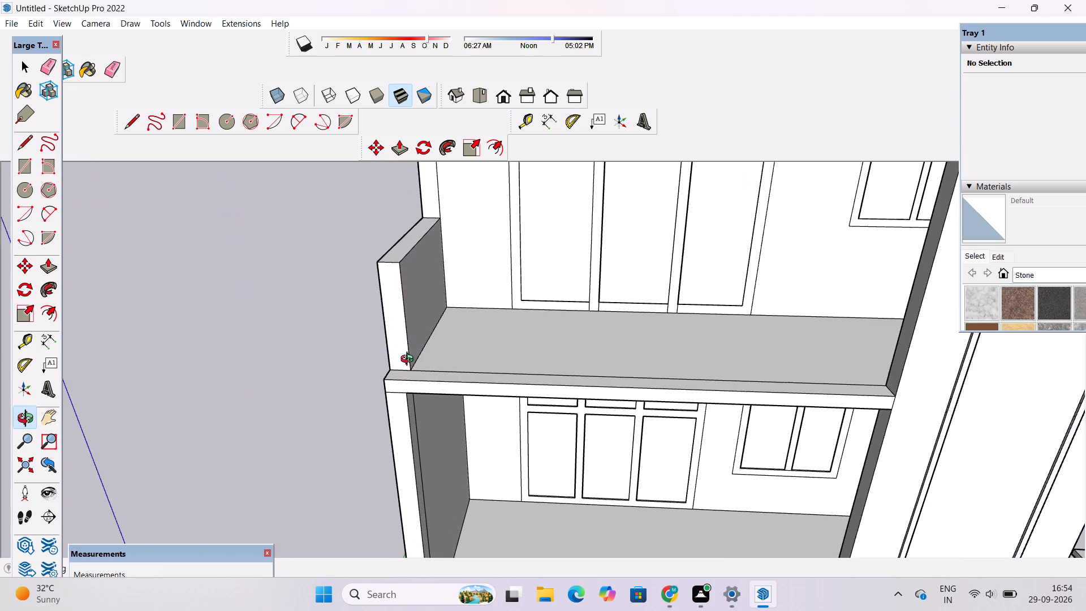
left_click_drag(410, 360, 410, 371)
scroll(410, 371, "up", 1)
key("p")
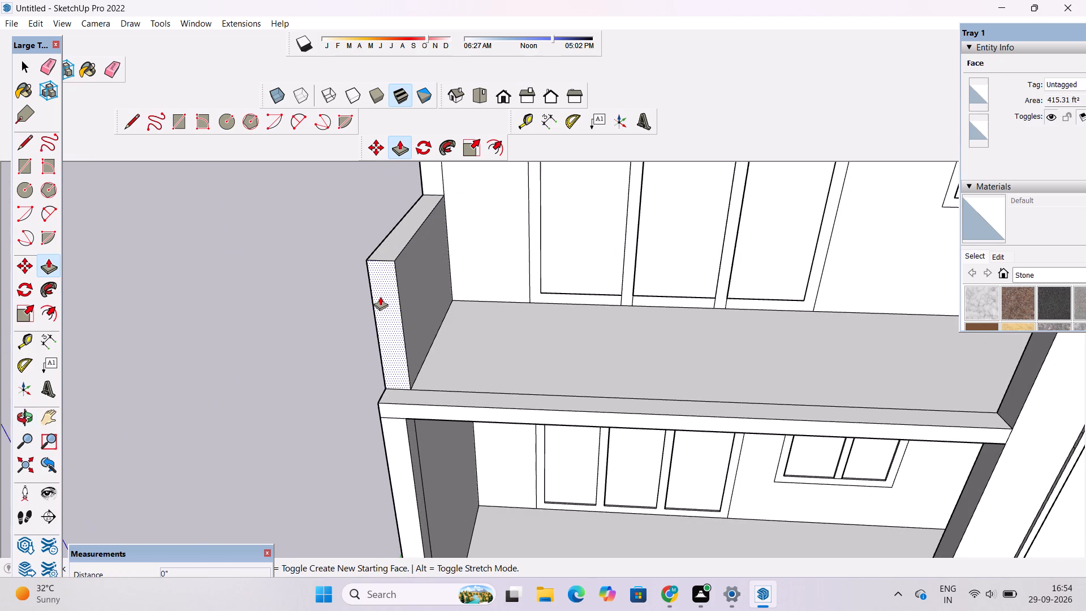
left_click(381, 296)
left_click(403, 403)
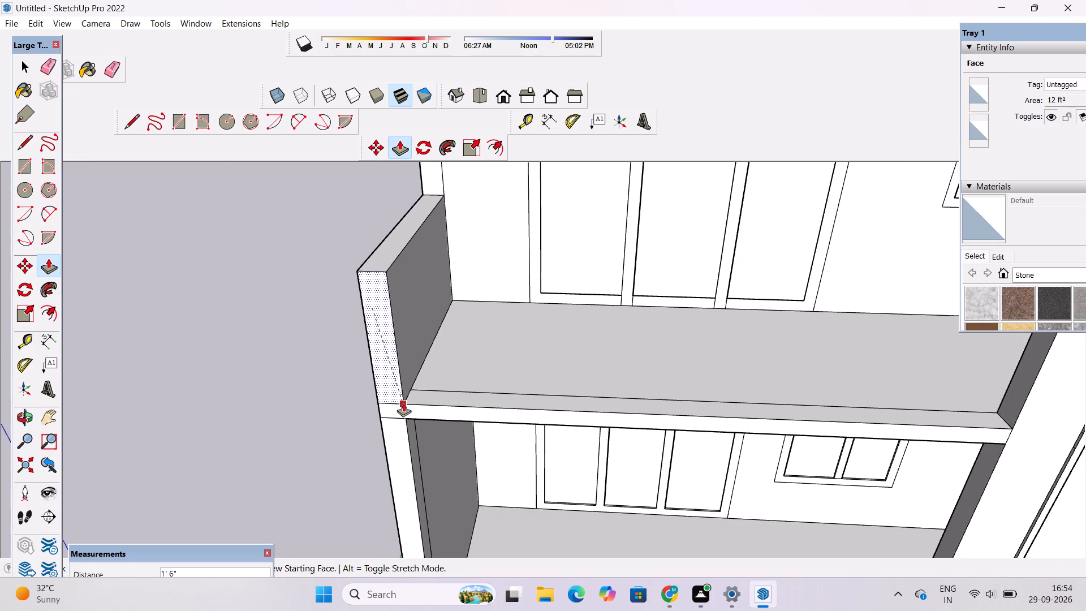
Examine the extended side wall of the upper balcony and the surrounding facade from several angles and distances.
scroll(378, 367, "down", 2)
key("o")
left_click_drag(396, 394, 406, 335)
scroll(406, 335, "down", 4)
left_click_drag(411, 352, 418, 407, "shift")
left_click(419, 399, "shift")
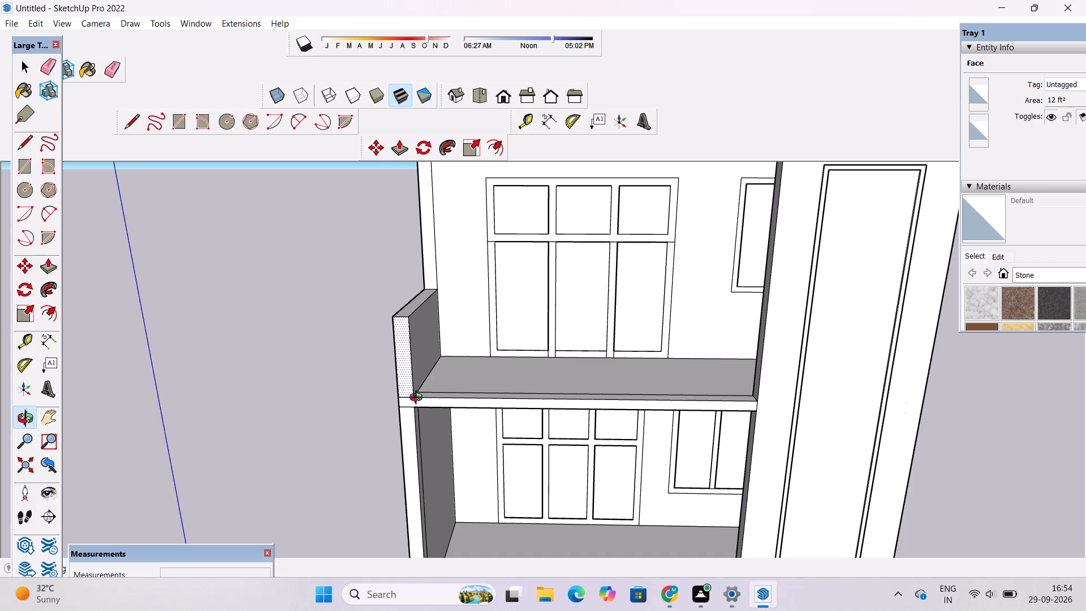
scroll(412, 388, "up", 3)
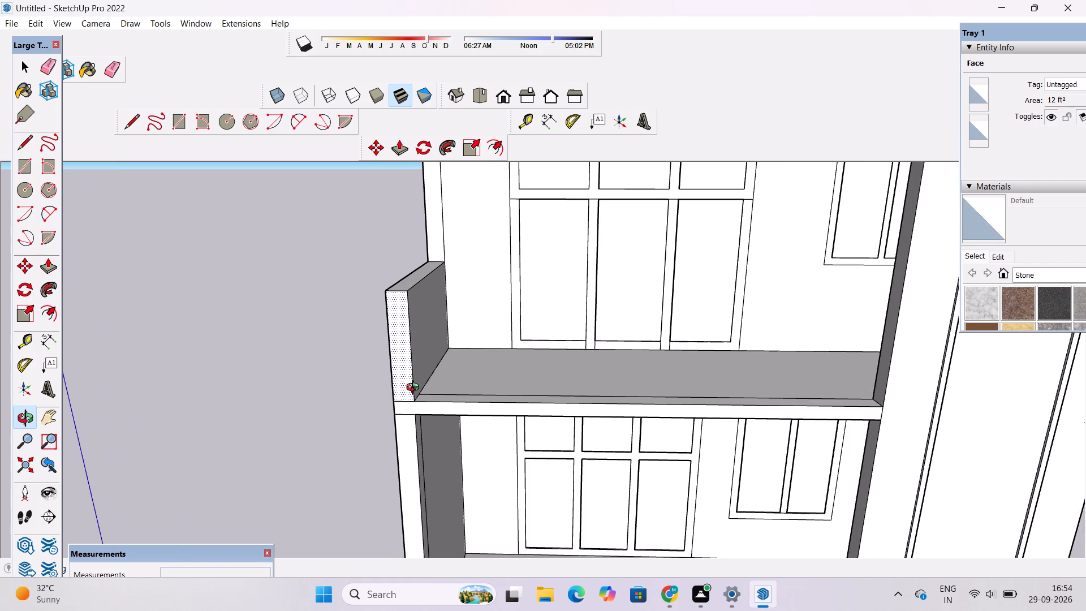
scroll(415, 389, "down", 6)
scroll(380, 372, "up", 4)
scroll(380, 372, "down", 5)
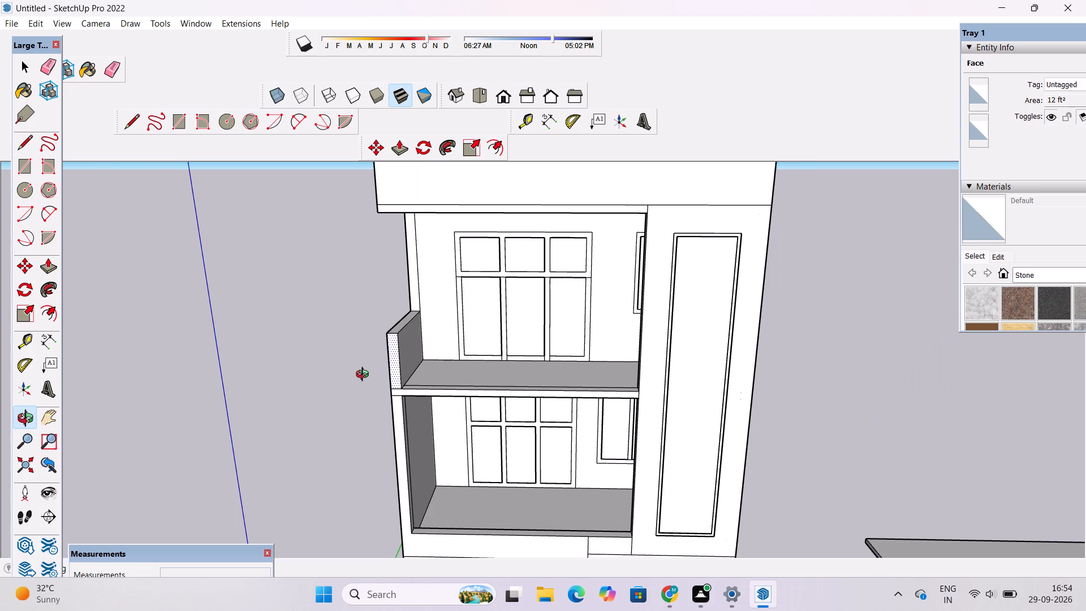
scroll(365, 376, "down", 1)
left_click_drag(364, 376, 307, 366, "shift")
scroll(301, 363, "down", 2)
left_click_drag(314, 365, 348, 376)
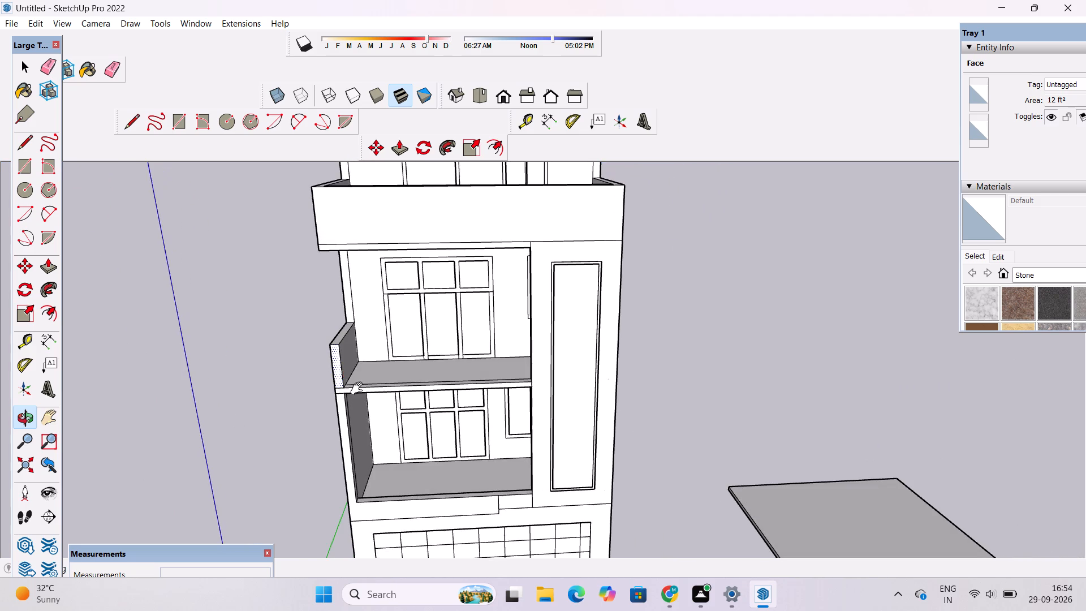
left_click_drag(359, 389, 335, 366, "shift")
left_click_drag(383, 391, 378, 403)
scroll(376, 397, "up", 3)
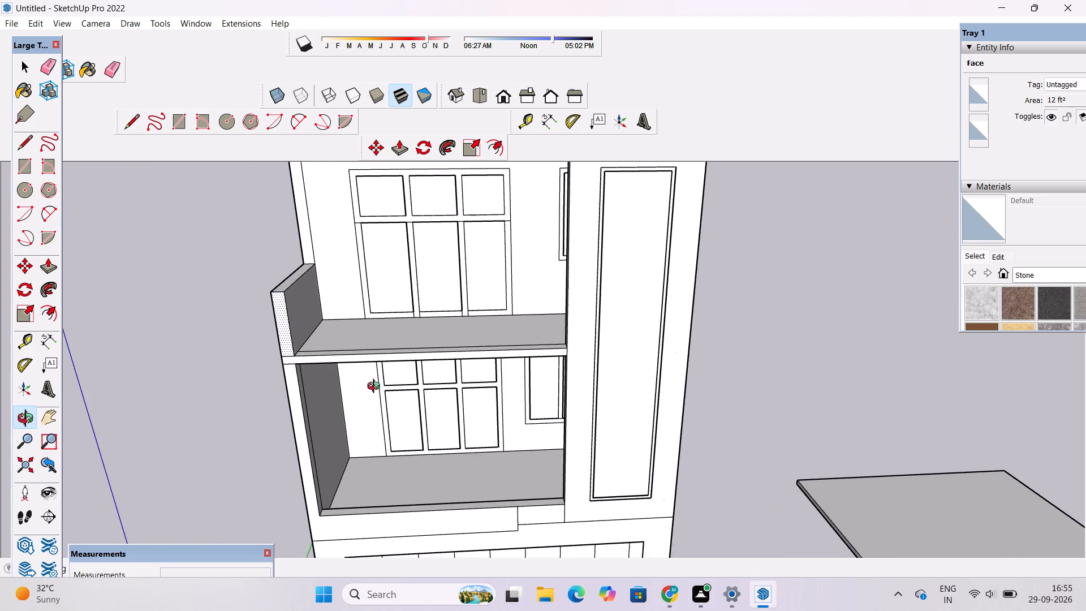
Examine the upper balcony's extended side wall and both balcony slabs from above, from the front and close up.
left_click_drag(378, 391, 356, 485)
scroll(323, 433, "up", 2)
left_click_drag(320, 431, 326, 415)
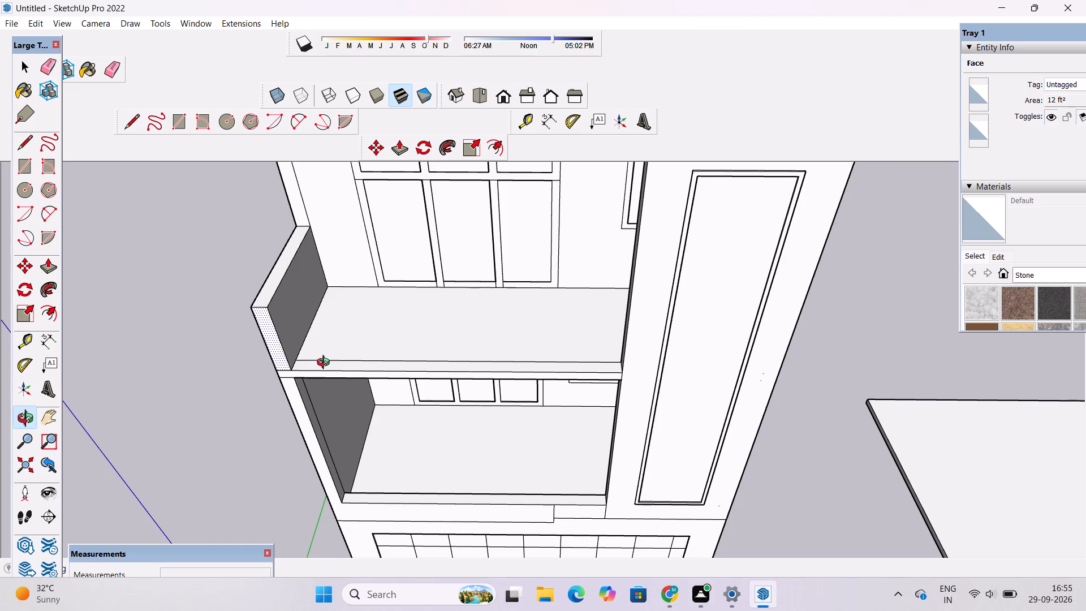
scroll(327, 364, "down", 6)
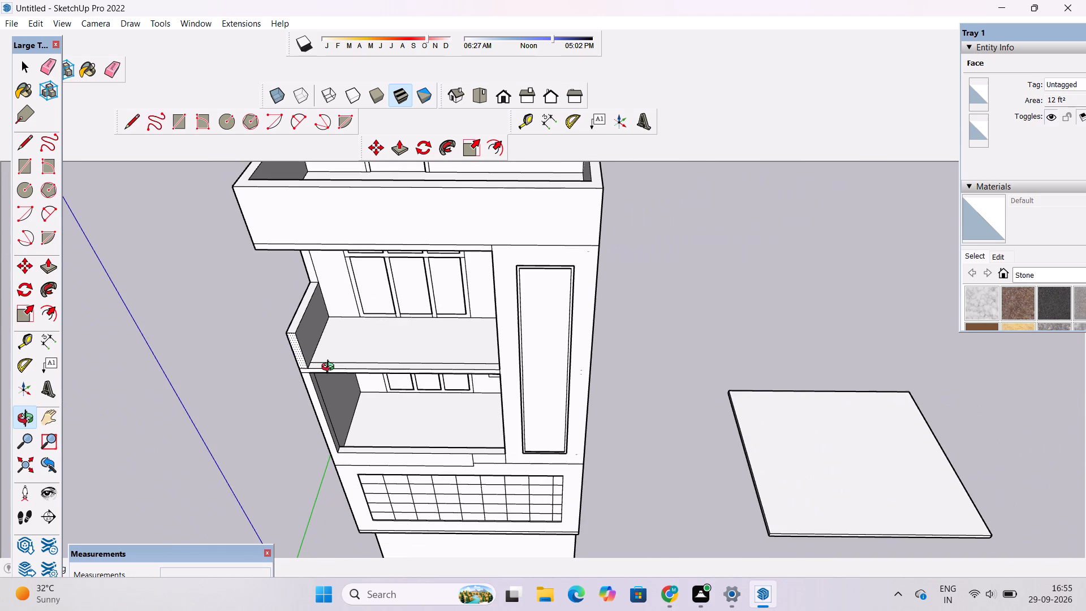
left_click_drag(337, 379, 335, 396)
left_click_drag(339, 400, 360, 380, "shift")
scroll(366, 371, "up", 2)
left_click_drag(388, 358, 387, 375)
scroll(360, 349, "up", 3)
left_click_drag(351, 348, 399, 351, "shift")
left_click_drag(399, 356, 399, 349)
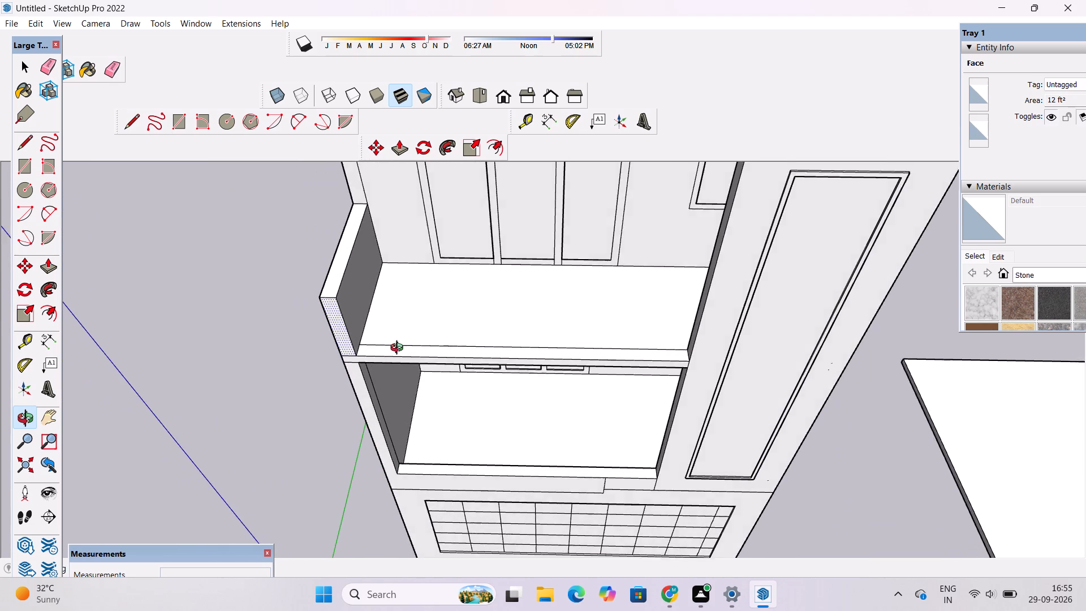
left_click_drag(399, 349, 400, 270)
scroll(401, 264, "down", 4)
left_click_drag(398, 339, 403, 255)
scroll(402, 229, "up", 3)
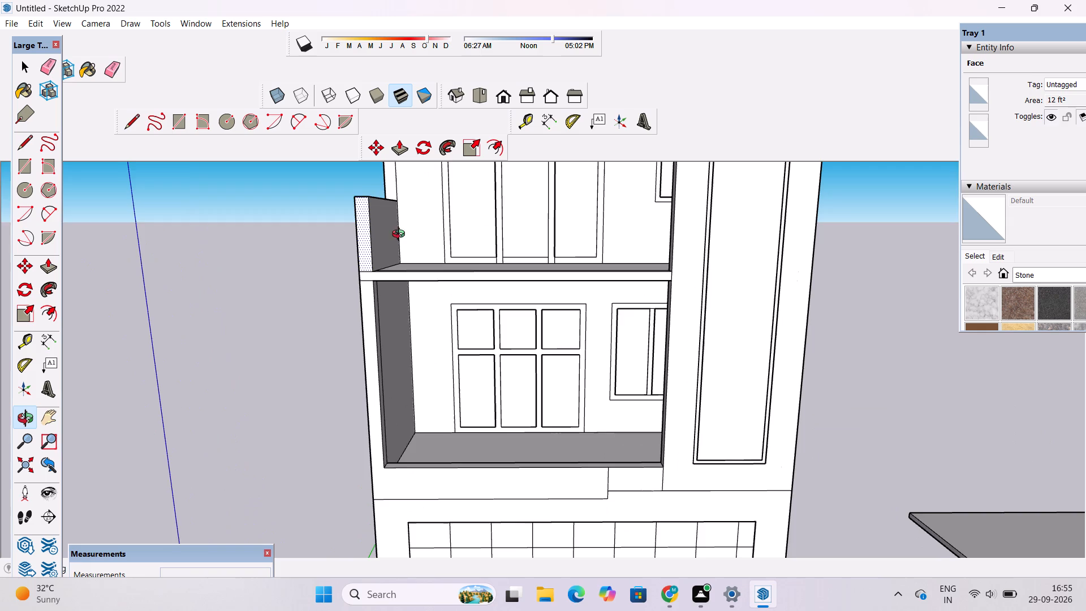
left_click_drag(400, 259, 399, 334)
scroll(340, 254, "up", 4)
left_click_drag(345, 254, 345, 312, "shift")
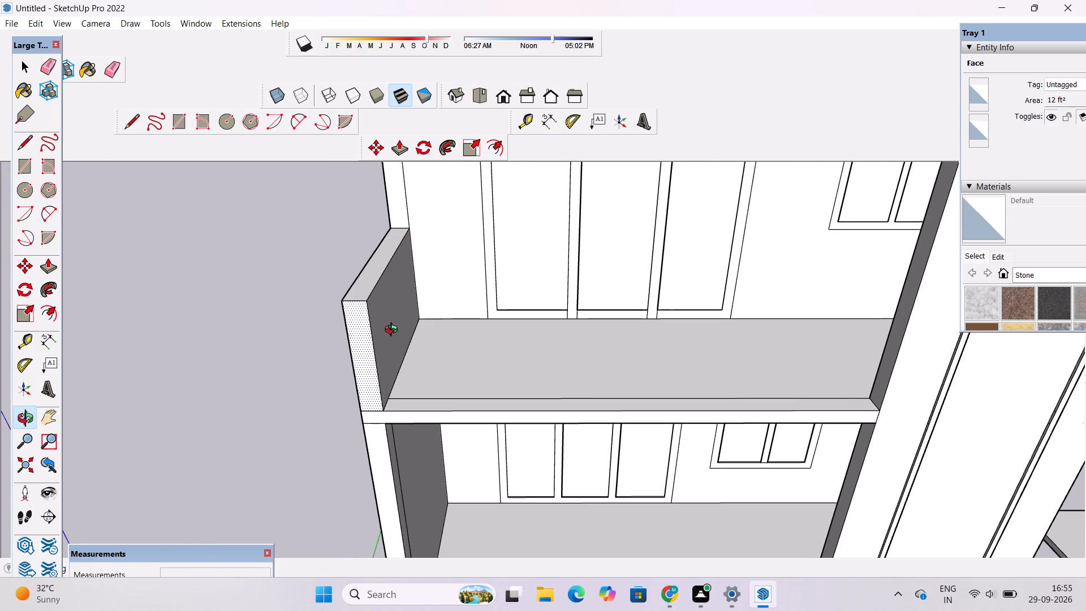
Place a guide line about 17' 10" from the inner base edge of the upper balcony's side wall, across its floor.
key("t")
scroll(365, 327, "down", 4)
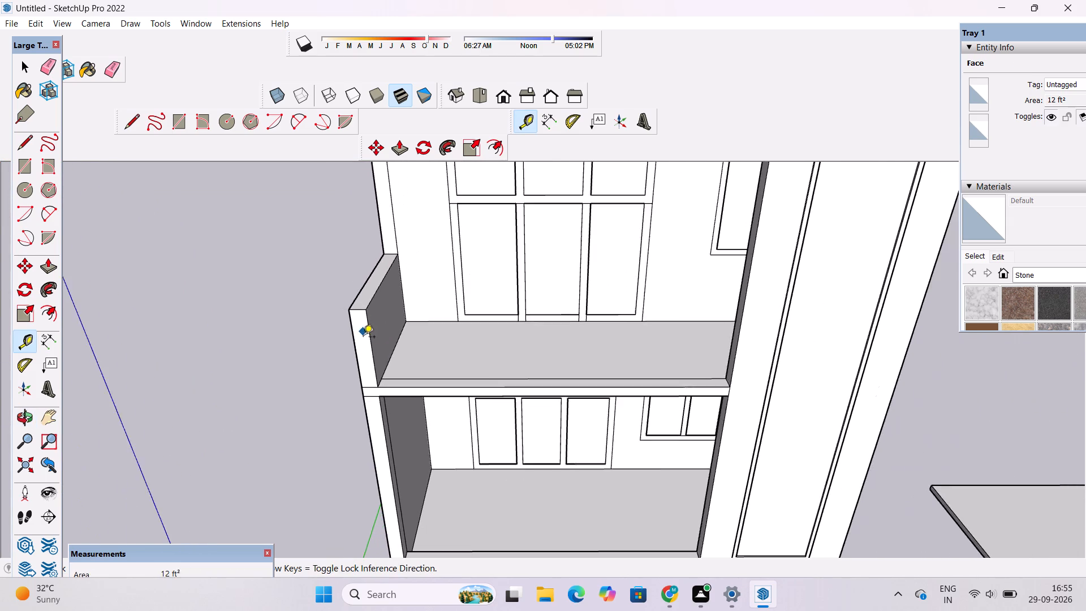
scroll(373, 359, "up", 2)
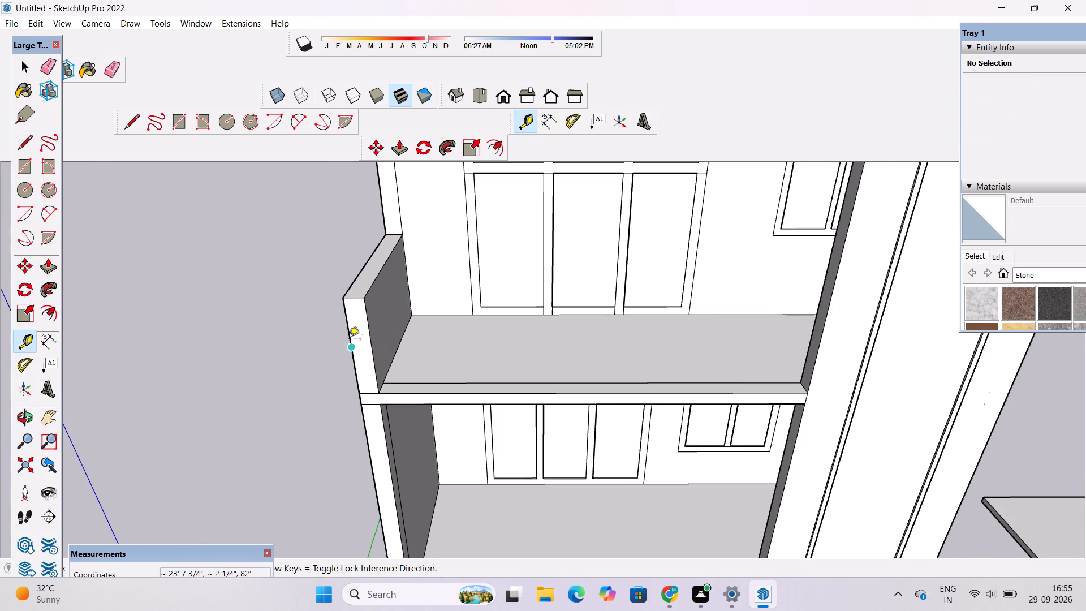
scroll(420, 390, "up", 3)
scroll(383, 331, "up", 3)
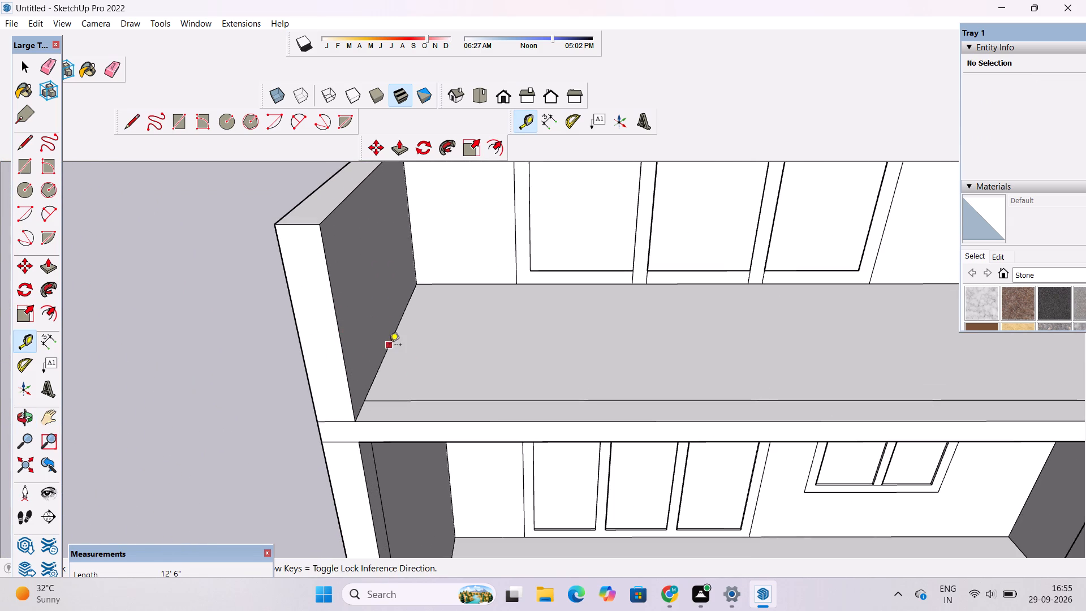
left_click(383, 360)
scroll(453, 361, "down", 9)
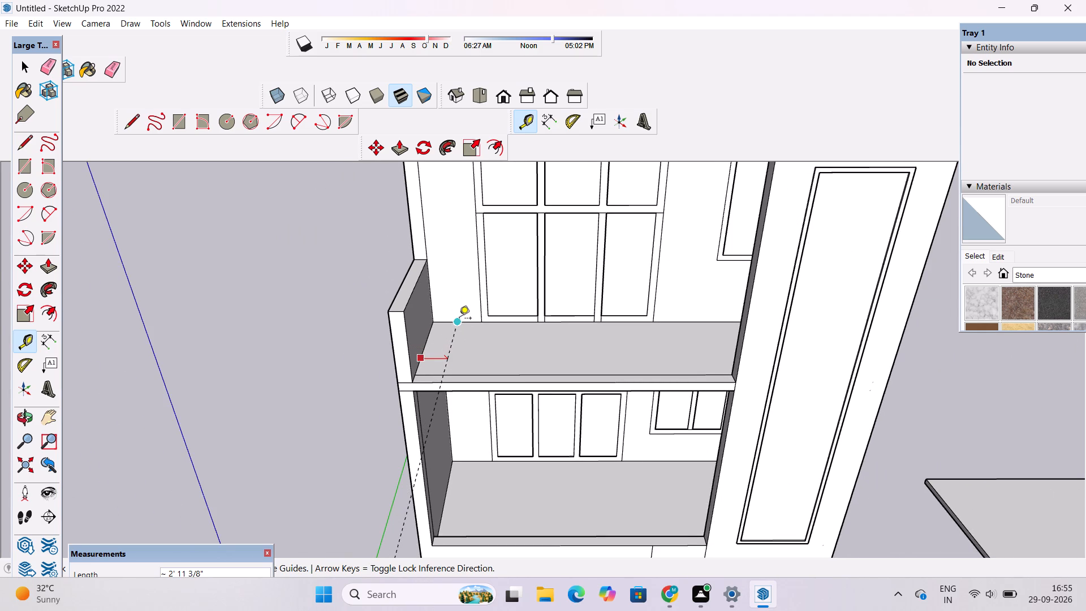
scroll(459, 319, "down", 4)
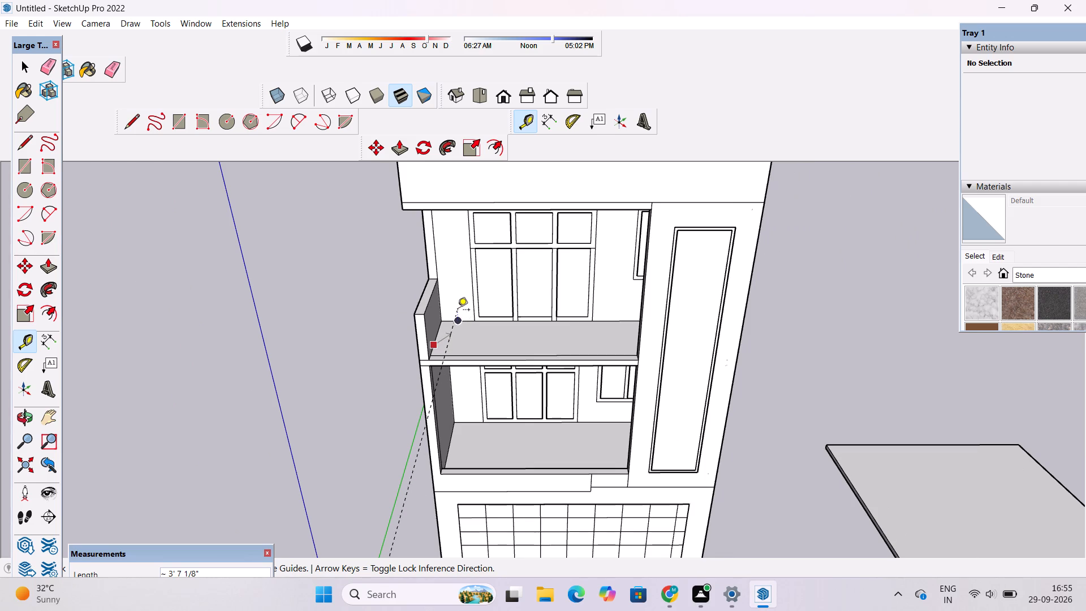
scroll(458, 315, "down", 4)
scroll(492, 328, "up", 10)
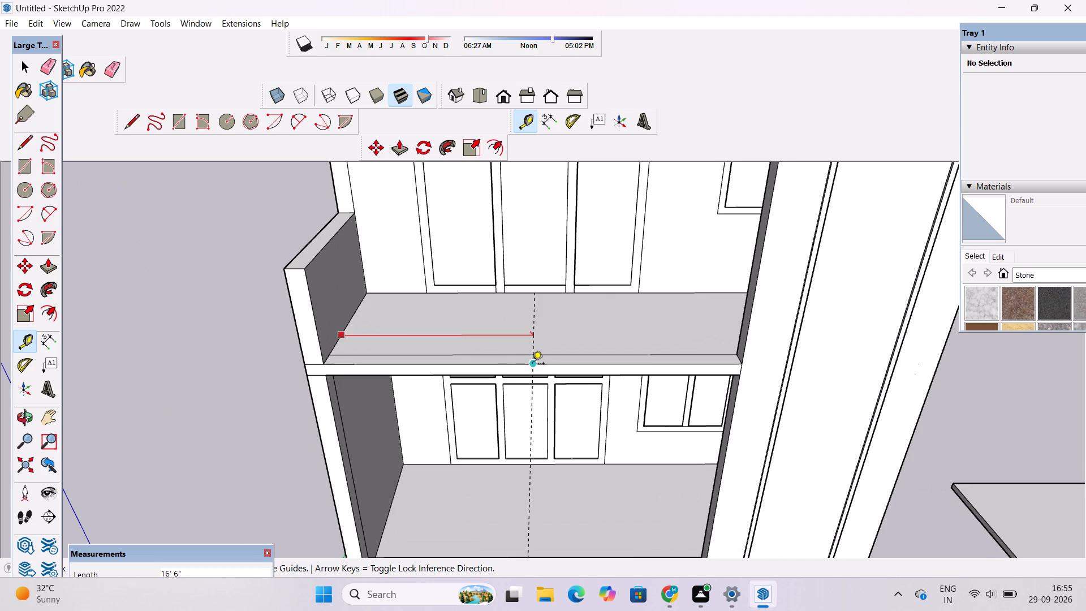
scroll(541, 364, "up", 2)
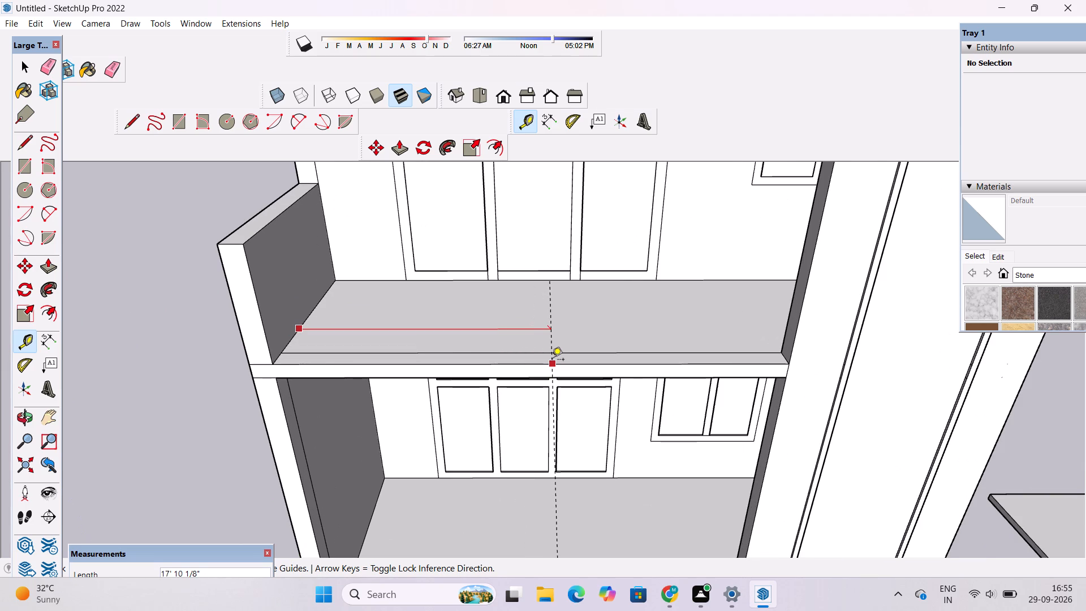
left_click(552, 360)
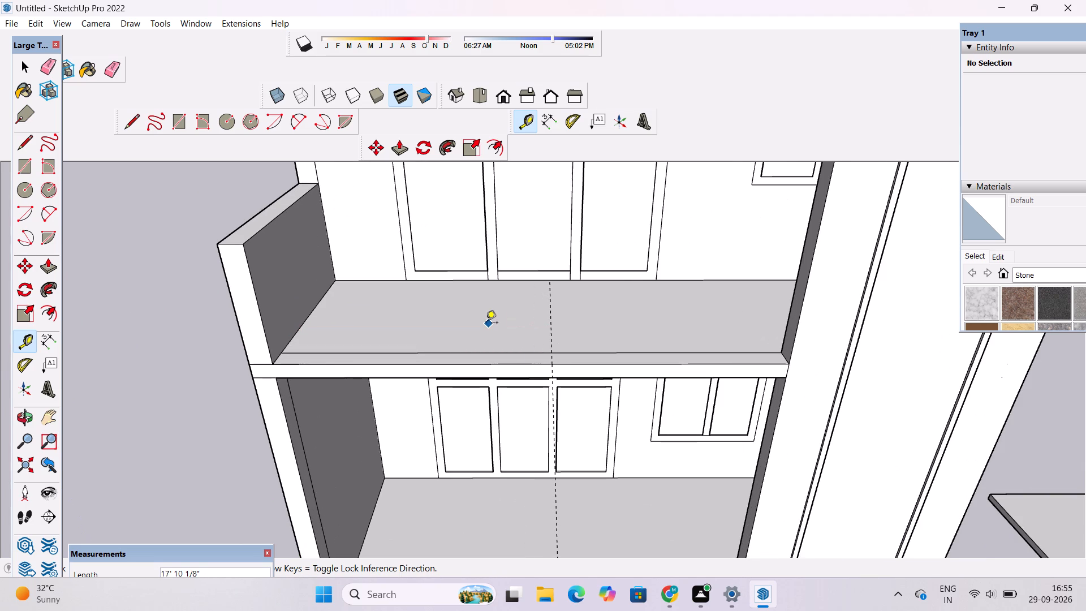
Examine the guide line on the upper balcony floor against the facade from farther away and from above.
scroll(486, 324, "down", 2)
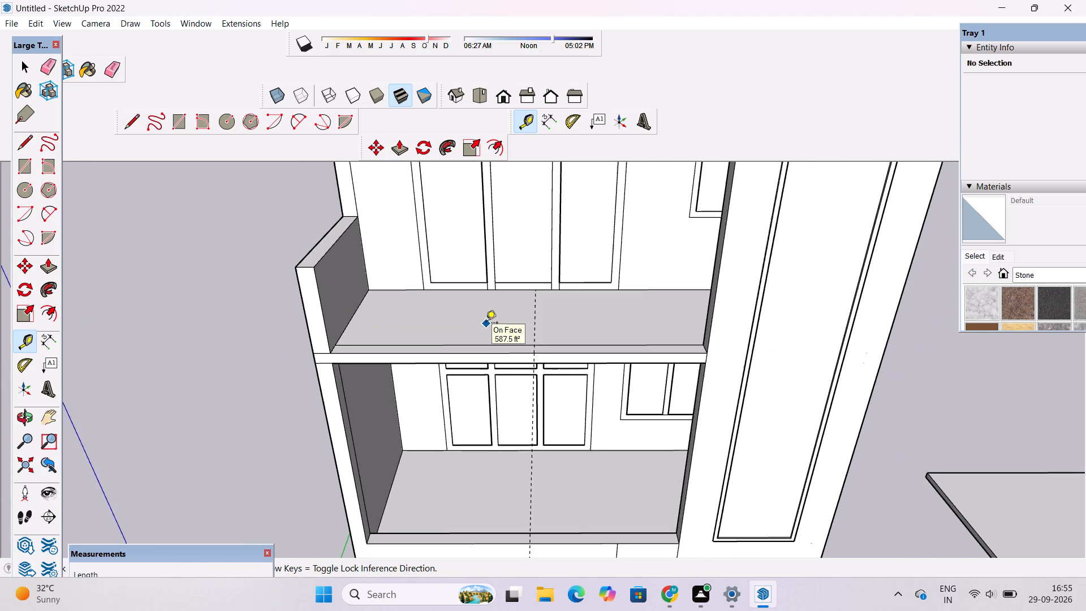
scroll(486, 324, "down", 6)
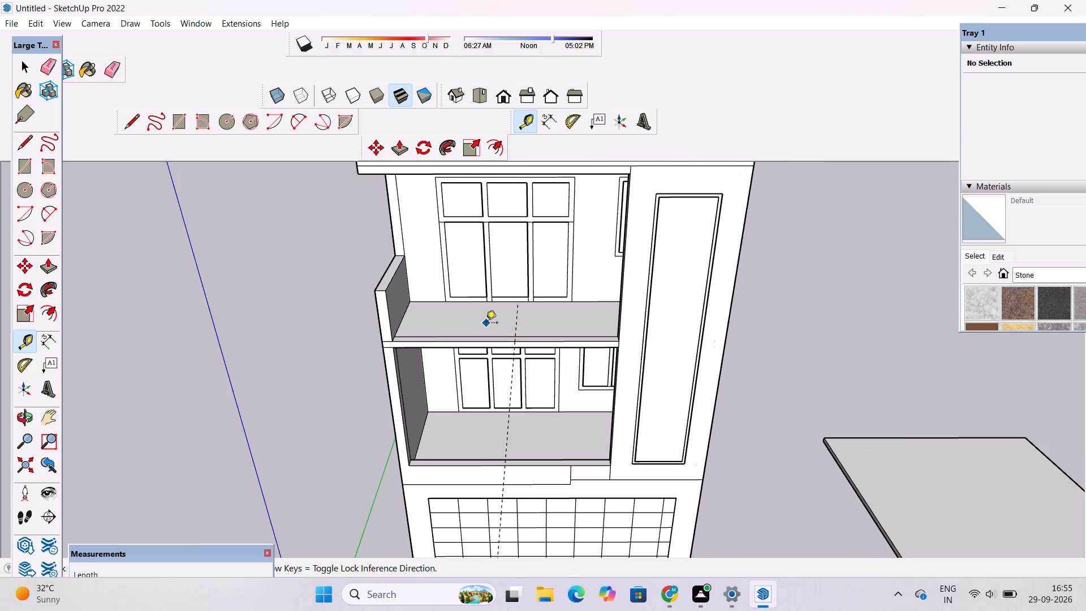
key("o")
left_click_drag(494, 335, 507, 406)
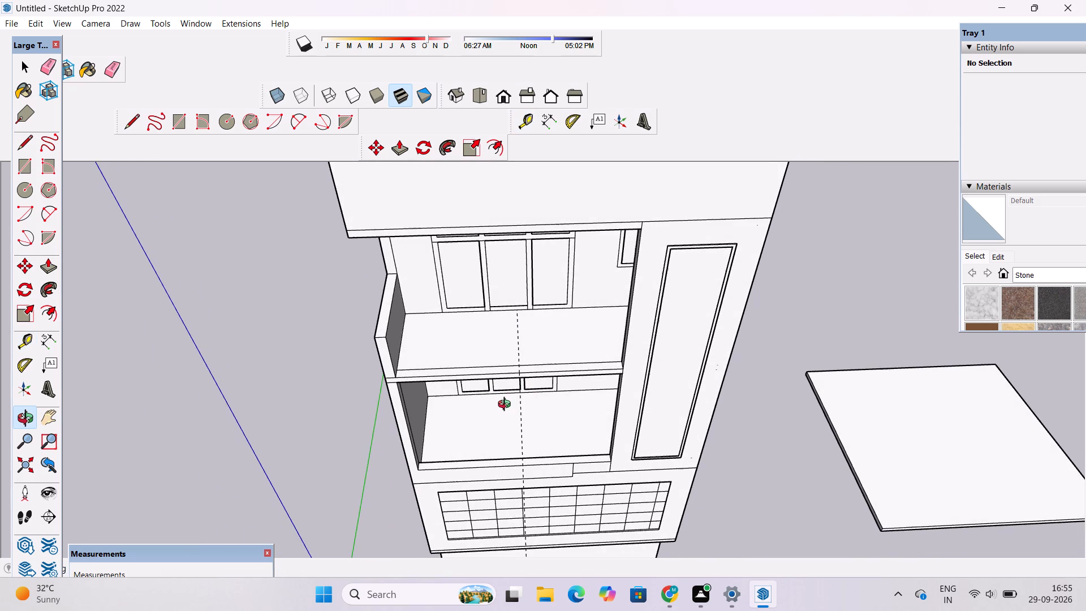
left_click_drag(507, 406, 494, 412)
left_click_drag(494, 412, 475, 355, "shift")
left_click_drag(474, 354, 473, 372)
scroll(460, 312, "up", 4)
left_click_drag(459, 309, 454, 311, "shift")
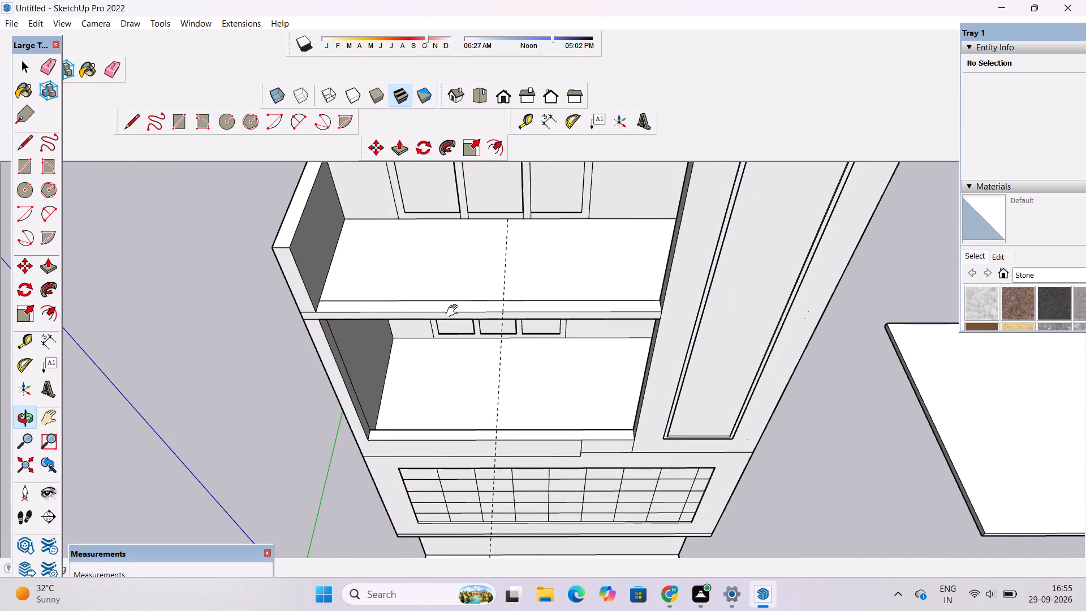
left_click_drag(454, 311, 453, 315, "shift")
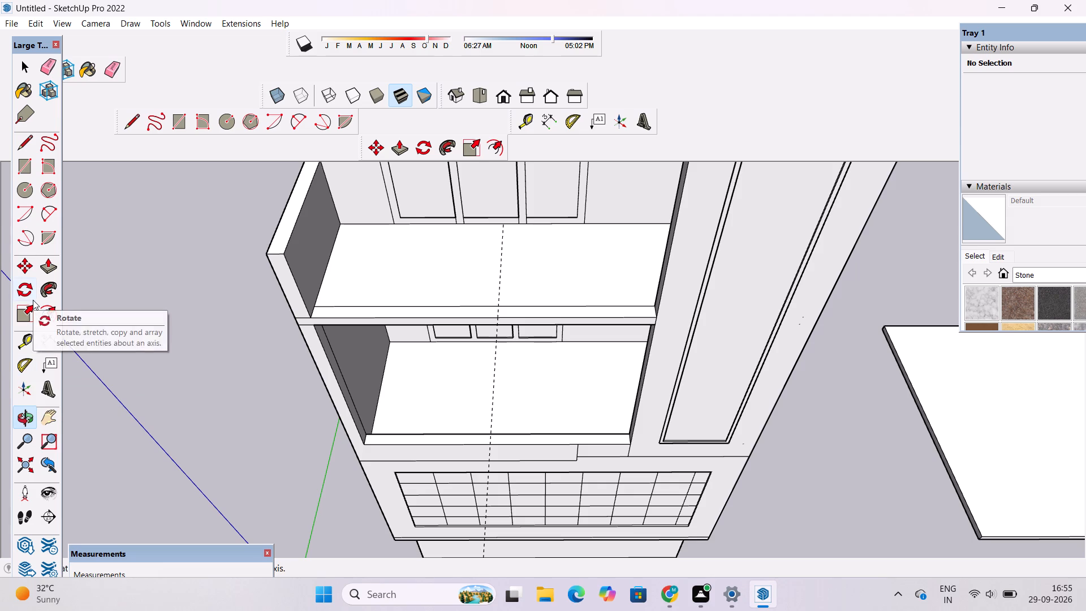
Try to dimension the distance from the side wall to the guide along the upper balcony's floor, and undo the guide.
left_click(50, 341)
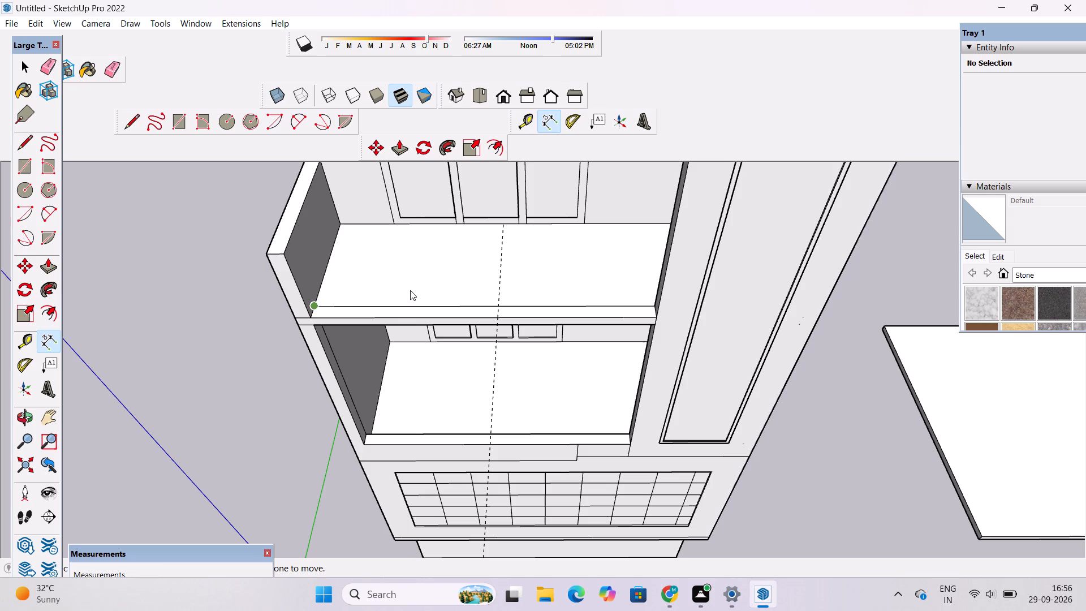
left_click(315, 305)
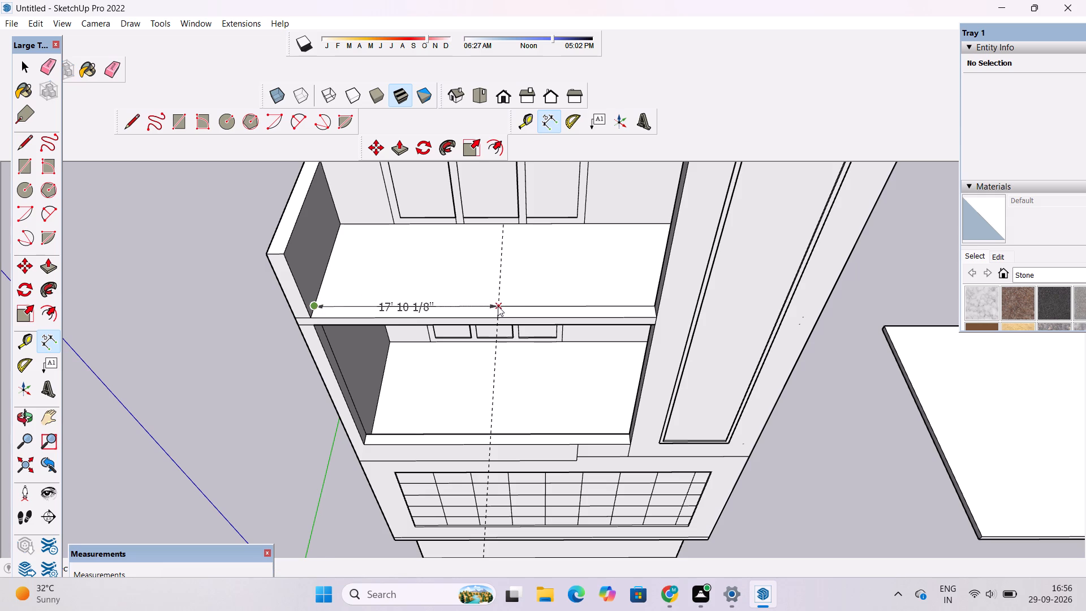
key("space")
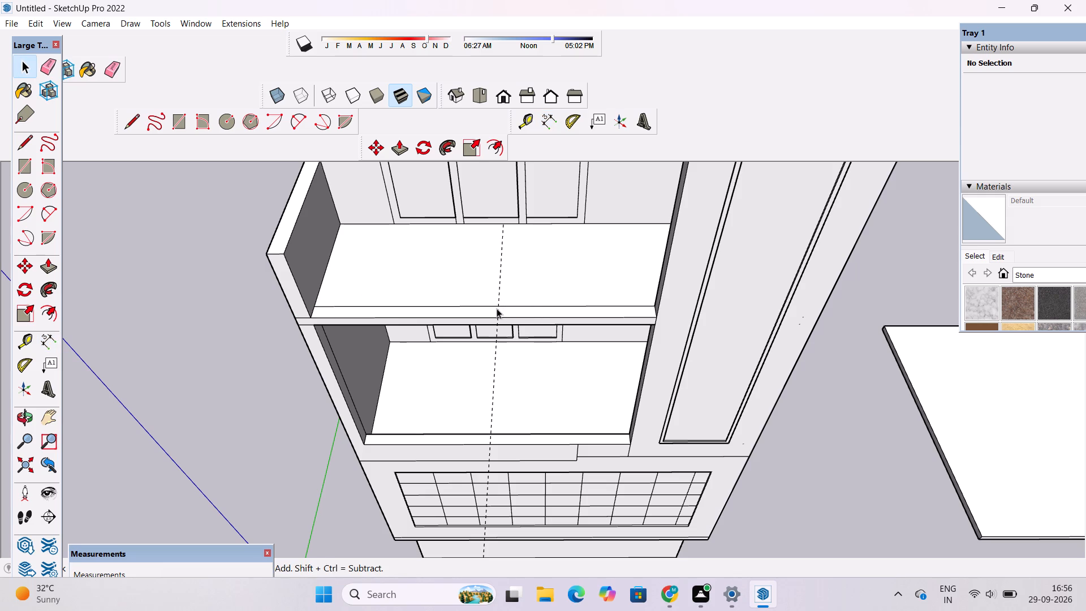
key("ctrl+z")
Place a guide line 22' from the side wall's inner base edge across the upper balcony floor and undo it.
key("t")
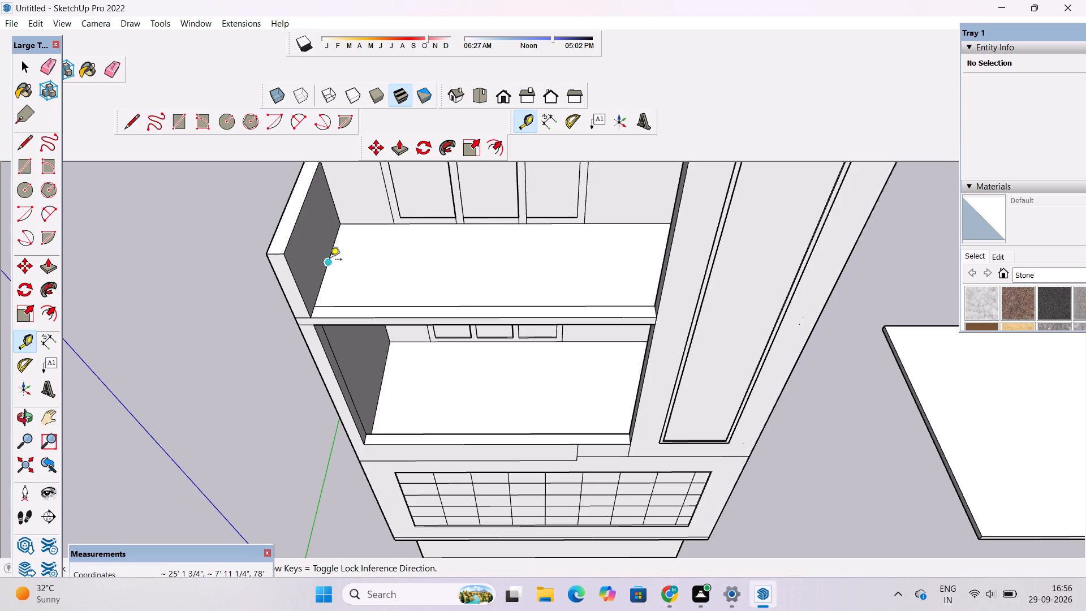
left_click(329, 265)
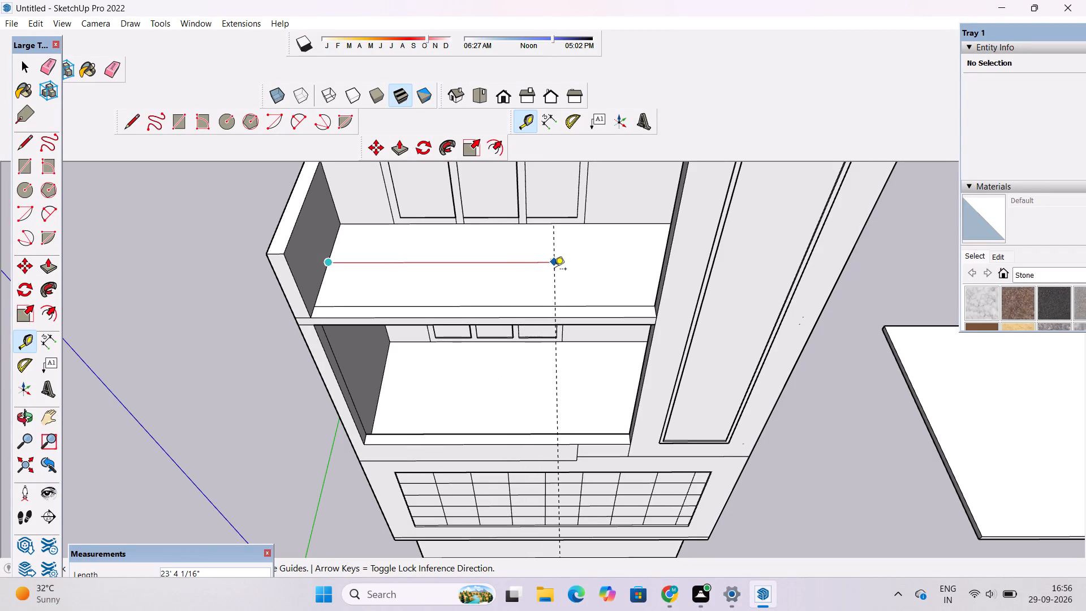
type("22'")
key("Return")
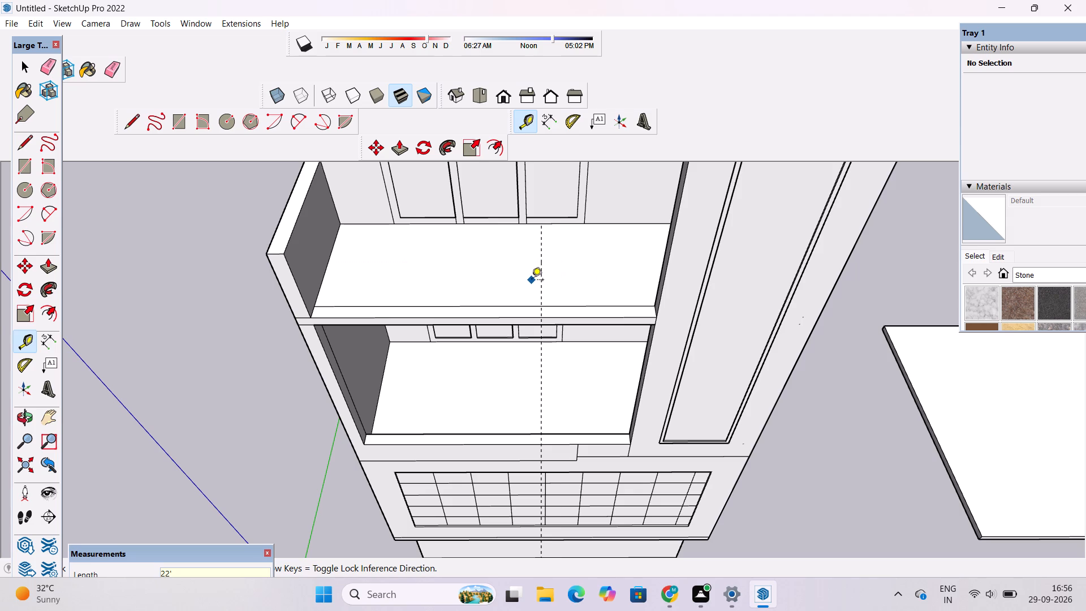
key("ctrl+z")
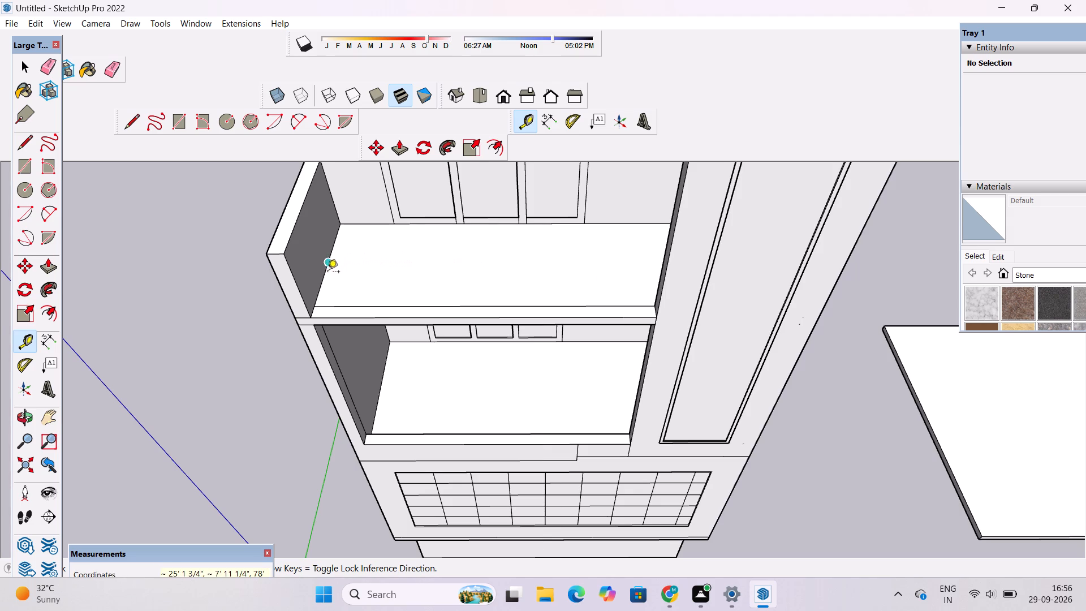
Place a guide line 20' from the side wall's inner base edge across the upper balcony floor.
left_click(325, 279)
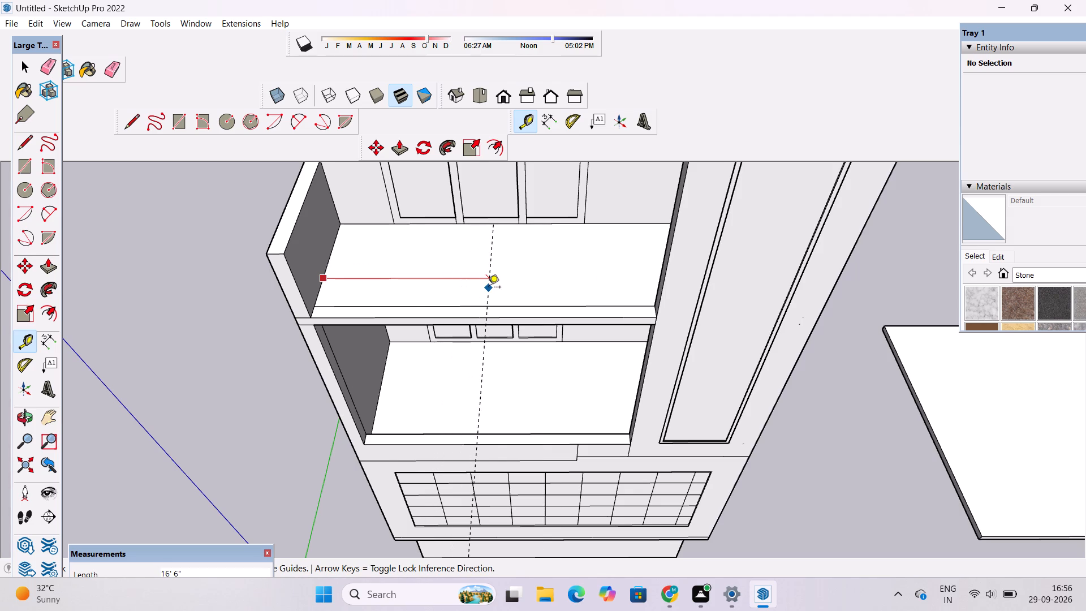
type("20'")
key("Return")
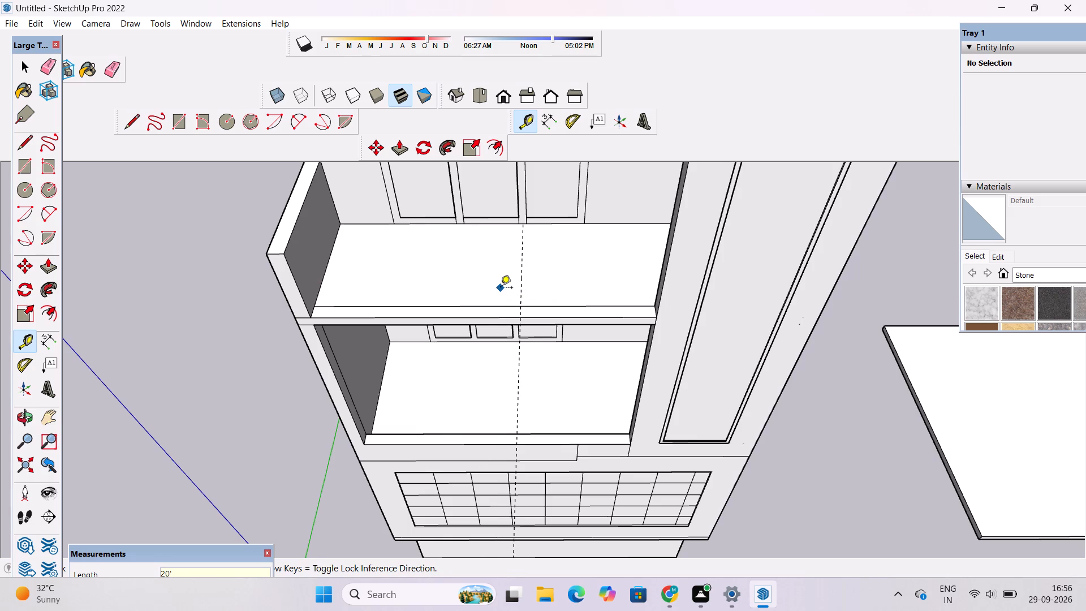
Draw a 1' 6" line along the guide across the front strip of the upper balcony floor, and erase the guide.
key("l")
scroll(515, 311, "up", 14)
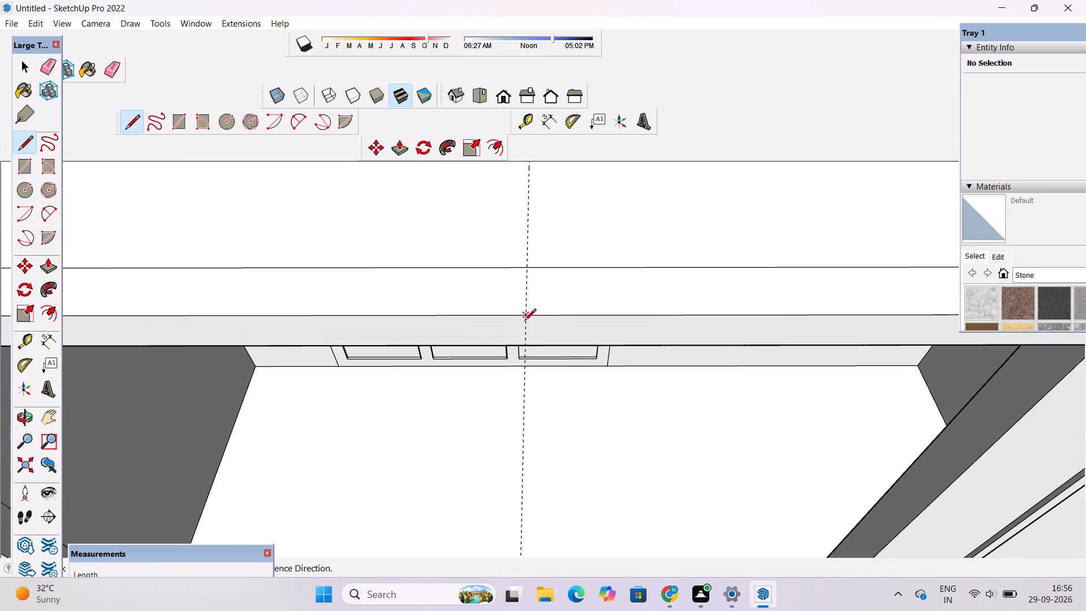
left_click(524, 317)
left_click(529, 267)
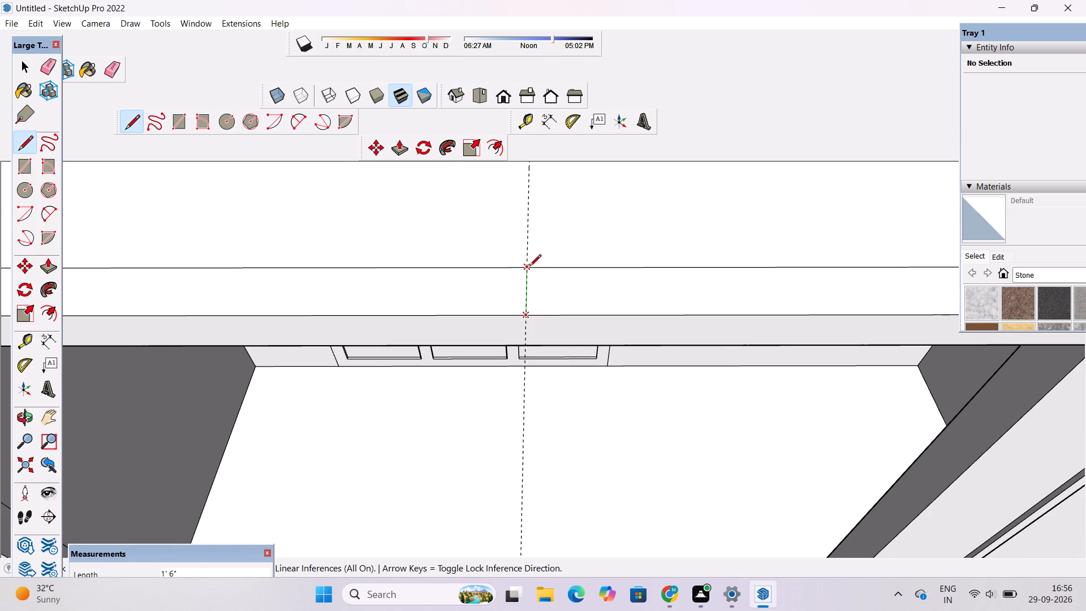
key("space")
key("e")
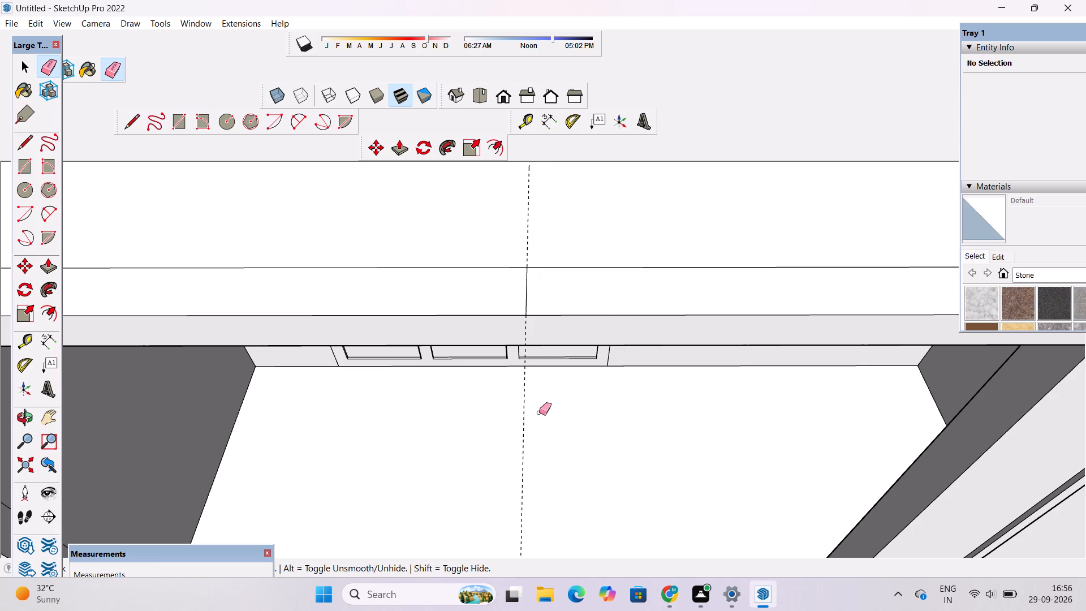
left_click_drag(539, 418, 496, 450)
Examine the divided front strip of the upper balcony and the lower balcony's front edge from above and farther away.
key("o")
scroll(497, 407, "down", 7)
left_click_drag(489, 441, 479, 390)
left_click_drag(484, 455, 484, 427)
scroll(484, 414, "down", 2)
left_click(491, 399)
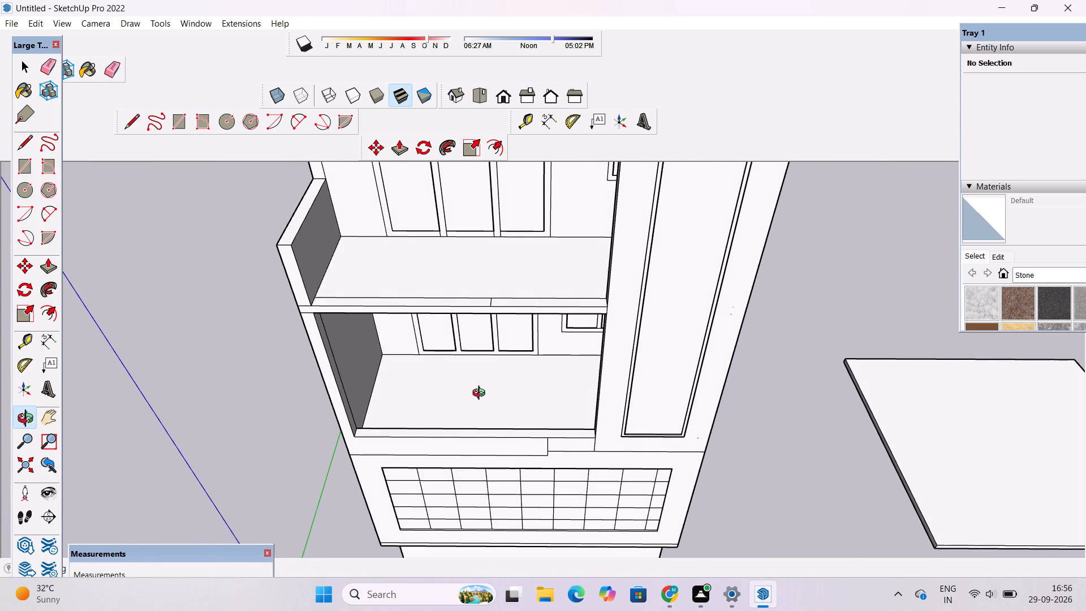
scroll(469, 396, "down", 2)
scroll(468, 446, "up", 4)
scroll(468, 444, "down", 1)
left_click_drag(474, 439, 477, 458)
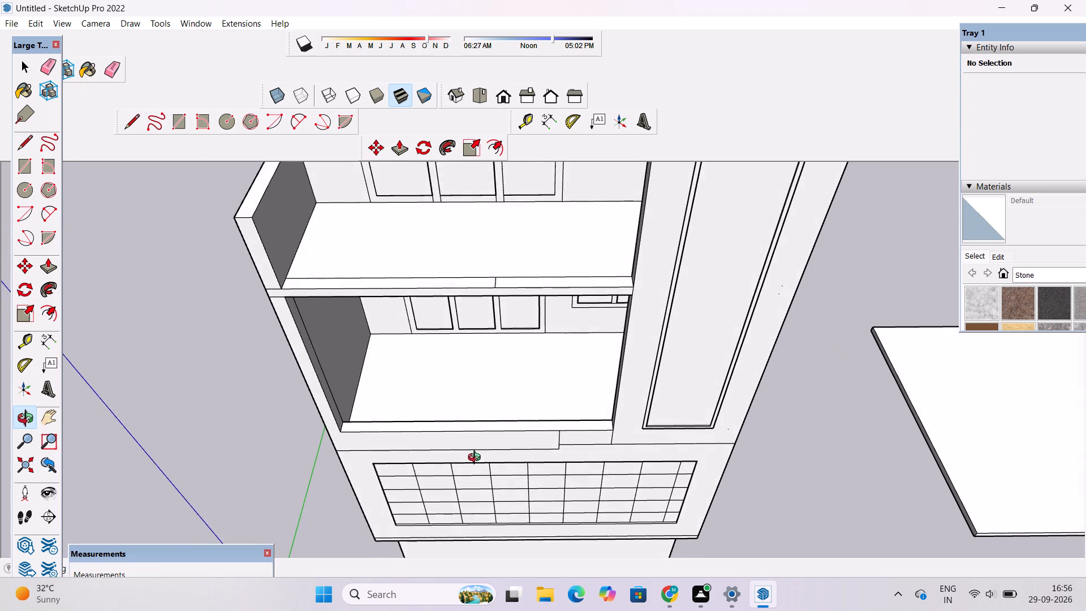
left_click_drag(477, 459, 487, 427, "shift")
left_click_drag(486, 440, 481, 459)
Place a guide line 20' from the side wall's inner base edge across the lower balcony floor.
scroll(473, 453, "up", 1)
key("t")
scroll(384, 407, "up", 2)
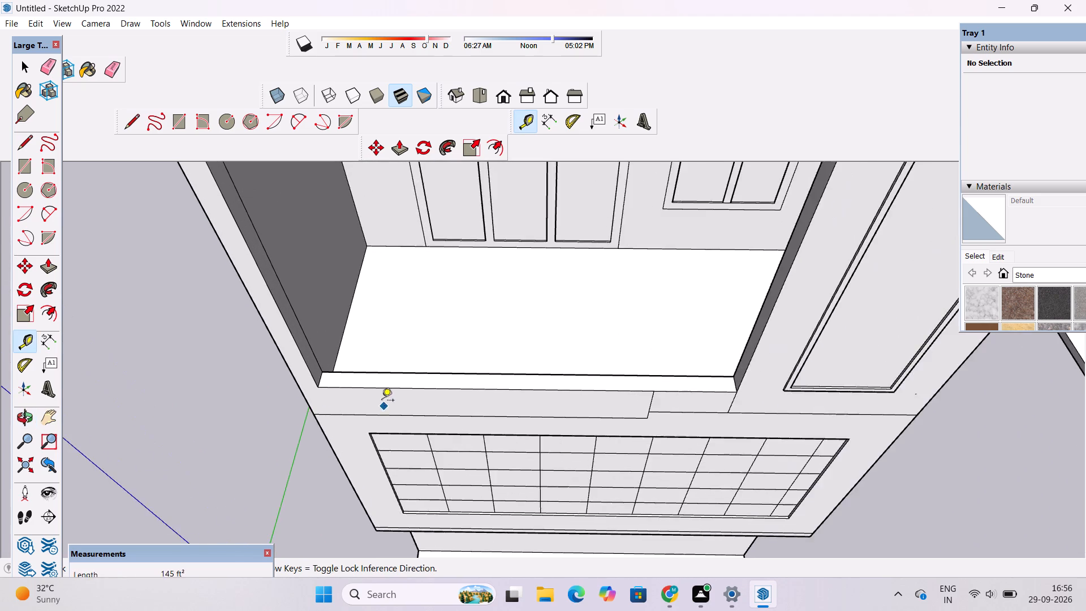
scroll(382, 401, "up", 8)
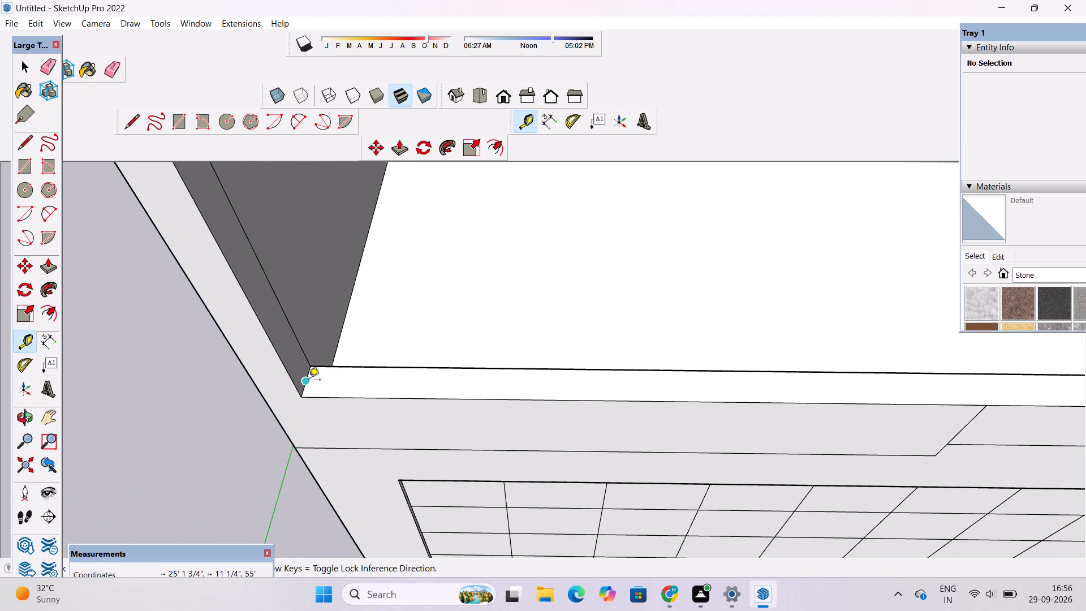
left_click(306, 382)
scroll(306, 382, "down", 3)
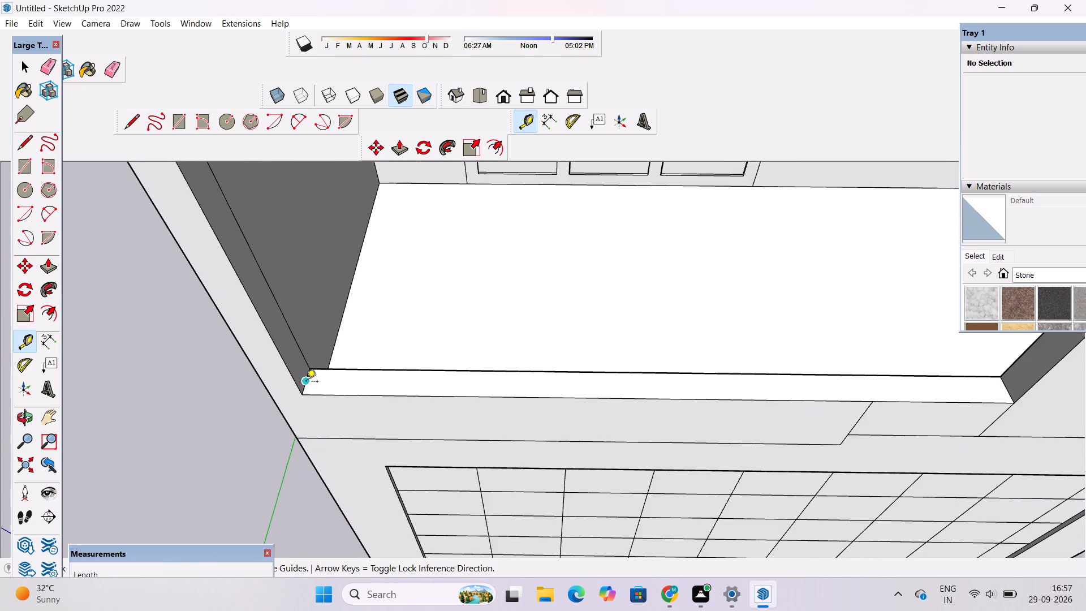
scroll(306, 382, "down", 3)
scroll(416, 377, "down", 4)
scroll(468, 380, "down", 3)
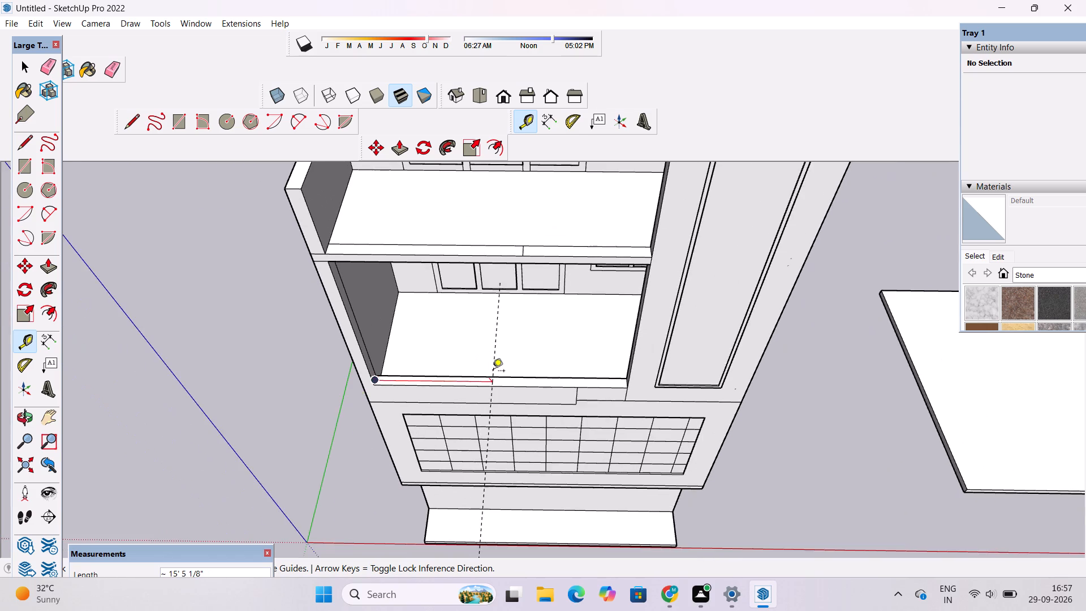
scroll(493, 372, "up", 3)
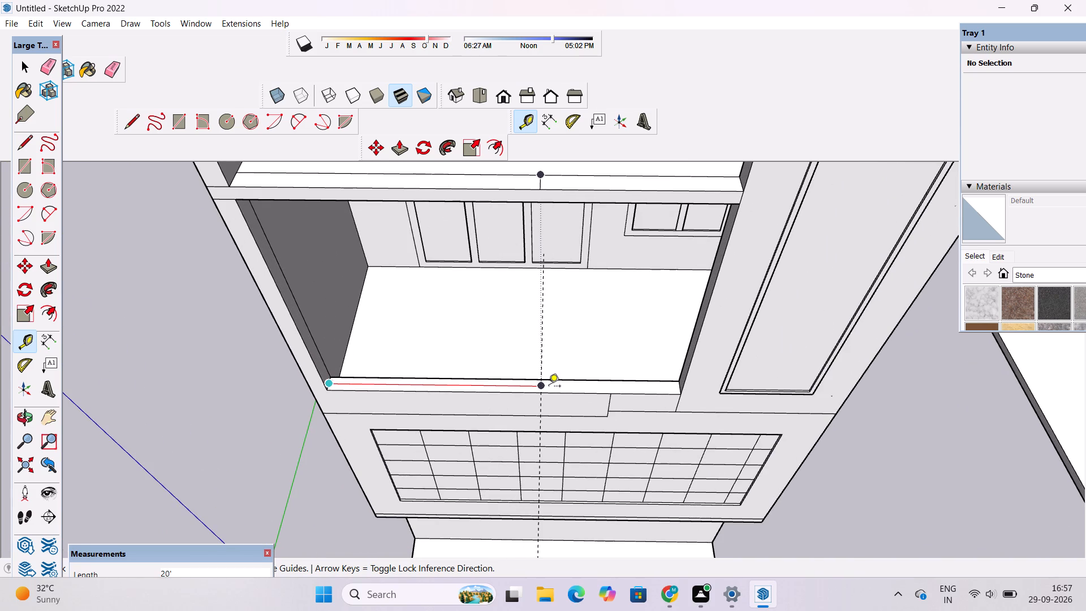
left_click(549, 387)
Draw a line along the guide across the front strip of the lower balcony floor.
key("l")
scroll(544, 386, "up", 2)
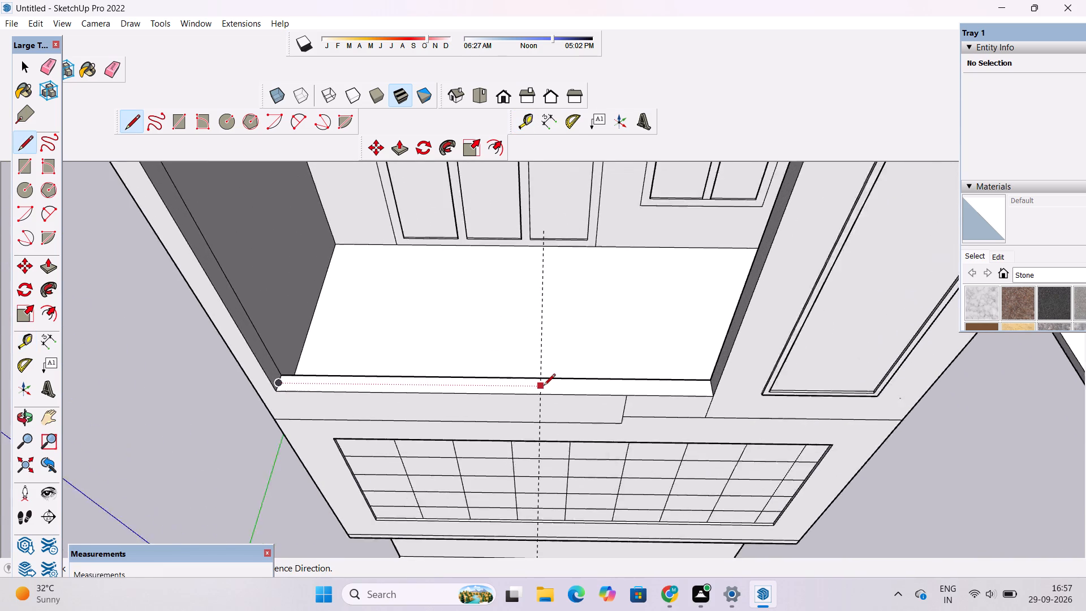
scroll(544, 386, "up", 6)
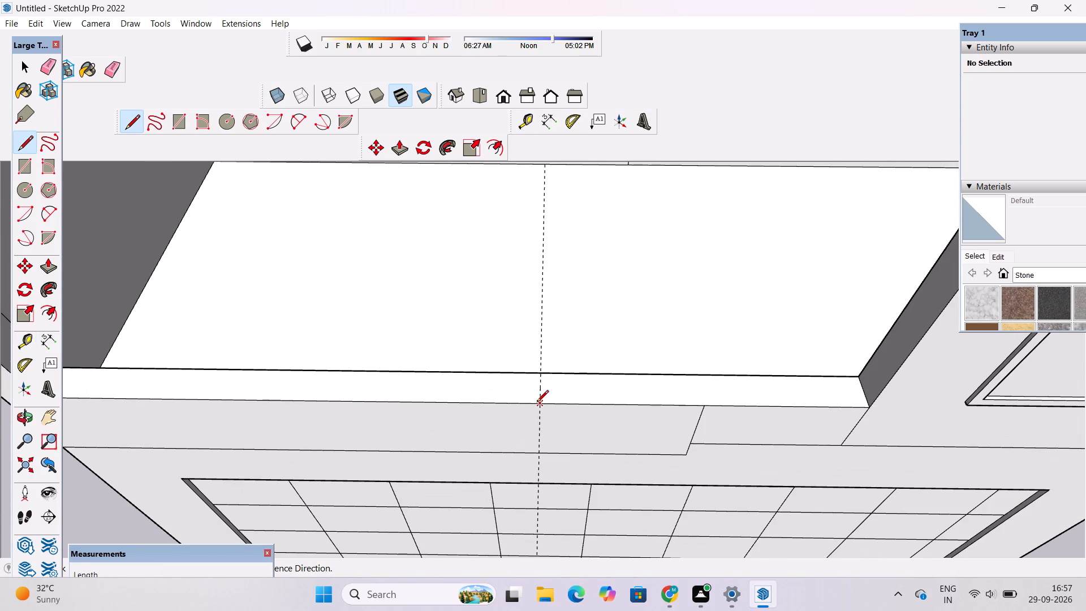
left_click(537, 403)
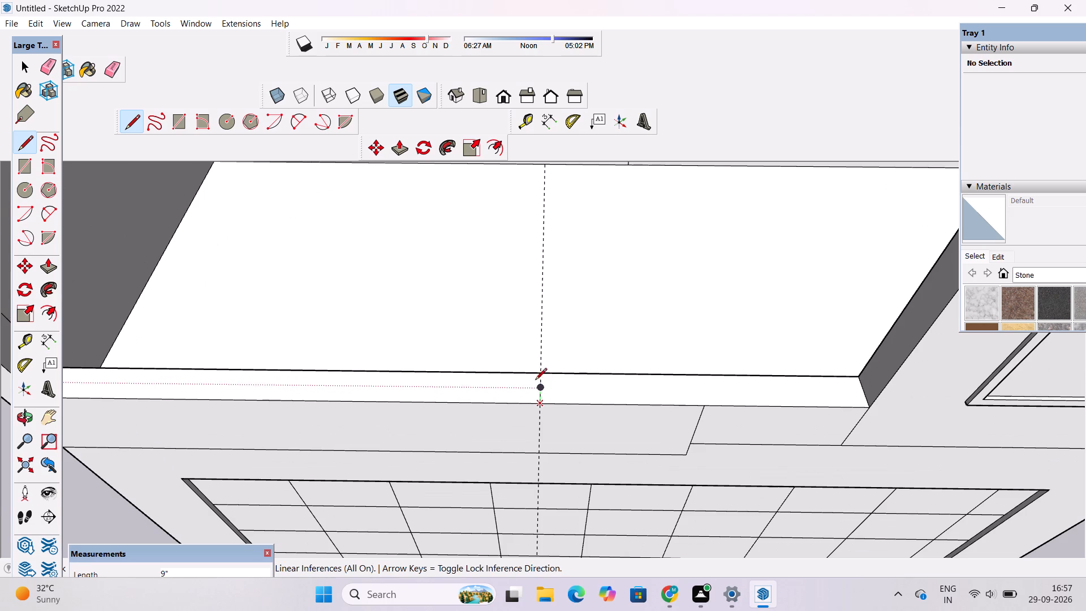
left_click(538, 375)
key("space")
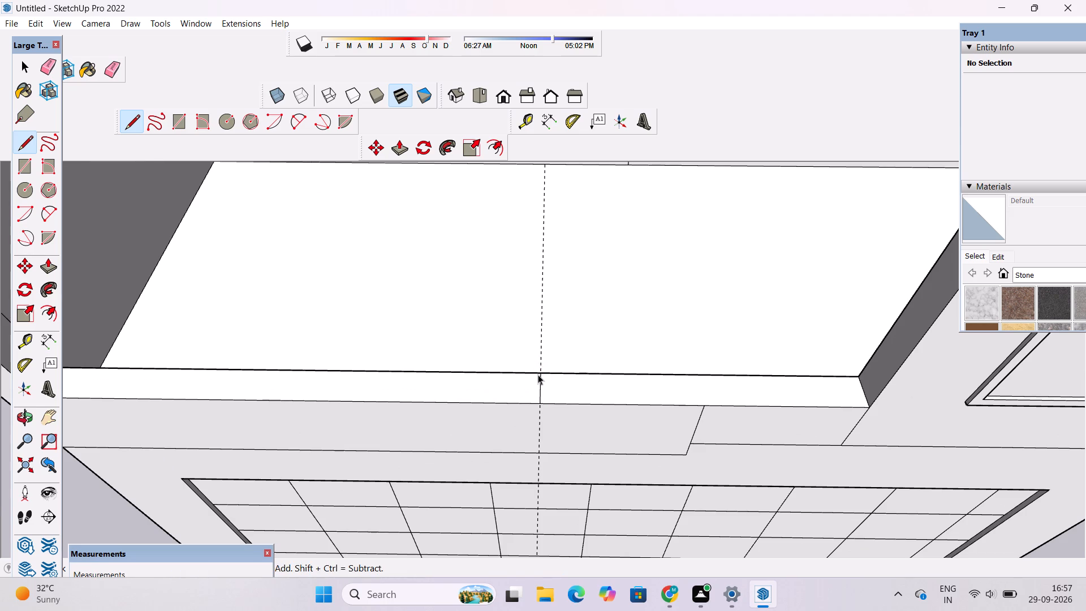
Examine both balconies and their divided front strips from several angles and farther away.
key("o")
scroll(535, 377, "down", 4)
left_click_drag(532, 382, 531, 418, "shift")
scroll(531, 418, "down", 5)
left_click_drag(515, 425, 510, 368)
scroll(493, 377, "down", 3)
left_click_drag(493, 377, 505, 454, "shift")
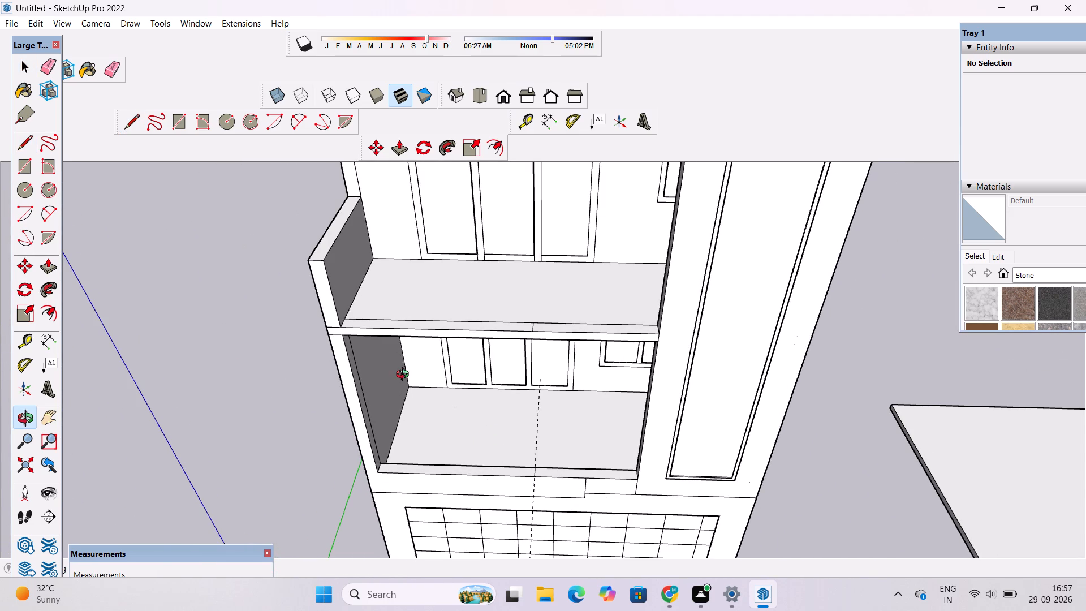
left_click_drag(404, 381, 401, 375)
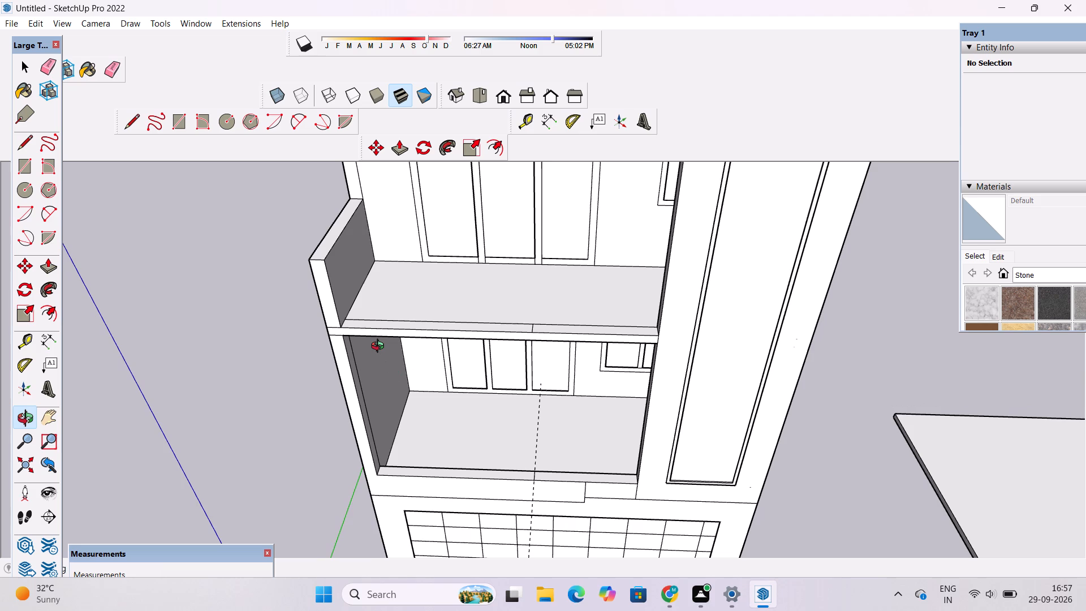
left_click(380, 347)
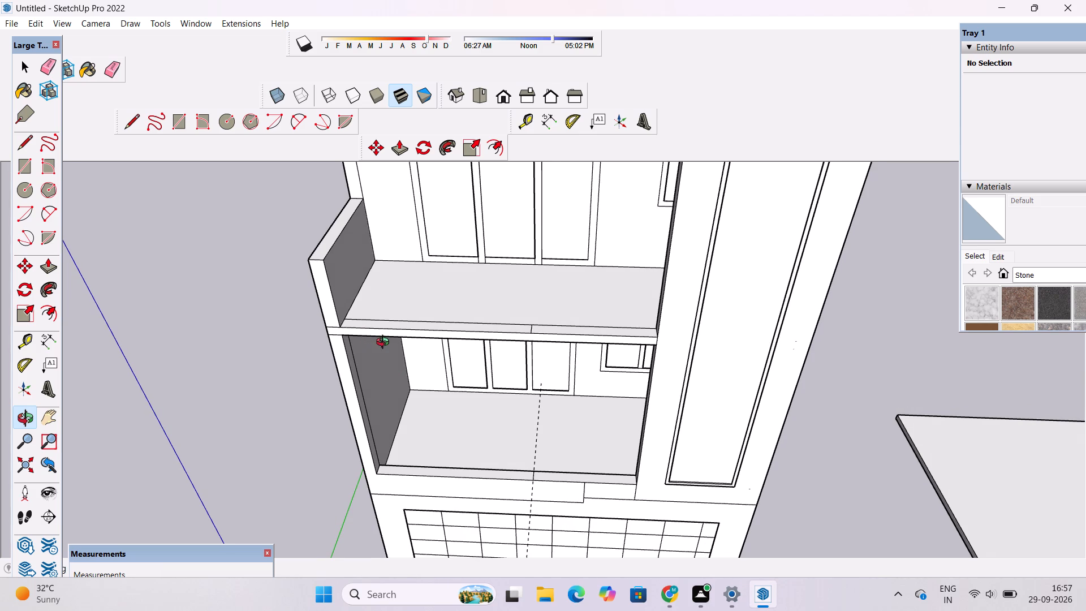
scroll(391, 359, "down", 4)
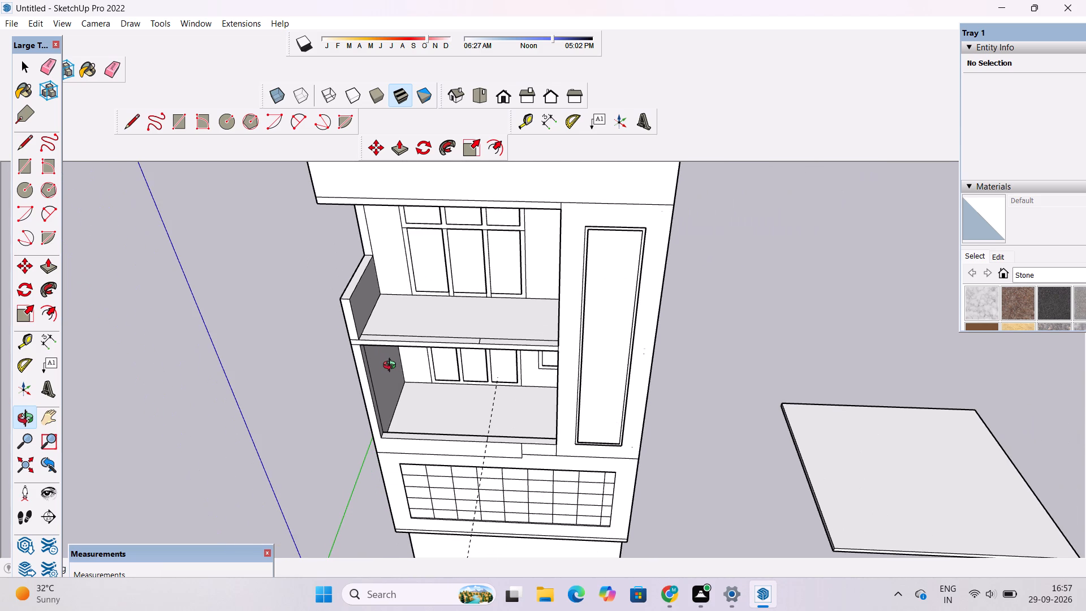
left_click_drag(395, 368, 375, 362)
left_click_drag(407, 357, 425, 364, "shift")
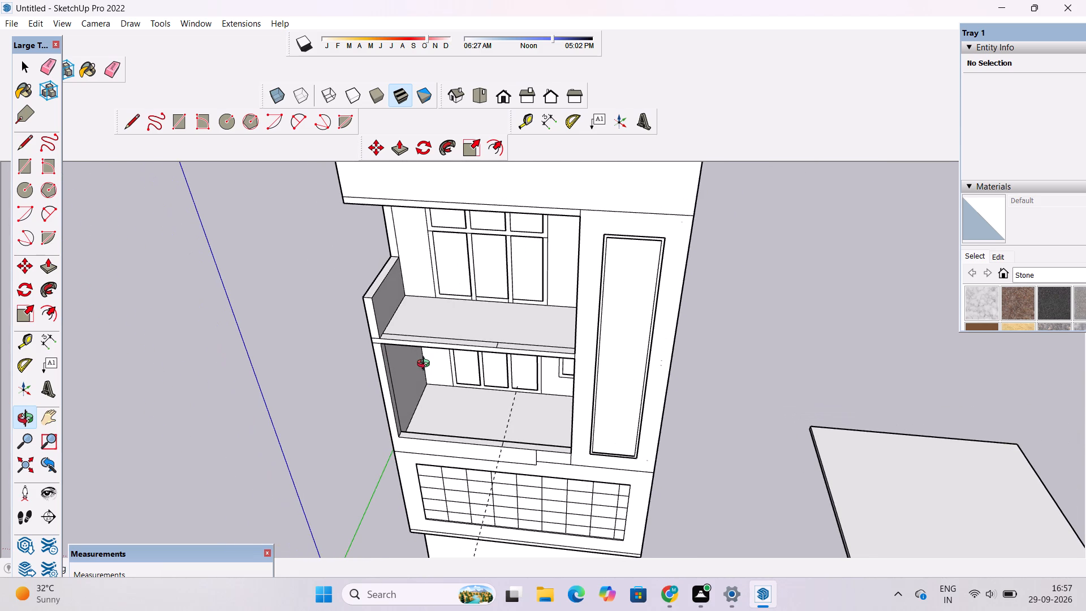
scroll(425, 364, "down", 1)
left_click_drag(426, 362, 433, 398)
Push/Pull the upper balcony's front strip section beside the side wall up to the top of that wall.
scroll(423, 371, "up", 2)
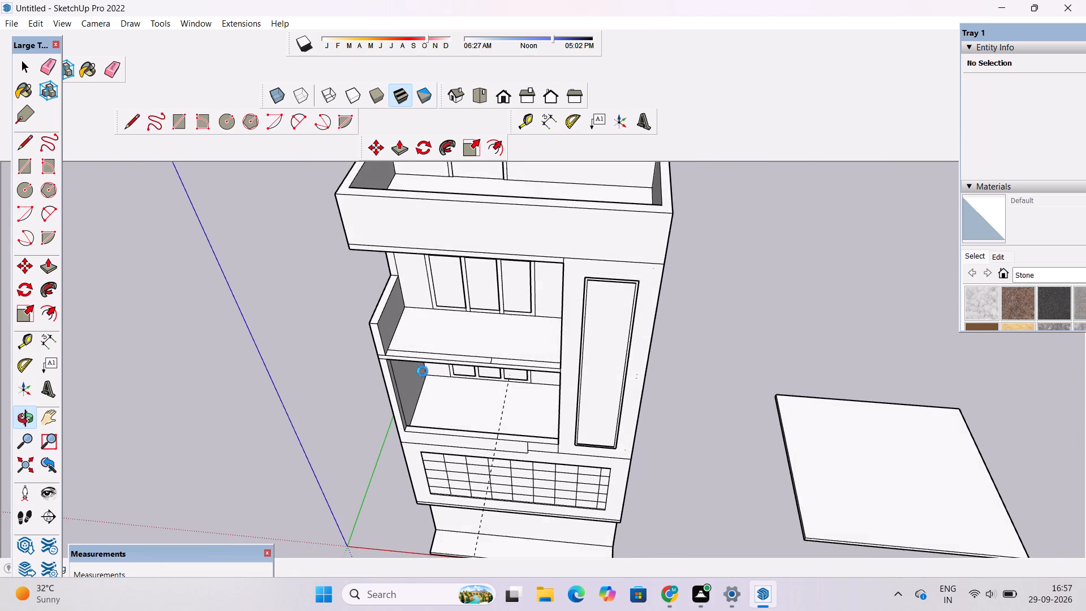
scroll(423, 371, "up", 5)
left_click_drag(394, 317, 389, 340, "shift")
left_click_drag(402, 382, 454, 388)
scroll(455, 388, "up", 3)
left_click_drag(455, 388, 441, 379)
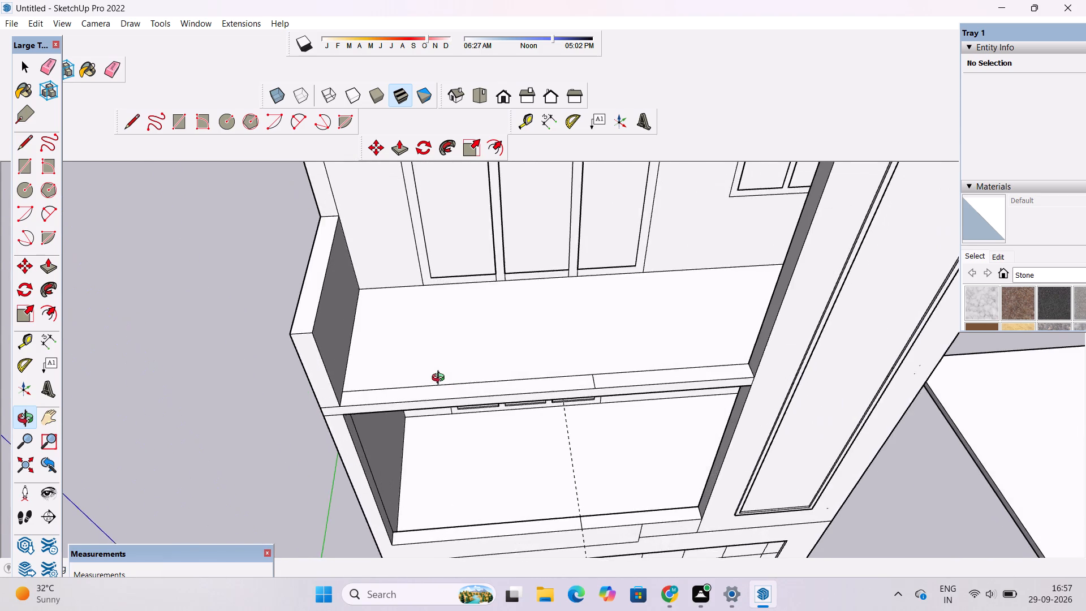
left_click_drag(441, 379, 439, 377)
left_click_drag(438, 375, 411, 406, "shift")
left_click_drag(408, 423, 385, 423, "shift")
scroll(382, 421, "up", 4)
left_click_drag(380, 428, 374, 386)
left_click_drag(376, 391, 389, 415, "shift")
left_click_drag(389, 415, 386, 434, "shift")
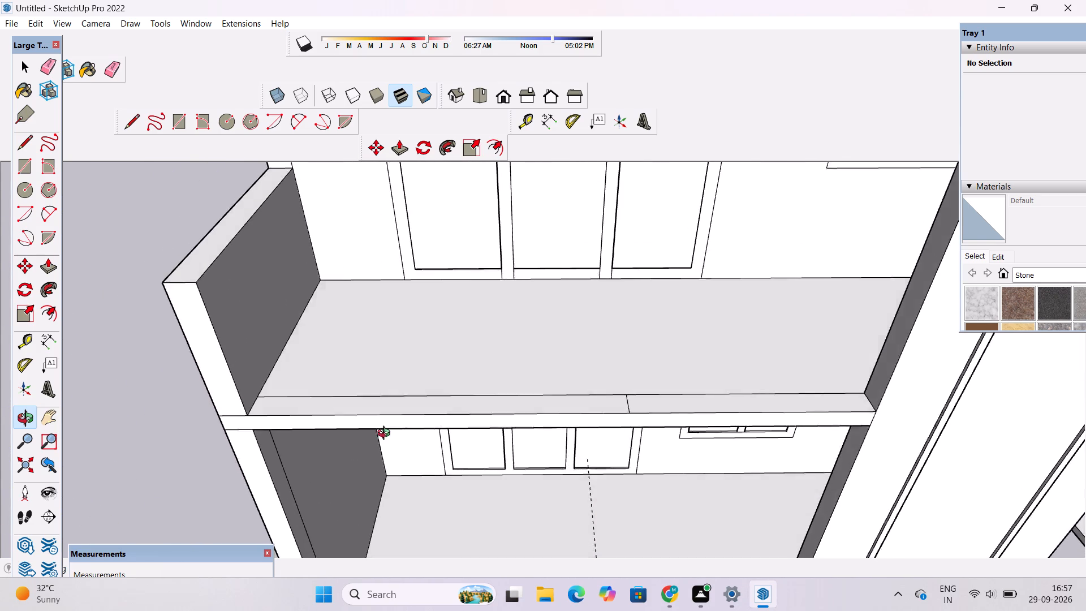
left_click_drag(386, 434, 382, 449, "shift")
key("space")
left_click(386, 427)
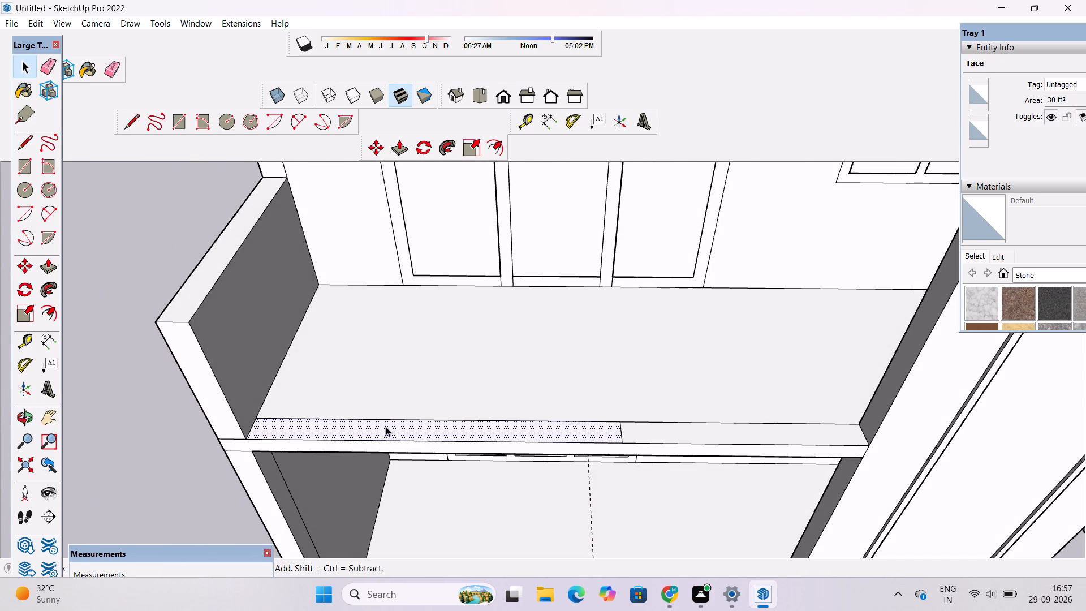
key("p")
left_click(386, 427)
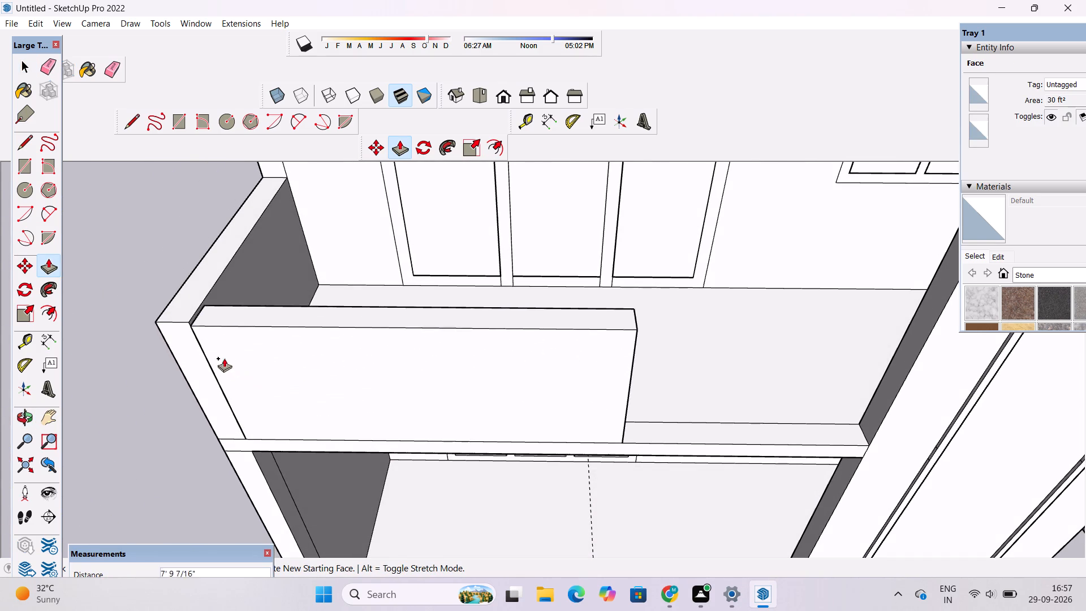
left_click(187, 328)
Examine the raised front parapet of the upper balcony and the lower balcony from the front, below and above.
key("o")
scroll(187, 330, "down", 8)
left_click_drag(252, 381, 252, 294)
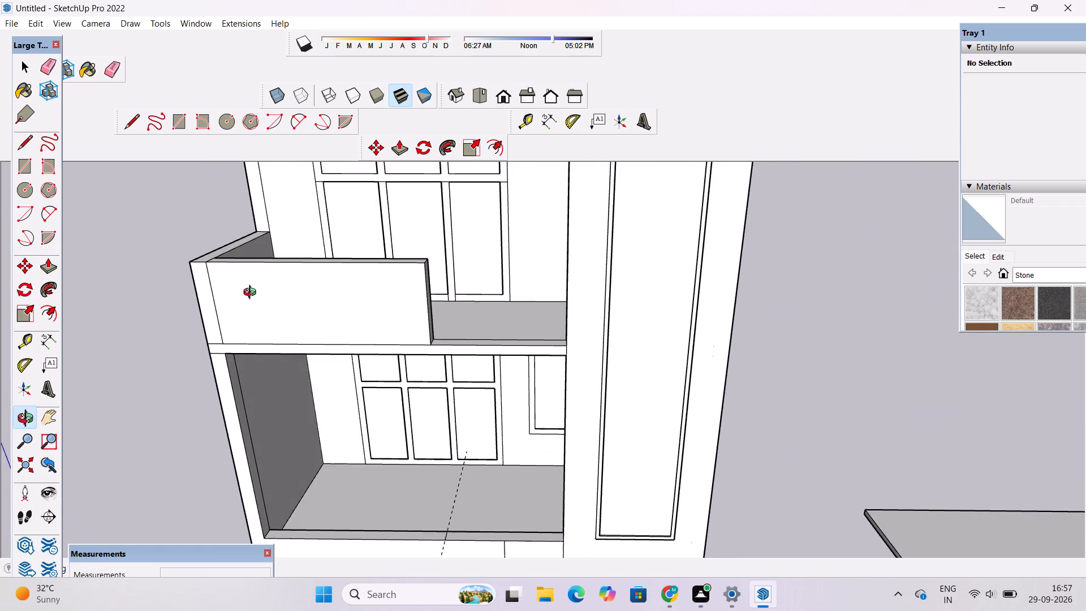
scroll(257, 305, "down", 4)
left_click_drag(264, 369, 303, 324)
scroll(306, 331, "down", 3)
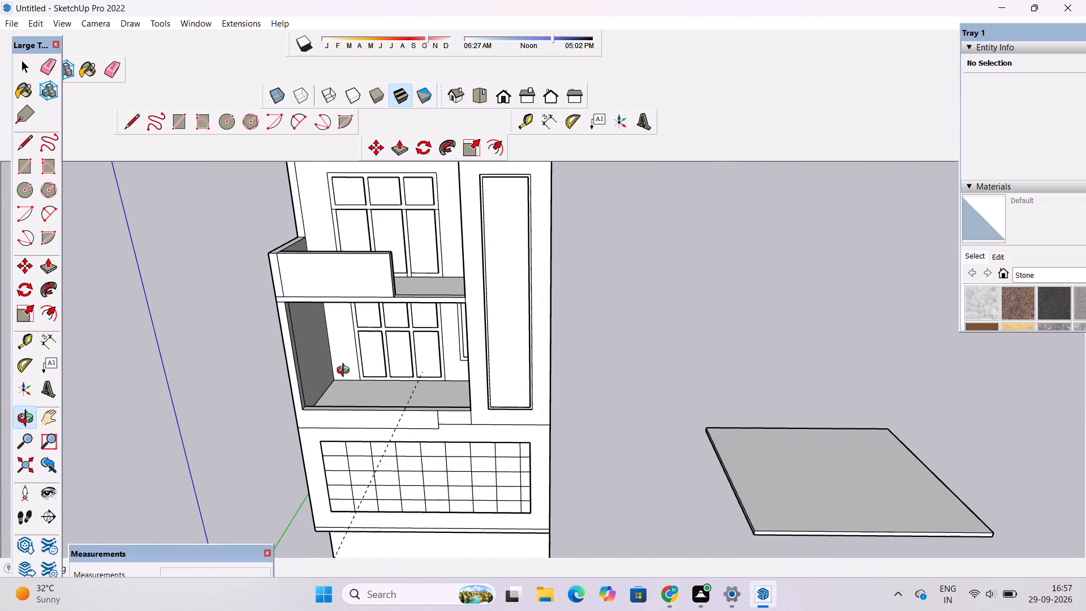
scroll(387, 413, "up", 1)
left_click_drag(398, 406, 369, 294)
left_click_drag(381, 304, 468, 296, "shift")
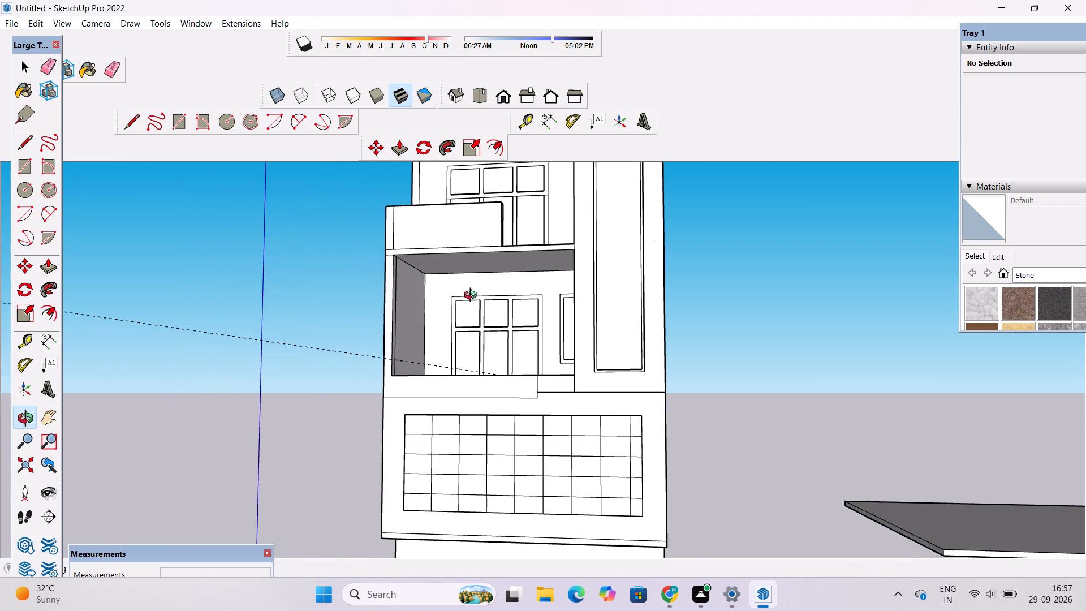
scroll(478, 330, "up", 1)
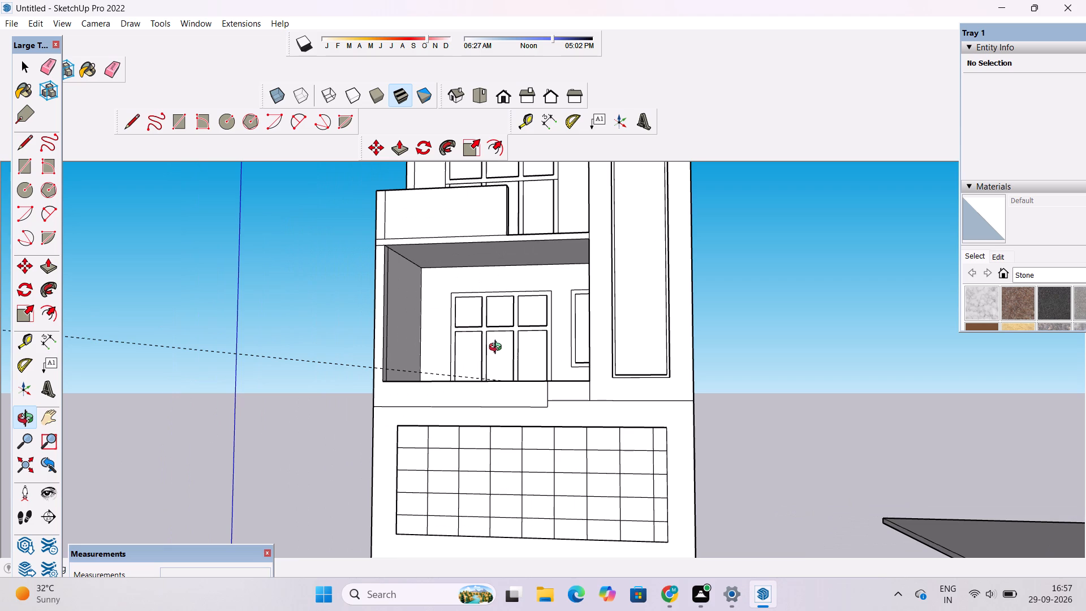
scroll(498, 348, "down", 2)
left_click_drag(525, 408, 531, 444)
scroll(438, 212, "up", 2)
left_click_drag(474, 268, 513, 273)
scroll(511, 290, "down", 4)
scroll(525, 324, "up", 1)
left_click_drag(532, 322, 535, 377)
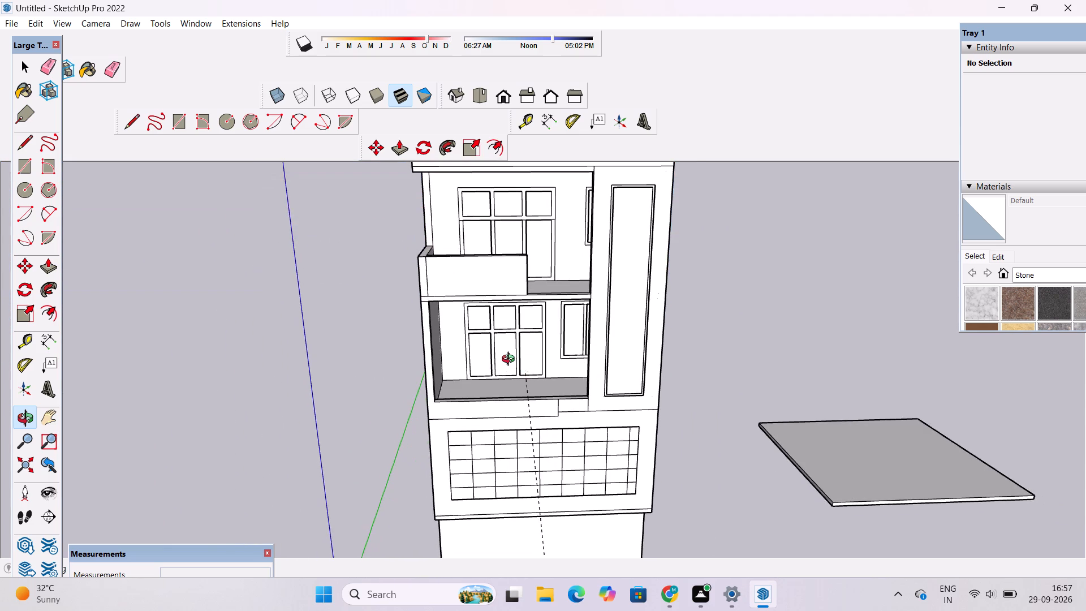
scroll(511, 360, "up", 4)
scroll(490, 289, "down", 4)
scroll(498, 313, "up", 3)
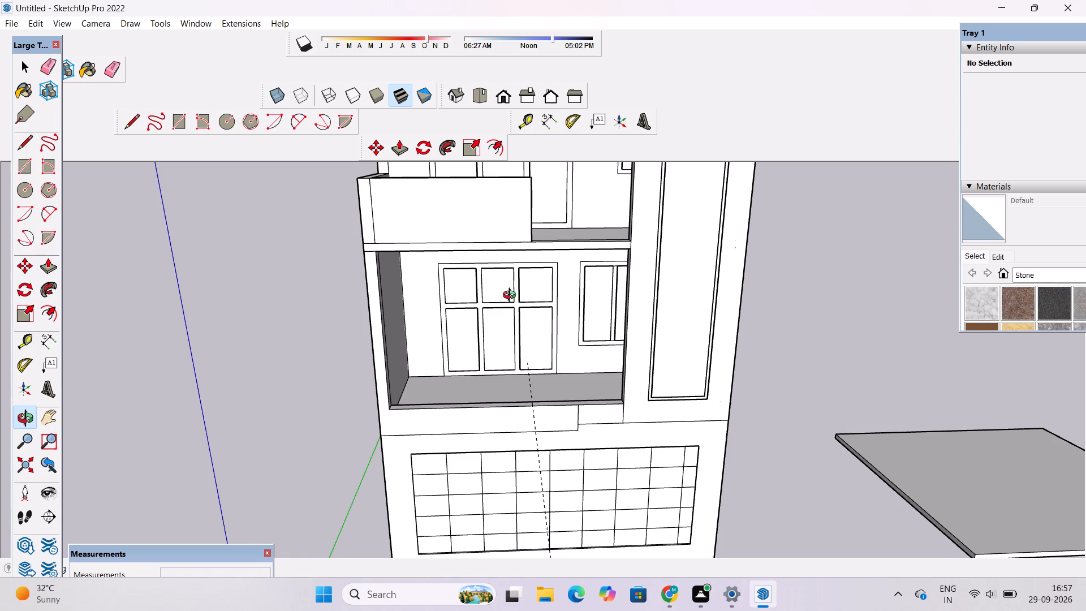
scroll(514, 298, "down", 2)
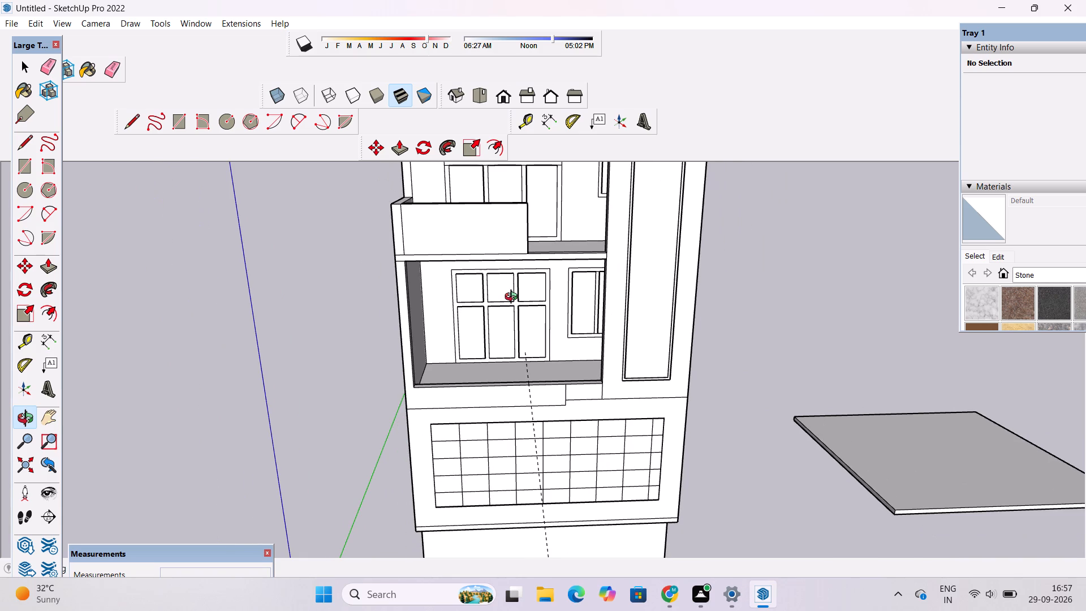
scroll(514, 290, "down", 4)
left_click_drag(496, 325, 496, 315)
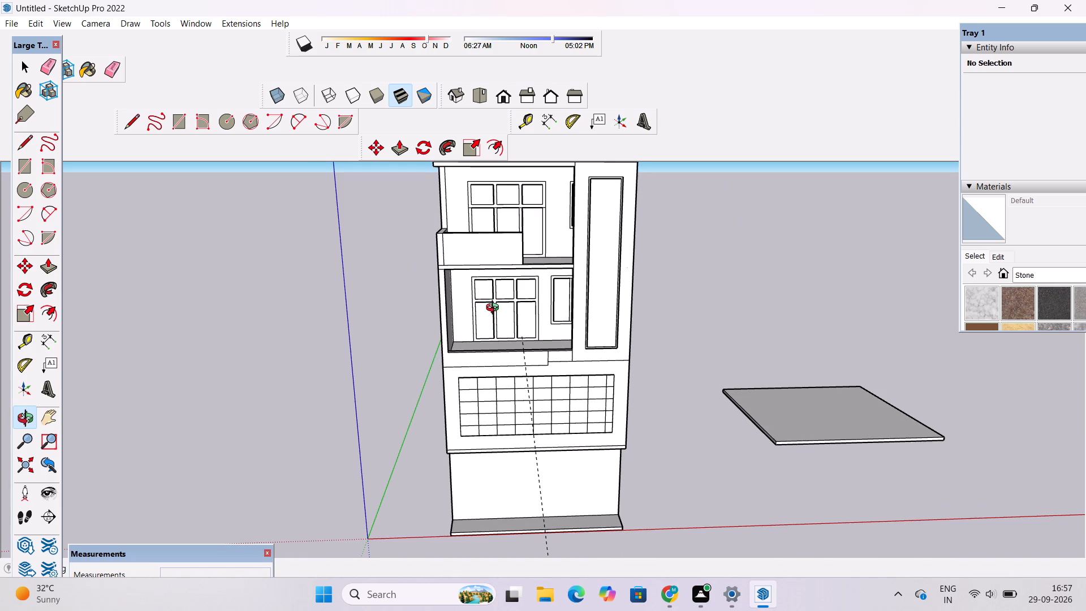
Erase the dashed guide line crossing the lower balcony floor.
scroll(495, 309, "up", 1)
left_click_drag(495, 316, 433, 333, "shift")
scroll(423, 317, "up", 3)
left_click_drag(460, 377, 469, 431)
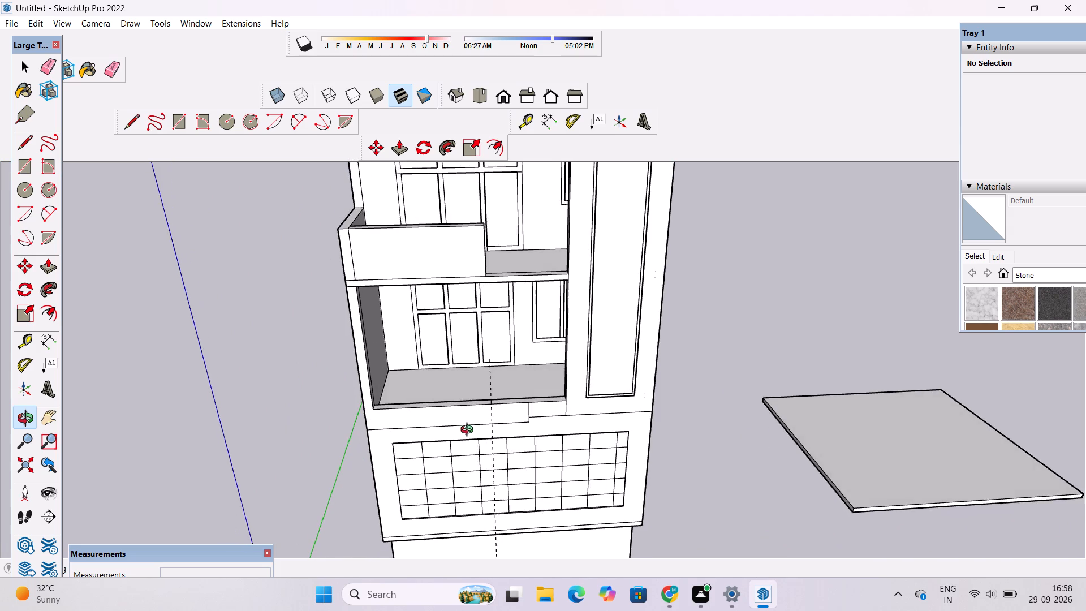
left_click_drag(469, 431, 469, 428)
scroll(480, 408, "up", 5)
left_click_drag(480, 410, 459, 368, "shift")
left_click_drag(456, 398, 454, 418)
key("e")
scroll(453, 384, "up", 3)
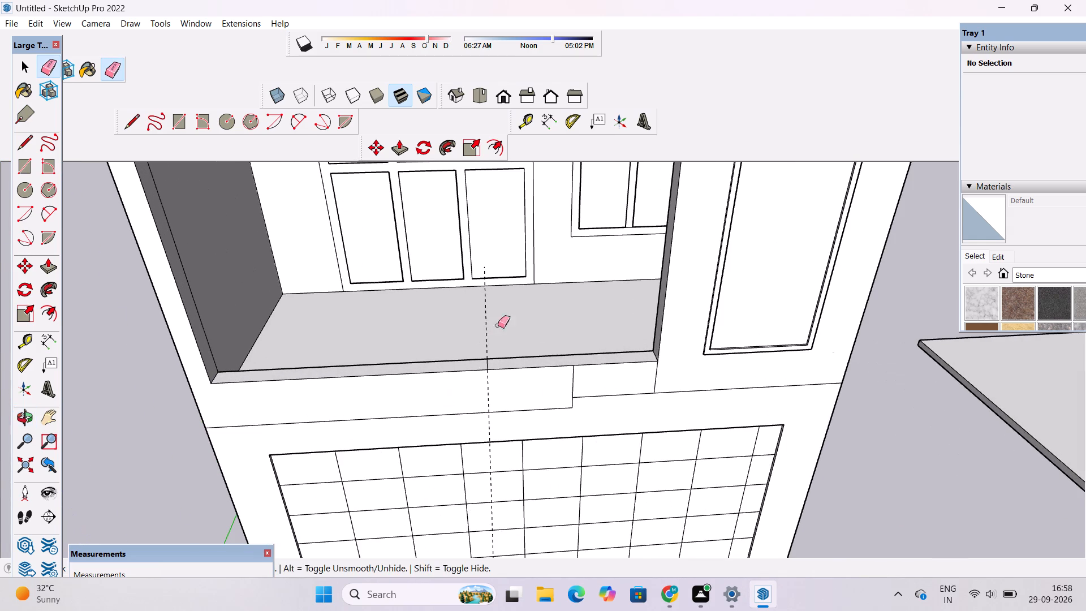
left_click_drag(502, 320, 477, 332)
Examine the lower balcony's divided strip and the remaining low section of the upper balcony's front strip from above.
key("o")
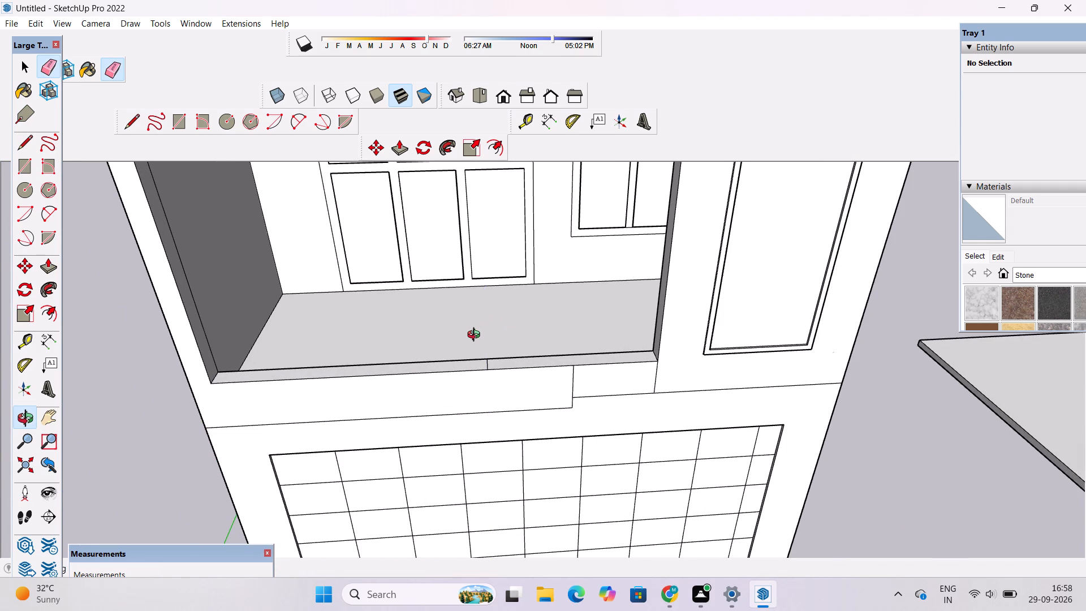
scroll(476, 336, "down", 3)
scroll(476, 336, "up", 1)
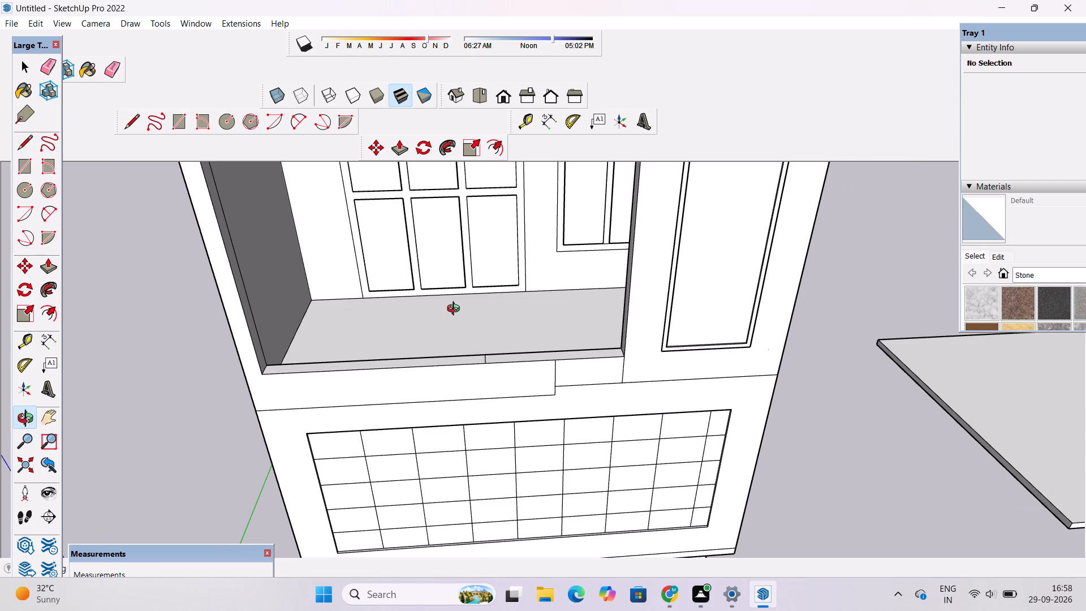
scroll(446, 299, "down", 9)
scroll(462, 266, "up", 2)
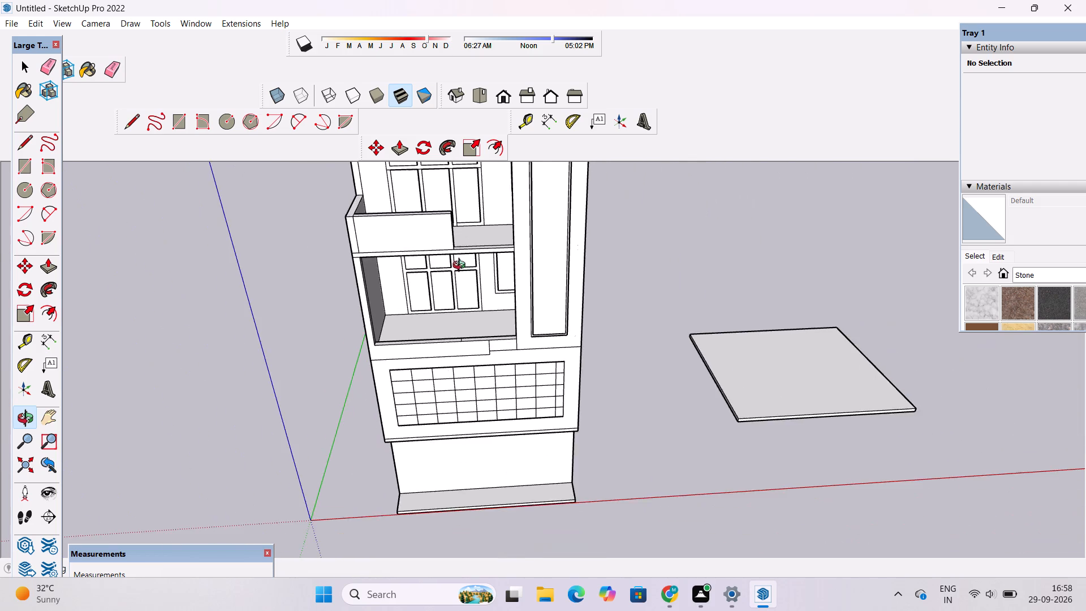
scroll(462, 266, "up", 2)
left_click_drag(453, 307, 451, 296)
left_click_drag(482, 206, 478, 317)
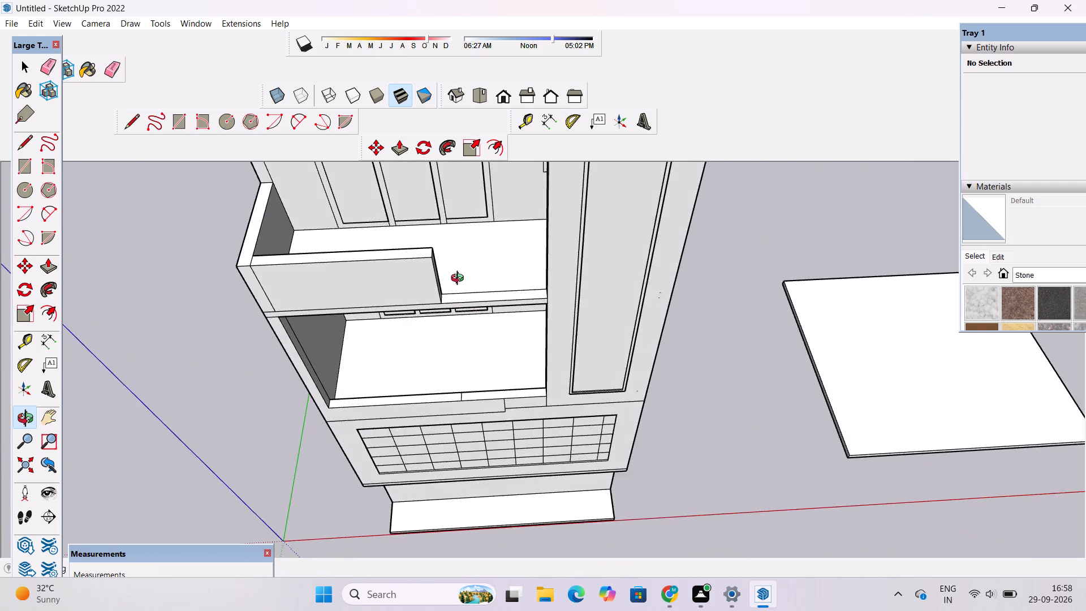
scroll(460, 279, "up", 10)
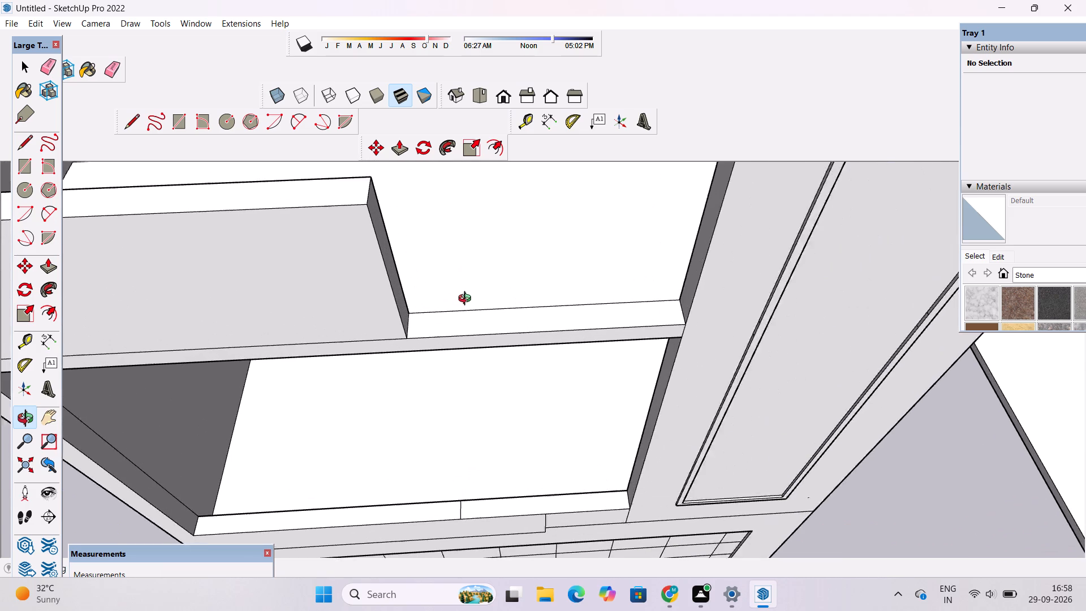
scroll(467, 300, "up", 1)
left_click_drag(469, 312, 470, 319)
left_click_drag(465, 332, 465, 353, "shift")
left_click_drag(460, 372, 457, 365)
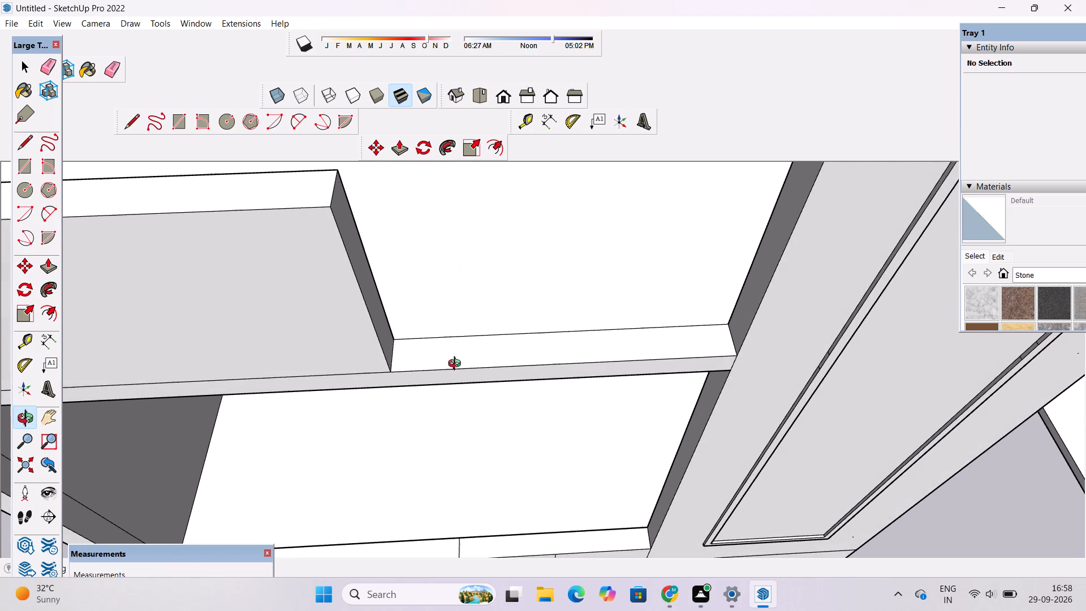
Push/Pull the remaining low section of the upper balcony's front strip up by 3'.
left_click_drag(457, 365, 455, 374)
left_click(455, 374)
key("p")
left_click(464, 360)
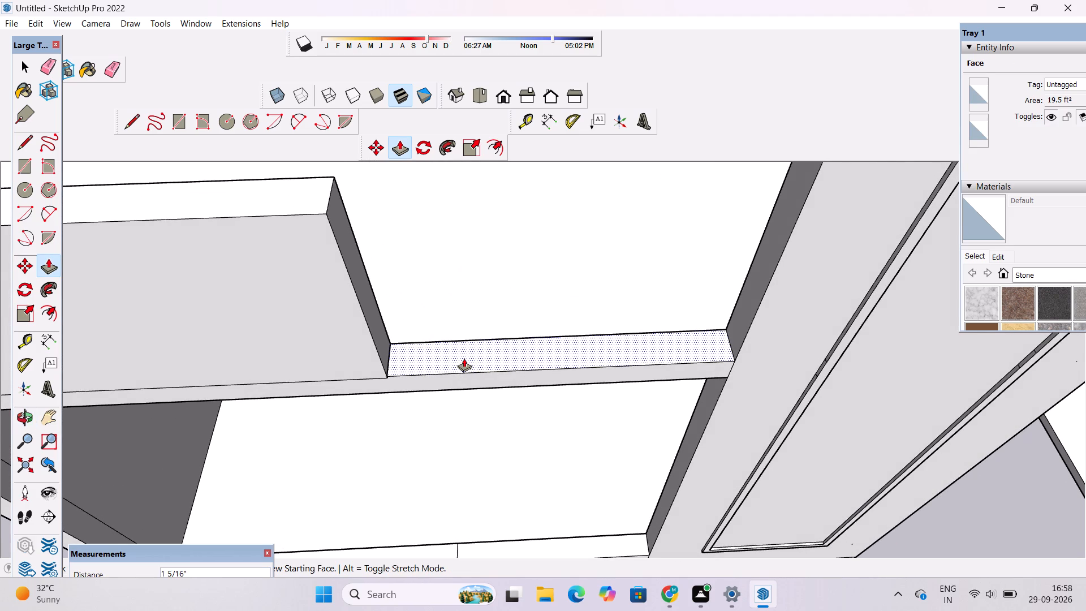
scroll(460, 348, "down", 1)
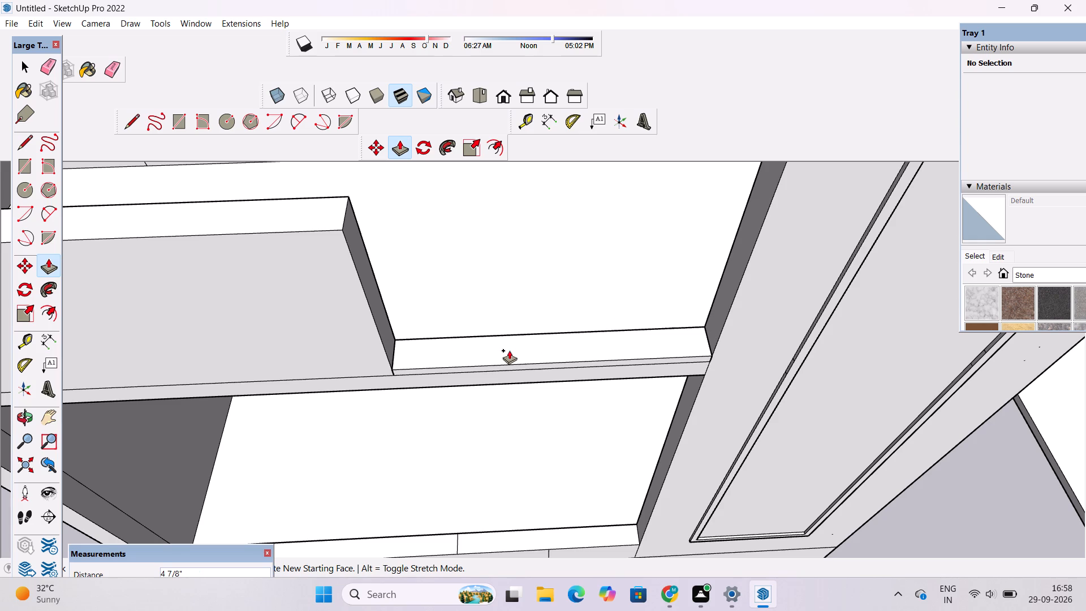
type("3'")
key("Return")
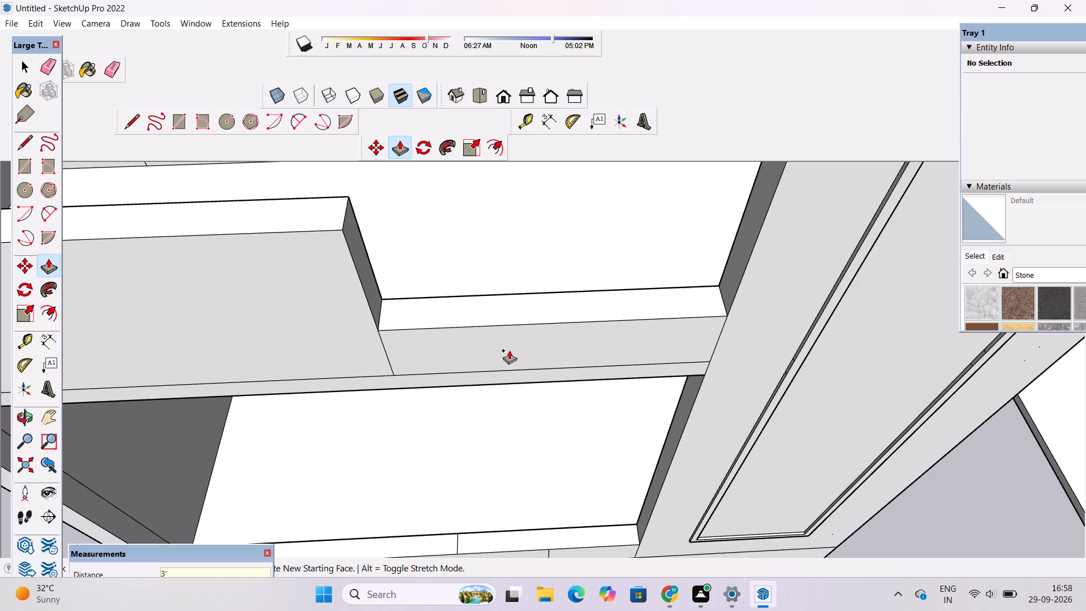
Examine the raised low parapet section of the upper balcony from the front, the side and further away.
key("o")
scroll(507, 364, "down", 5)
left_click_drag(510, 440, 508, 308)
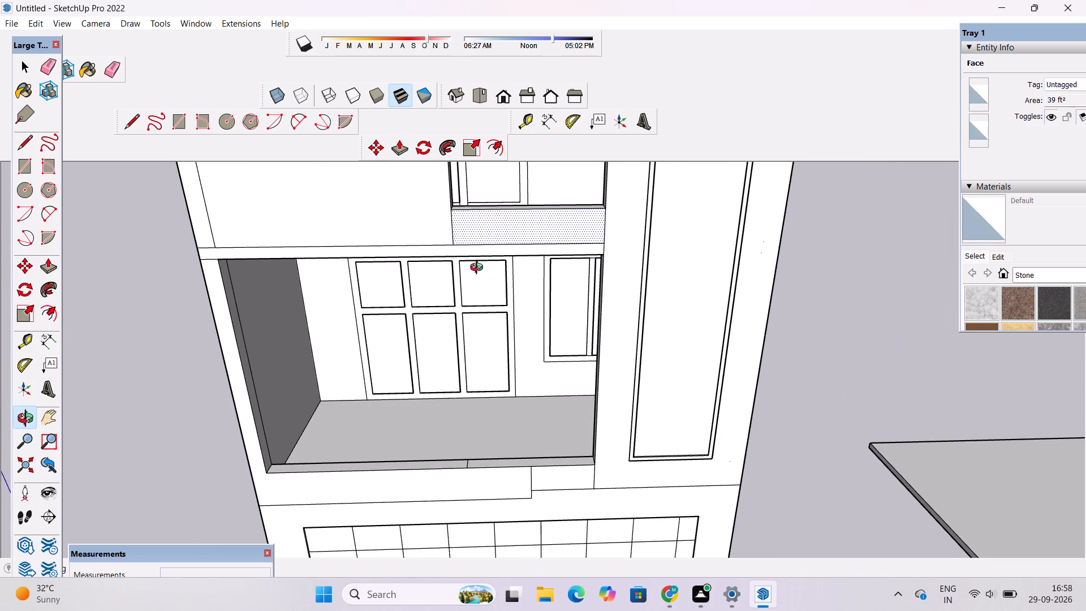
left_click_drag(479, 270, 463, 421, "shift")
scroll(456, 394, "down", 5)
scroll(454, 392, "up", 9)
left_click_drag(454, 392, 600, 359)
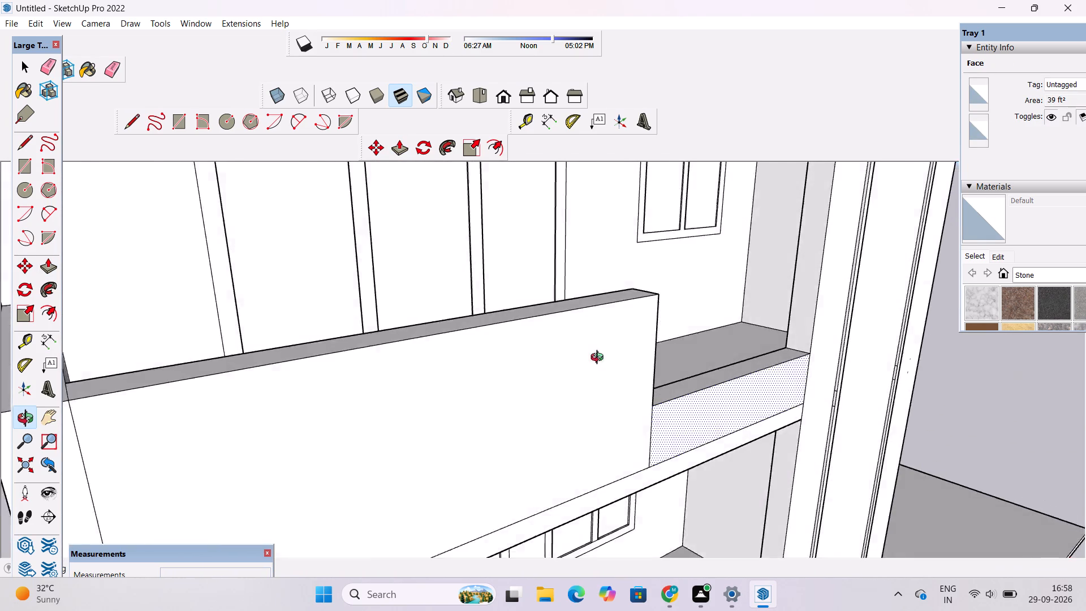
left_click_drag(600, 359, 423, 311)
left_click(423, 311)
left_click_drag(378, 307, 475, 244, "shift")
scroll(475, 244, "down", 12)
left_click_drag(482, 291, 494, 305, "shift")
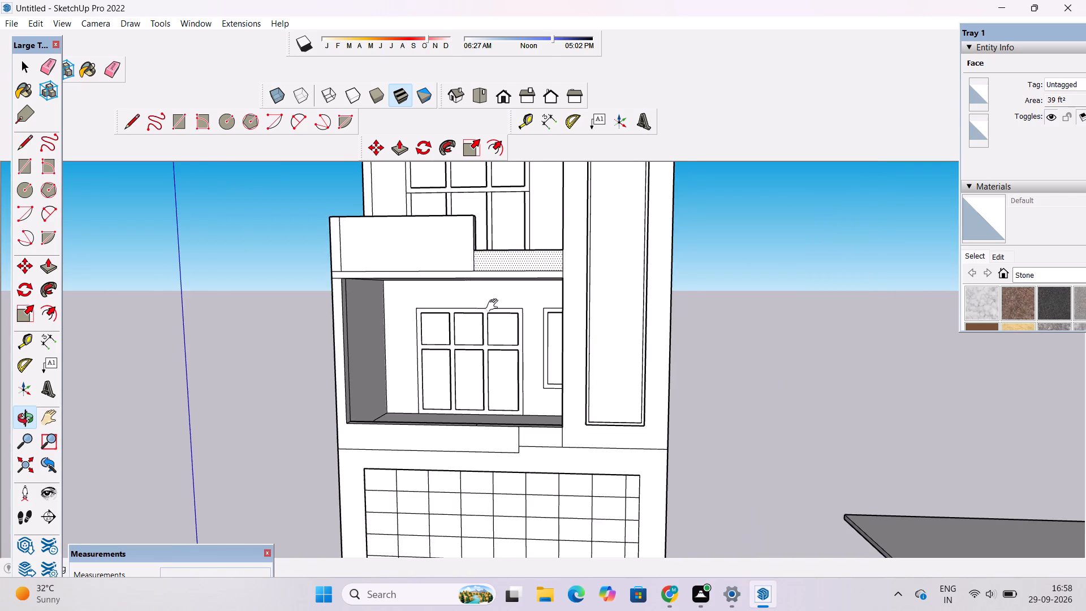
left_click_drag(494, 305, 502, 311, "shift")
left_click_drag(493, 342, 575, 359, "shift")
Draw a vertical line about 27' long from the base of the upper parapet's step down across the lower balcony opening to the band's lower edge.
scroll(574, 358, "up", 2)
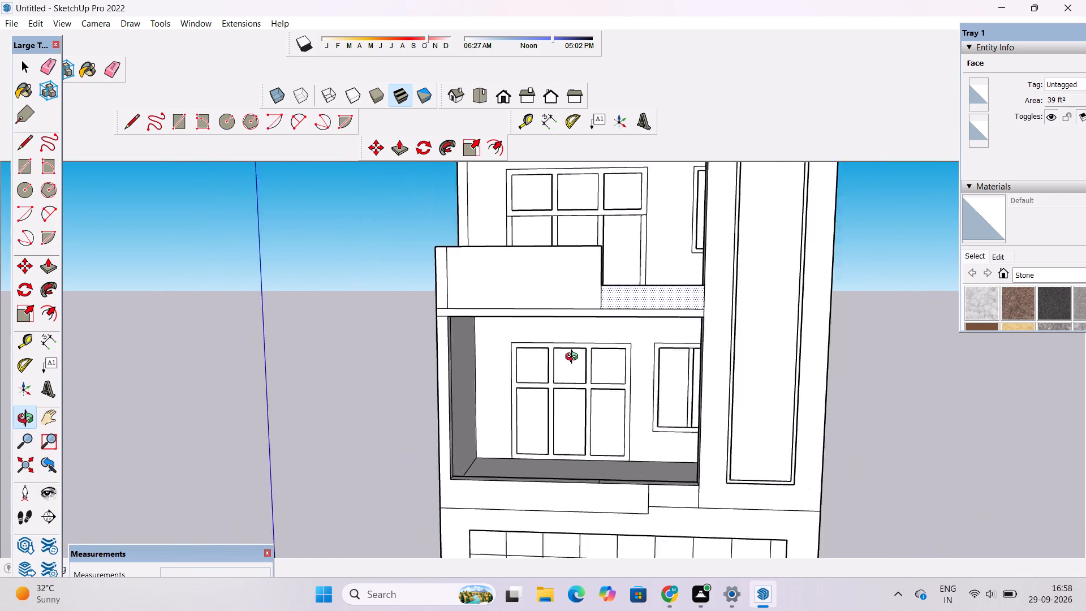
scroll(574, 358, "up", 1)
left_click_drag(575, 356, 634, 407)
left_click_drag(633, 407, 580, 311)
scroll(584, 216, "up", 4, "shift")
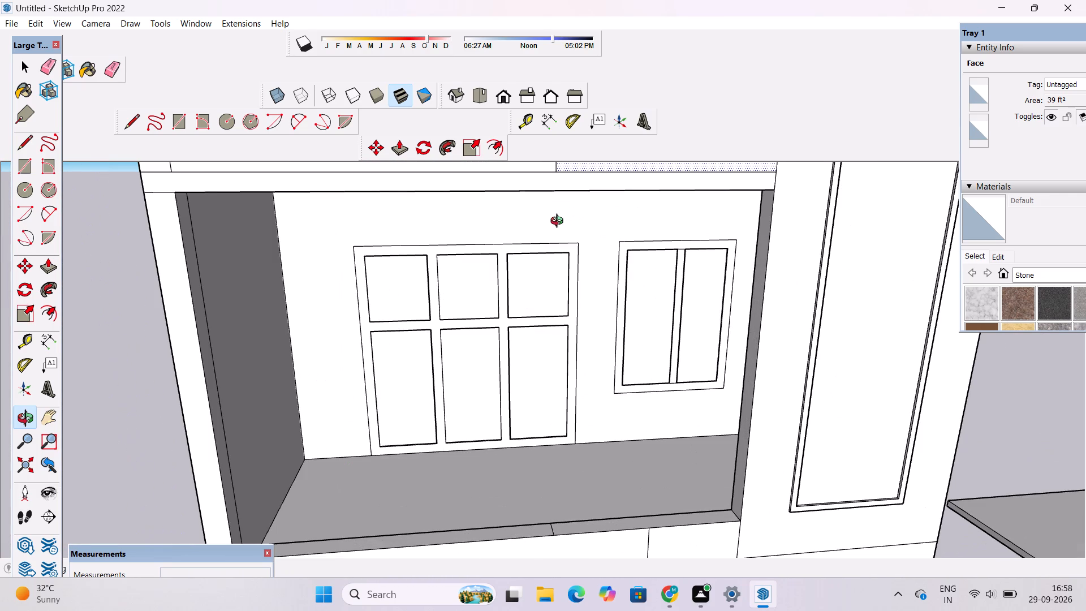
key("l")
scroll(555, 233, "down", 5)
scroll(538, 213, "up", 7)
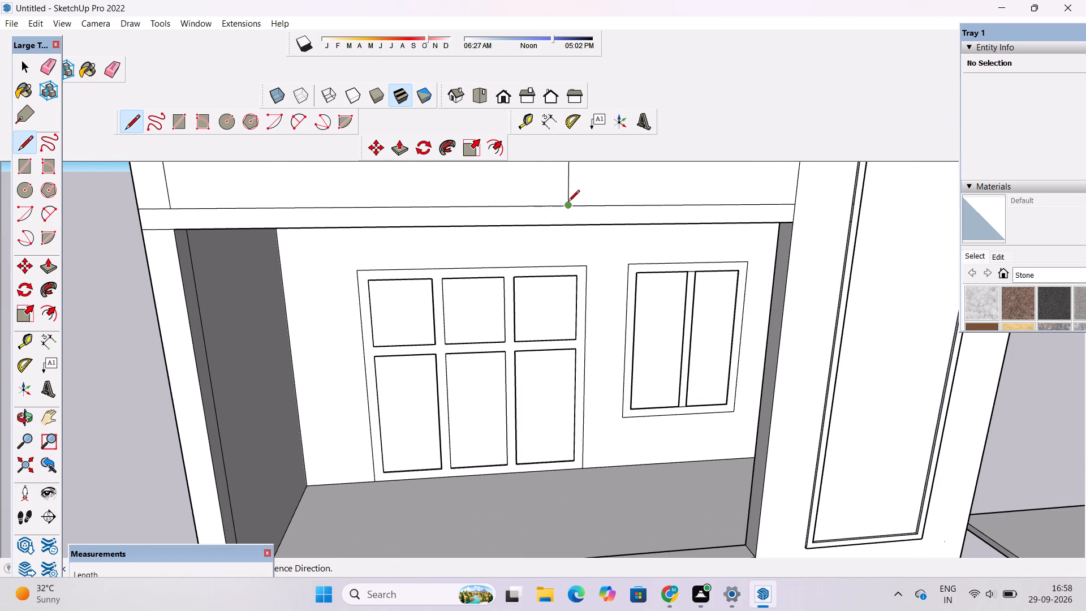
left_click(565, 206)
scroll(568, 234, "down", 7)
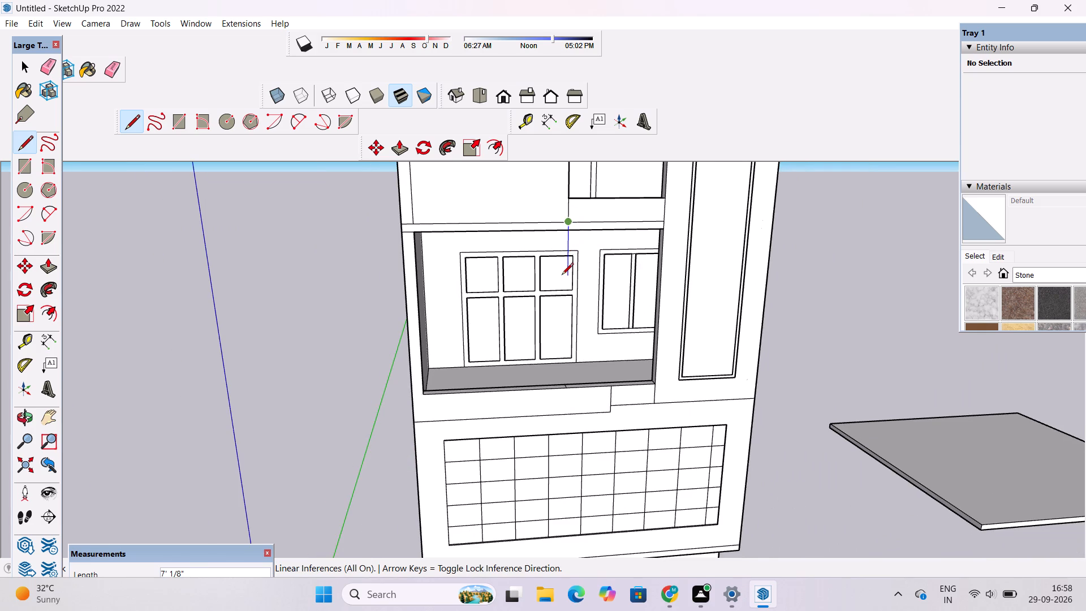
scroll(551, 332, "down", 3)
scroll(562, 375, "up", 12)
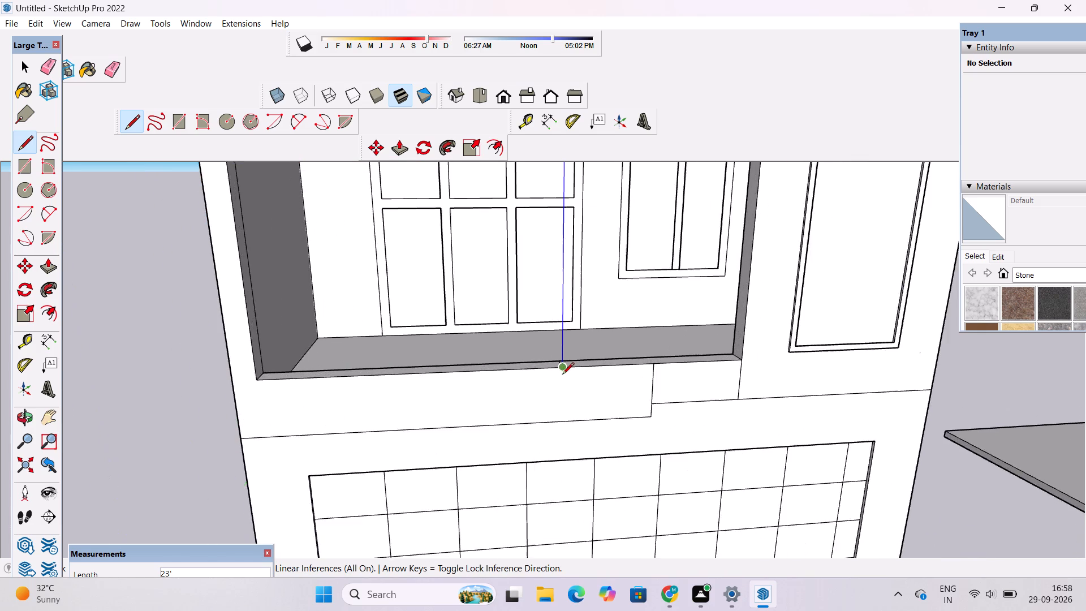
scroll(562, 375, "up", 2)
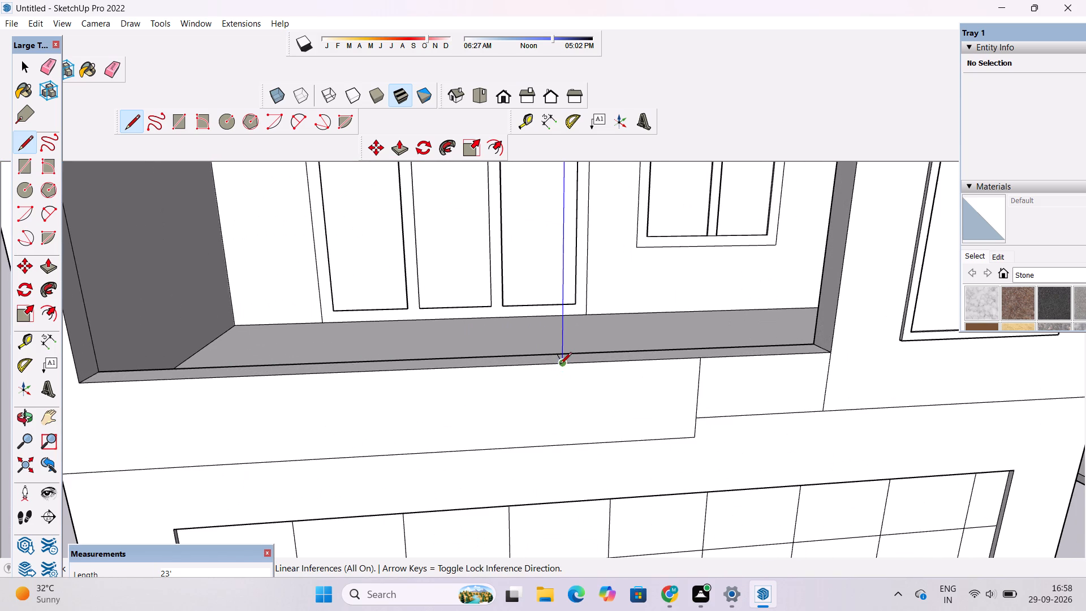
left_click(563, 446)
Delete the two faces covering the lower balcony opening on both sides of the vertical line.
key("space")
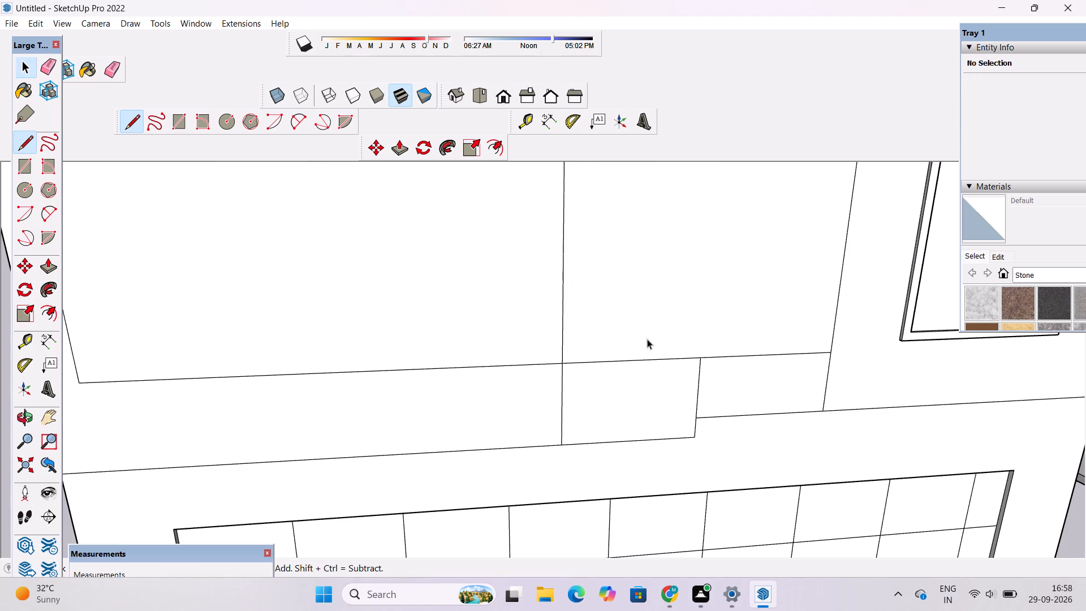
left_click(643, 328)
key("Delete")
left_click(429, 263)
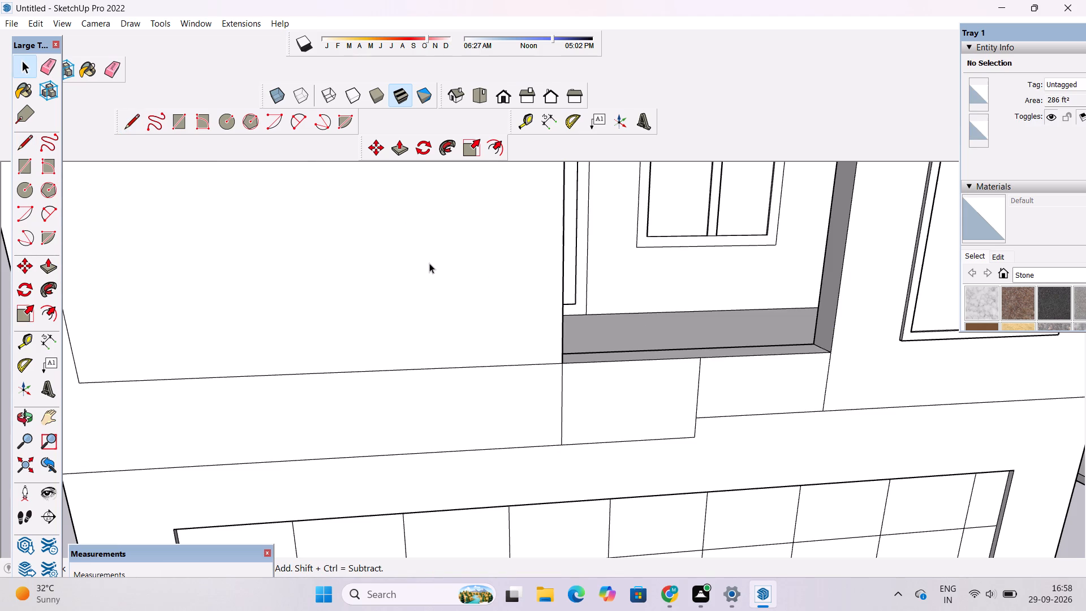
key("Delete")
Examine where the vertical line meets the divided front strip of the lower balcony floor.
key("o")
scroll(429, 301, "down", 4)
left_click_drag(454, 298, 464, 310, "shift")
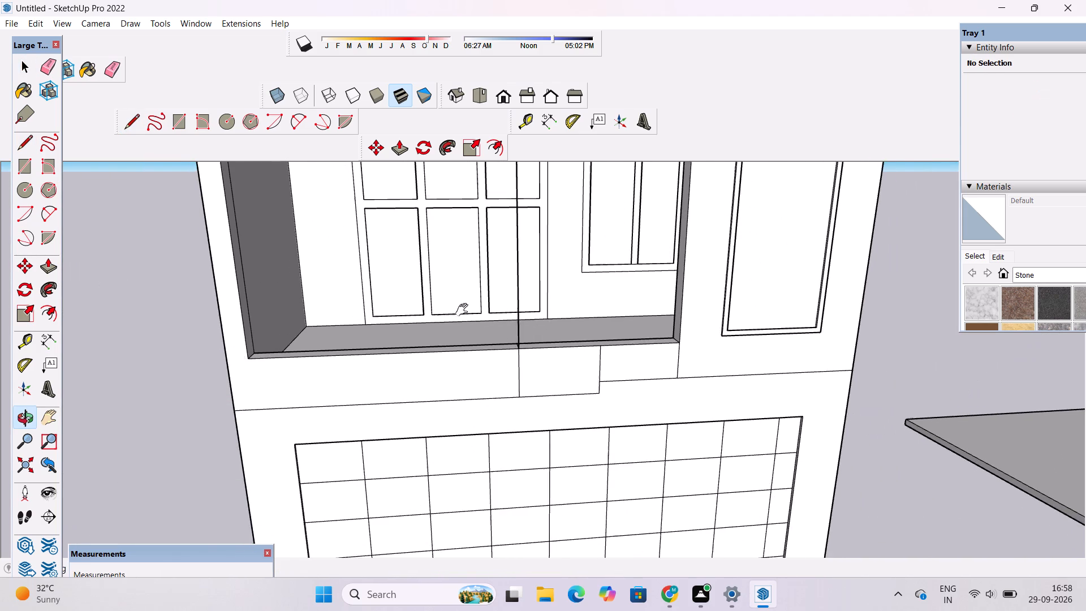
left_click_drag(464, 310, 472, 353, "shift")
scroll(533, 420, "up", 11)
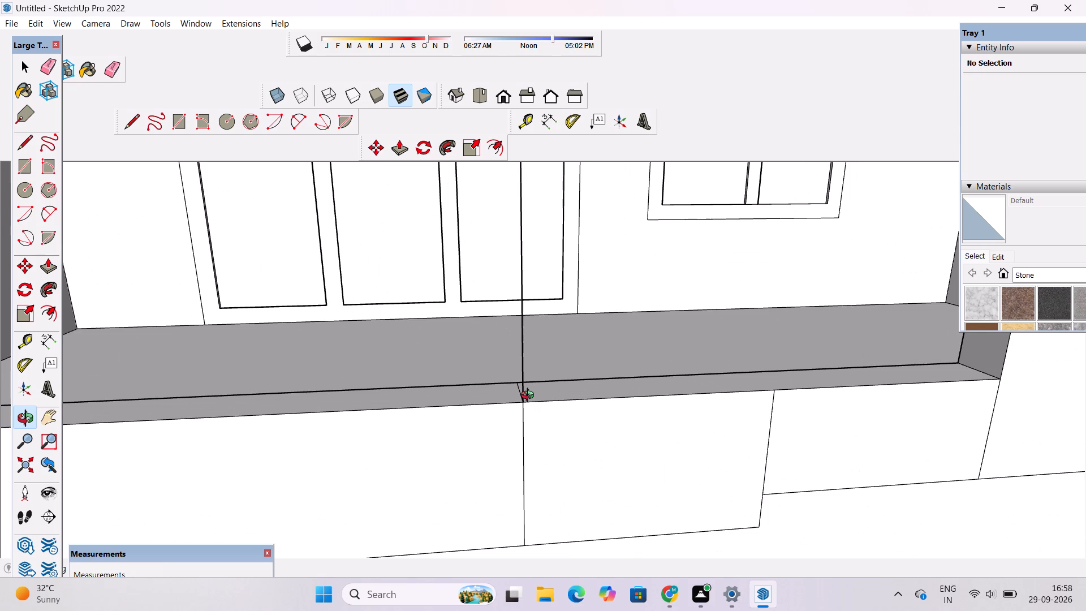
scroll(530, 397, "down", 1)
left_click_drag(530, 397, 364, 459)
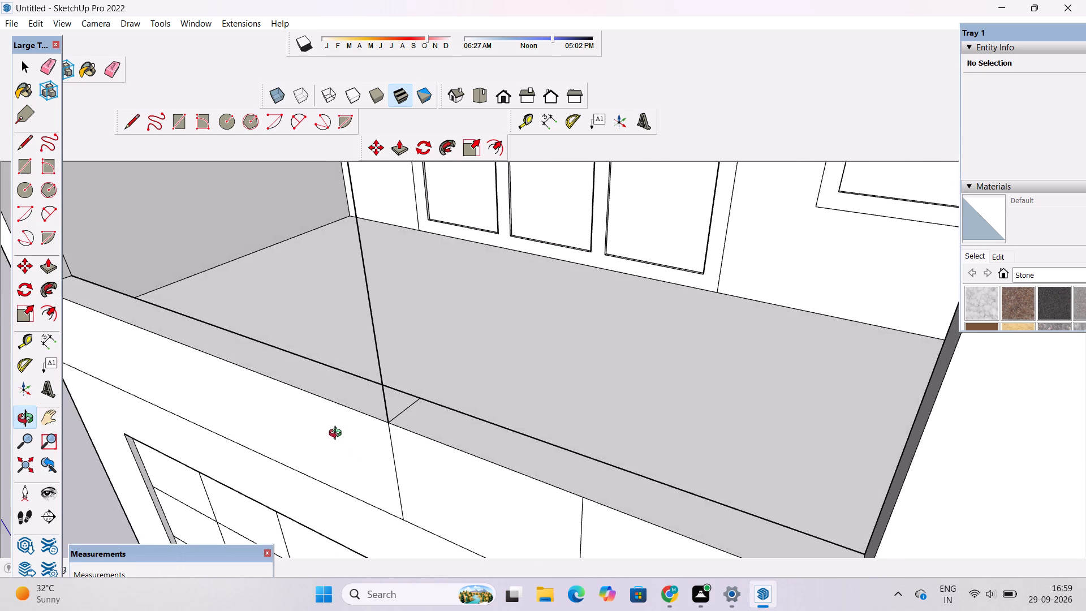
scroll(334, 428, "down", 7)
left_click_drag(334, 428, 396, 440, "shift")
scroll(395, 439, "up", 3)
scroll(461, 415, "down", 2)
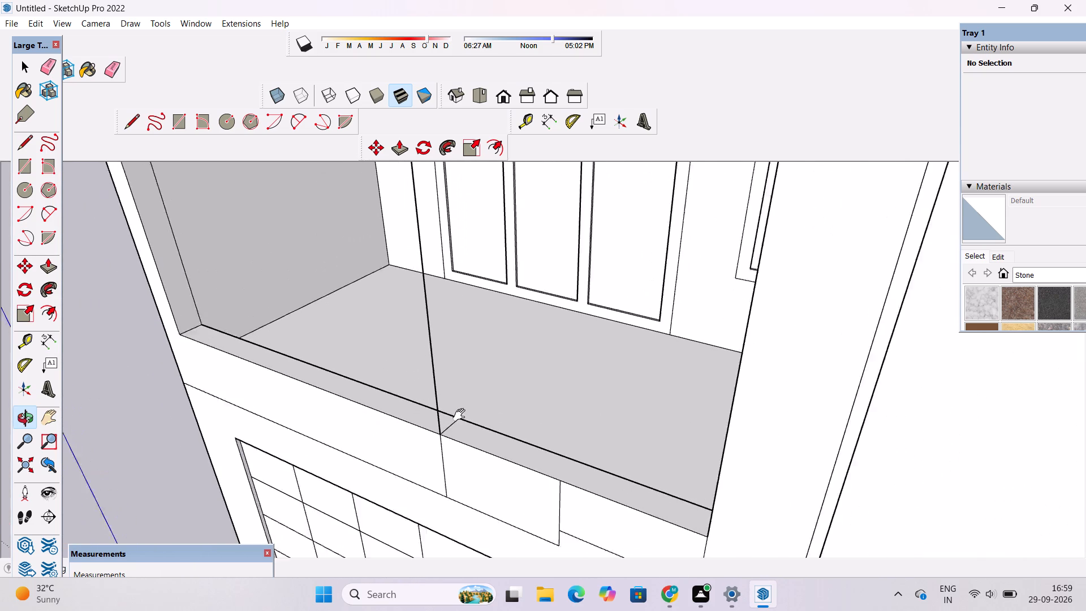
scroll(462, 415, "down", 3)
left_click_drag(462, 416, 498, 522, "shift")
left_click(498, 522)
scroll(482, 461, "down", 5)
scroll(480, 462, "up", 4)
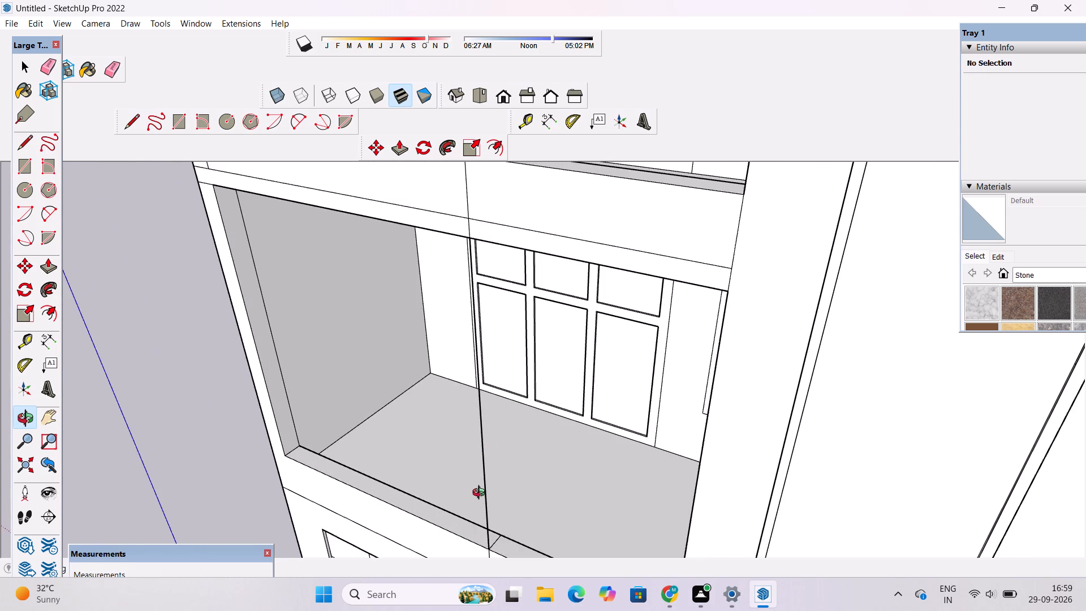
Draw a vertical line about 22' high from the strip division's inner end to the ceiling and join it to the front line, forming a 1' 6" deep face.
left_click_drag(485, 510, 391, 518)
scroll(431, 516, "up", 2)
left_click_drag(442, 515, 493, 436)
key("l")
scroll(472, 499, "up", 4)
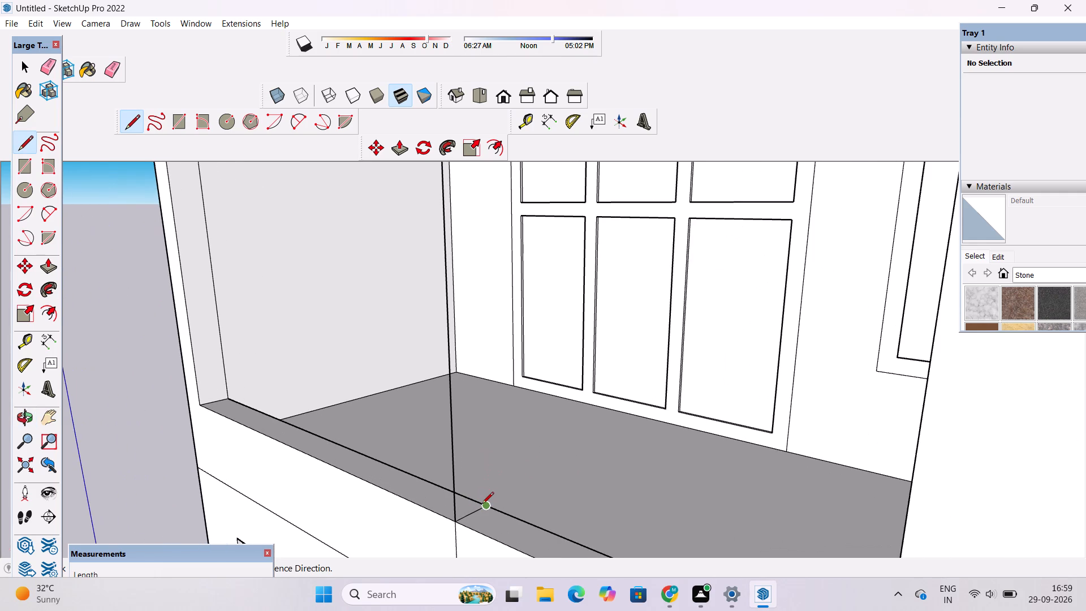
left_click(482, 505)
scroll(481, 474, "down", 15)
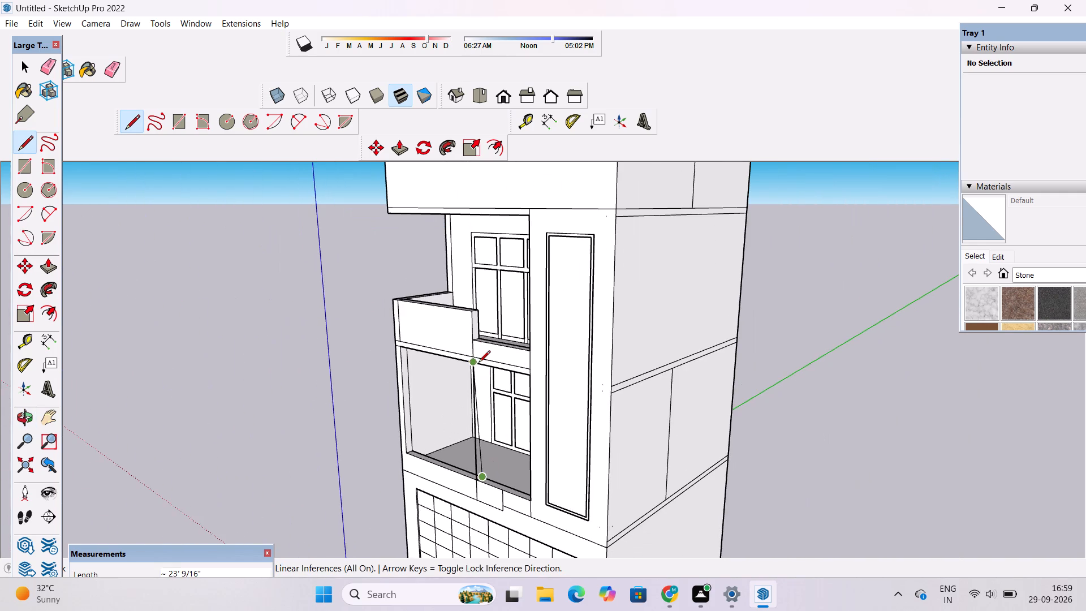
scroll(479, 363, "up", 8)
key("o")
left_click_drag(486, 456, 488, 317)
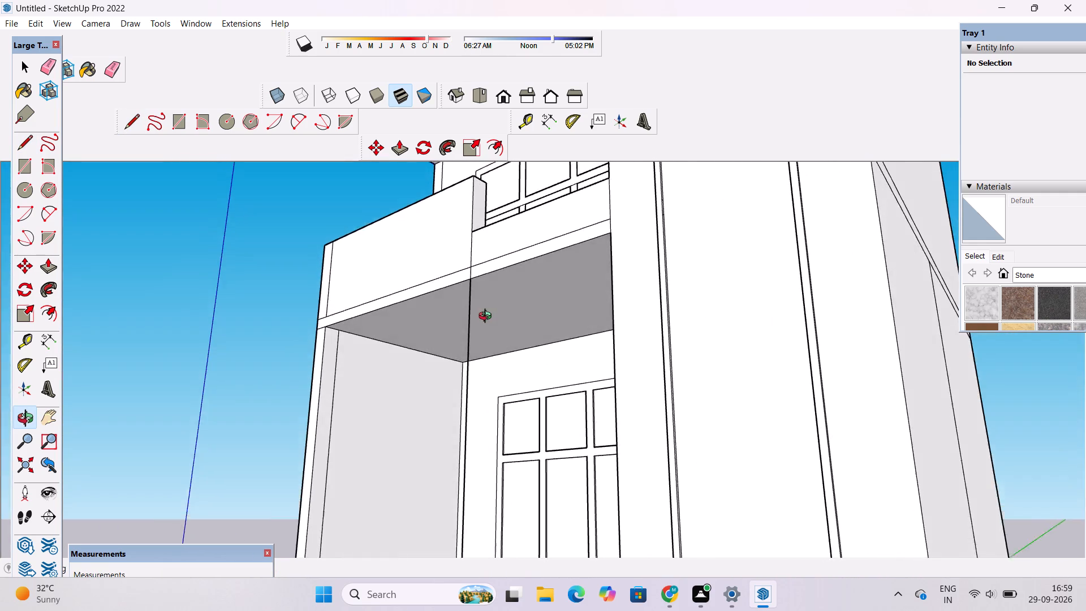
left_click_drag(488, 317, 485, 299)
left_click_drag(476, 329, 494, 413, "shift")
scroll(494, 413, "up", 4)
left_click_drag(495, 407, 494, 388)
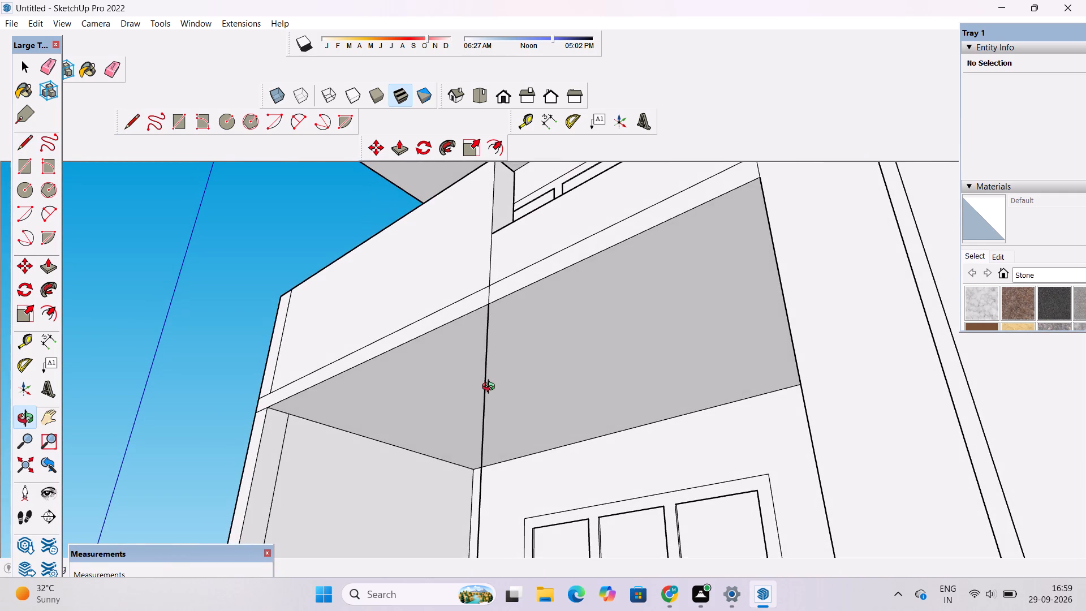
key("l")
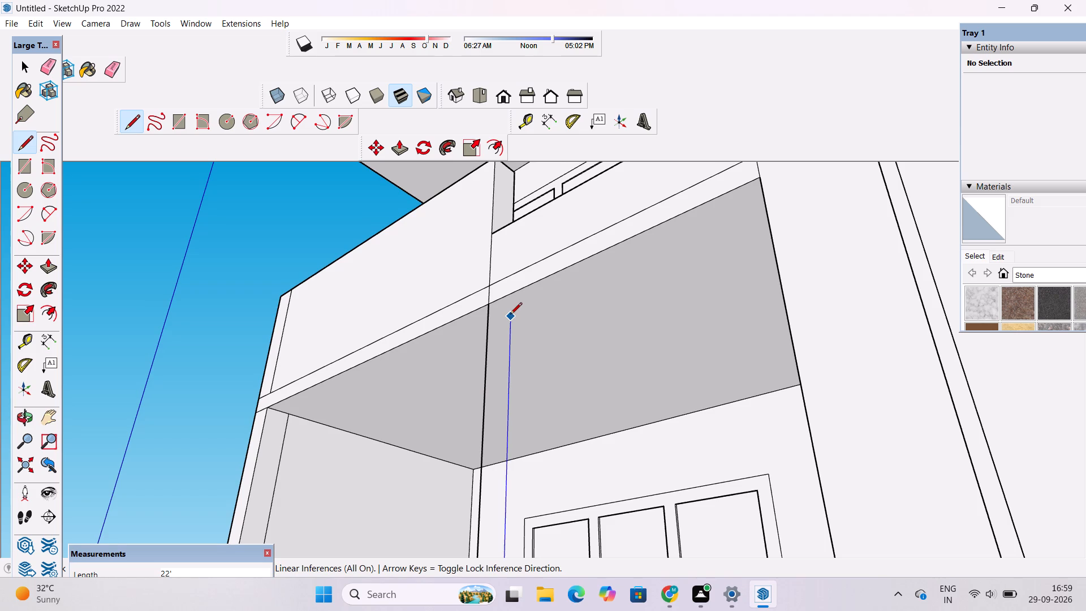
left_click(510, 315)
left_click(492, 308)
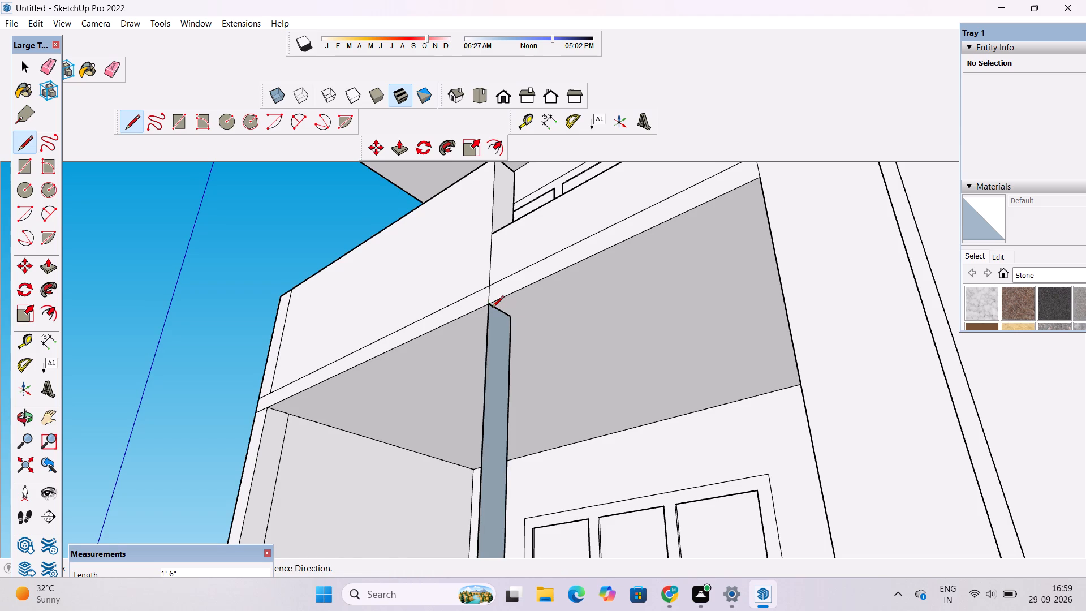
Examine the narrow vertical face dividing the lower balcony opening from below, from the front and further away.
key("o")
scroll(492, 308, "down", 5)
left_click_drag(503, 339, 557, 432)
left_click_drag(551, 424, 507, 329, "shift")
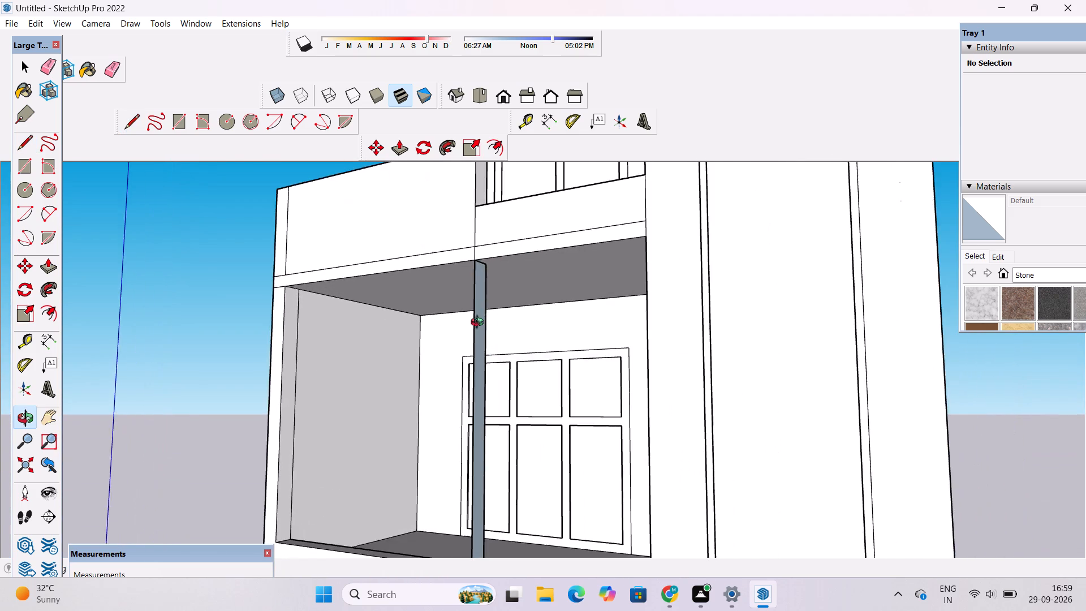
scroll(466, 328, "down", 3)
left_click_drag(492, 326, 642, 421)
scroll(536, 400, "up", 3)
left_click_drag(531, 399, 569, 381)
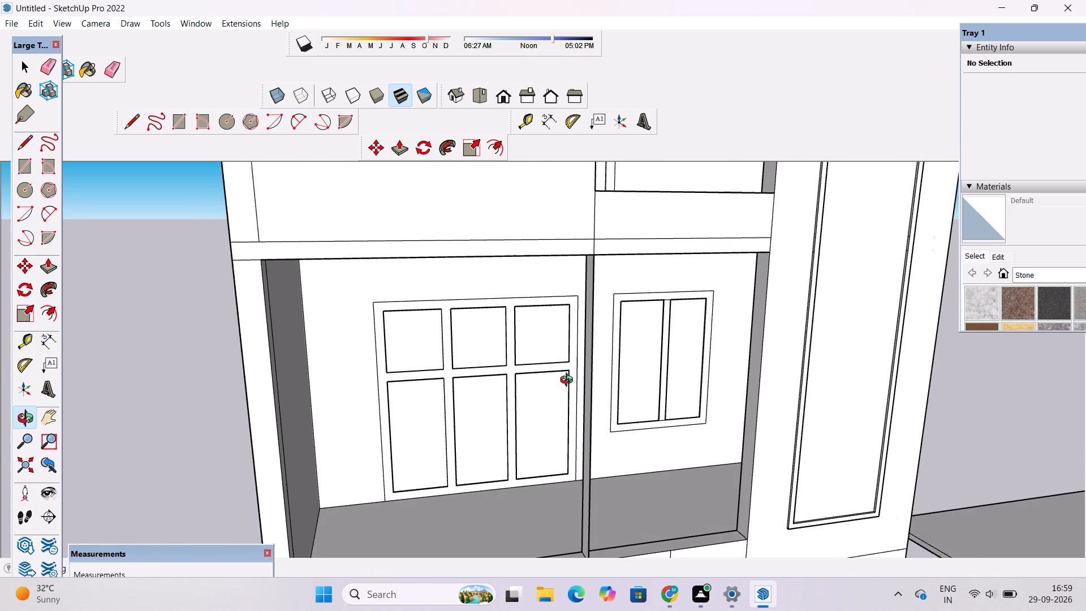
left_click_drag(569, 381, 570, 381)
left_click_drag(572, 388, 555, 351, "shift")
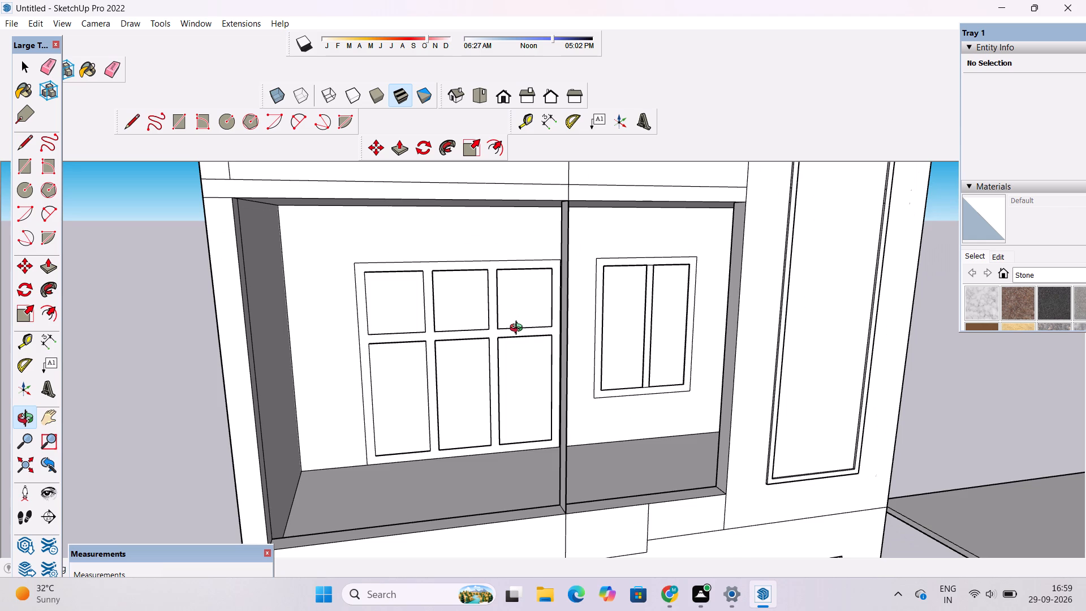
scroll(519, 329, "down", 5)
scroll(546, 326, "up", 4)
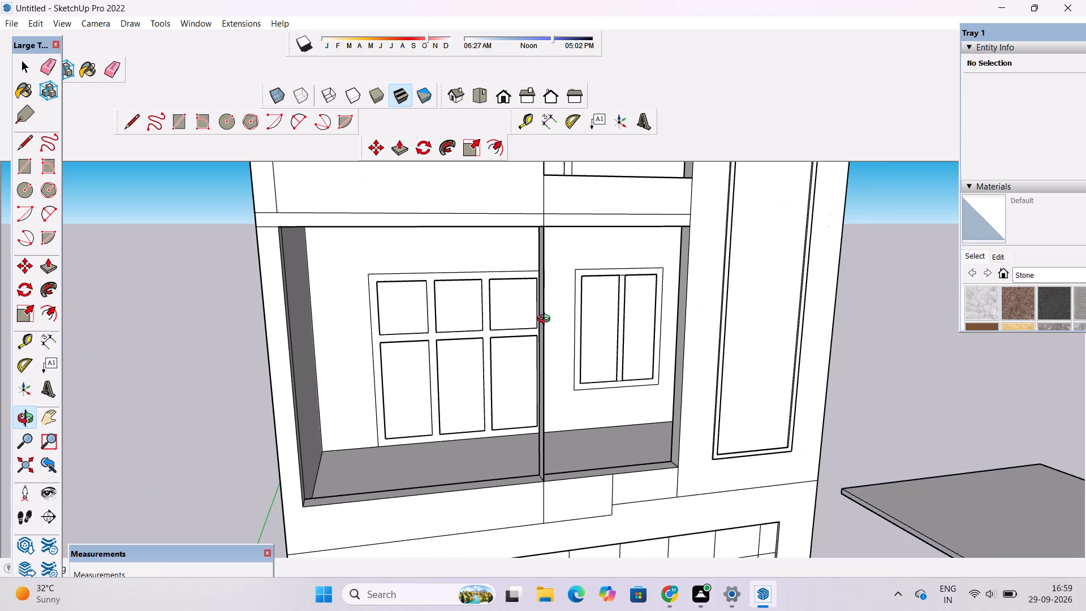
scroll(546, 320, "down", 1)
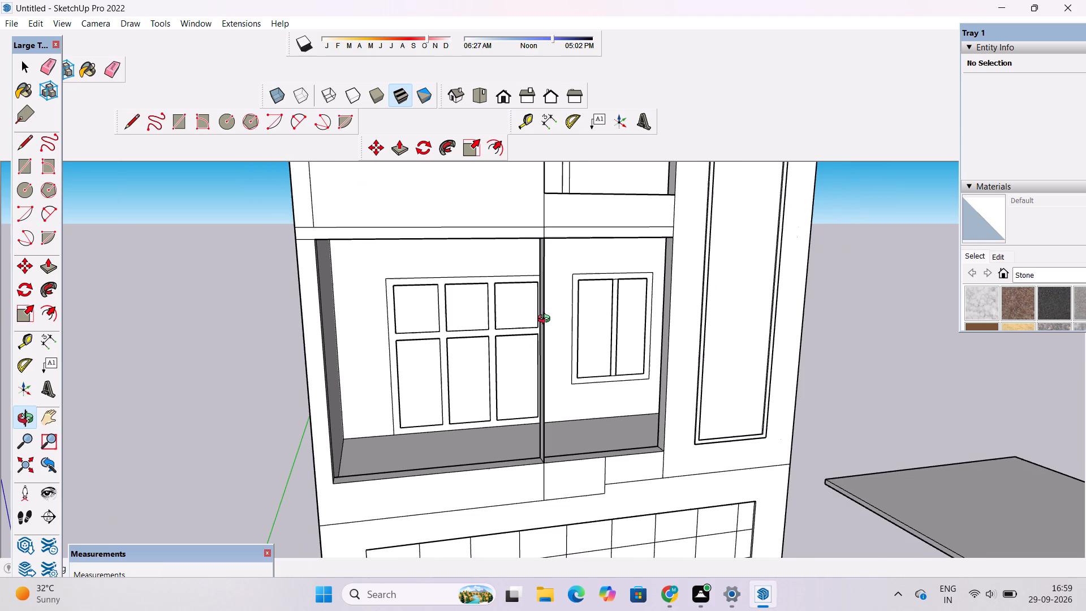
scroll(547, 323, "down", 1)
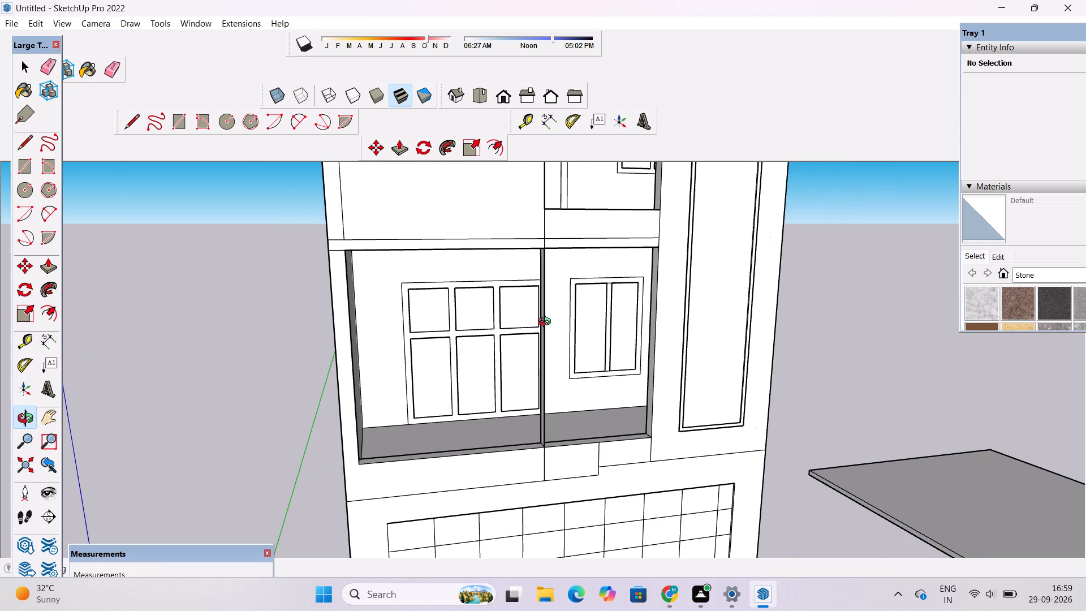
scroll(547, 324, "down", 2)
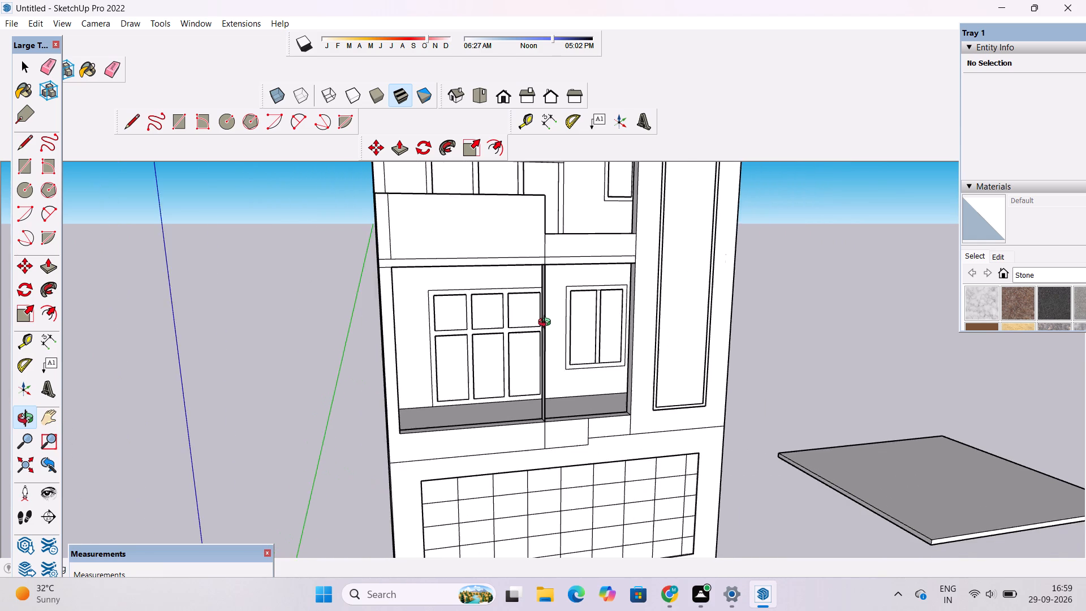
scroll(547, 324, "down", 3)
scroll(547, 324, "up", 4)
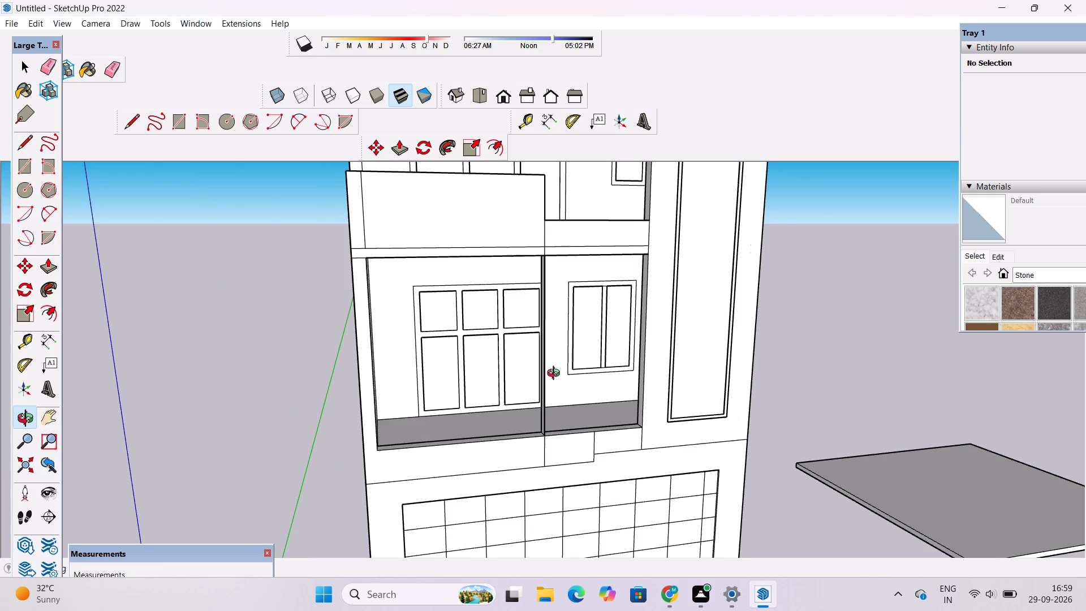
Push/Pull the narrow vertical face in the lower balcony opening 3' towards the six-pane window to form a pillar.
left_click_drag(559, 372, 528, 386)
scroll(522, 371, "up", 5)
left_click_drag(504, 397, 595, 412)
scroll(598, 408, "up", 1)
left_click_drag(597, 415, 584, 399)
left_click_drag(628, 408, 580, 408)
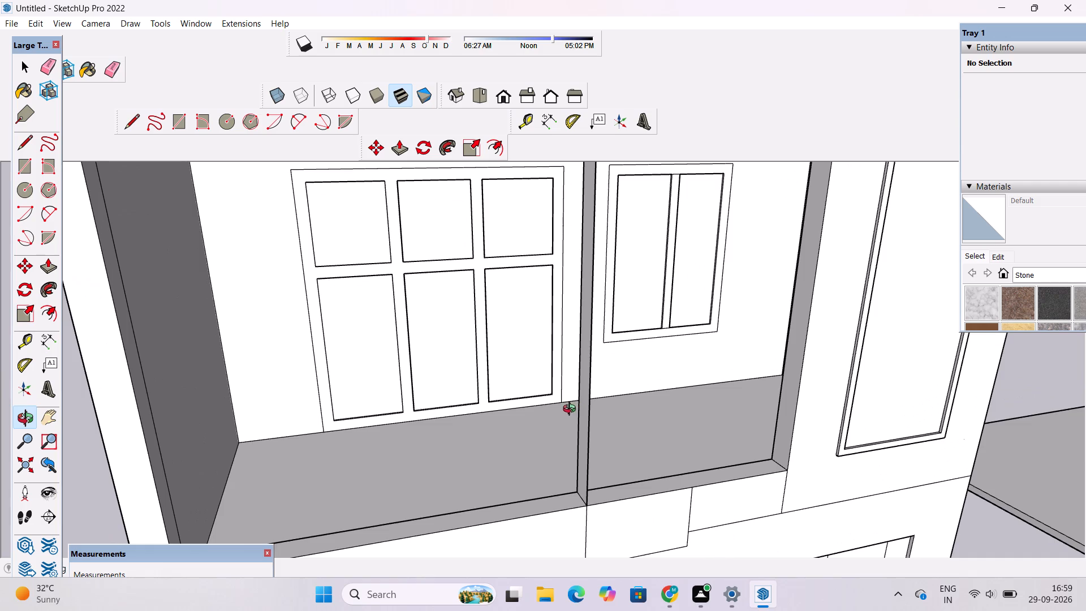
scroll(571, 416, "up", 2)
left_click(571, 416, "shift")
key("p")
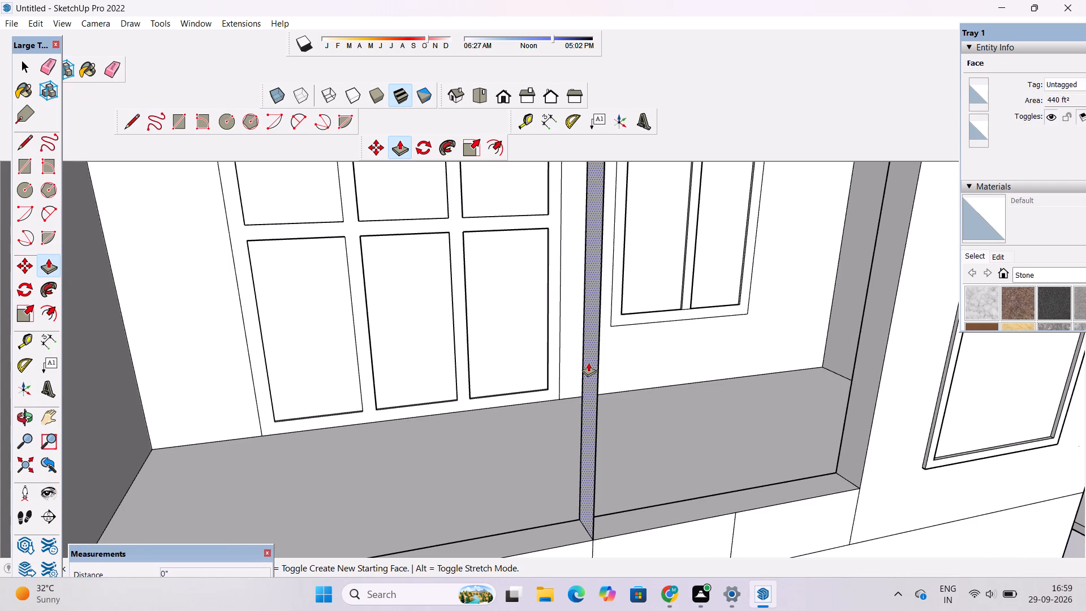
left_click(588, 363)
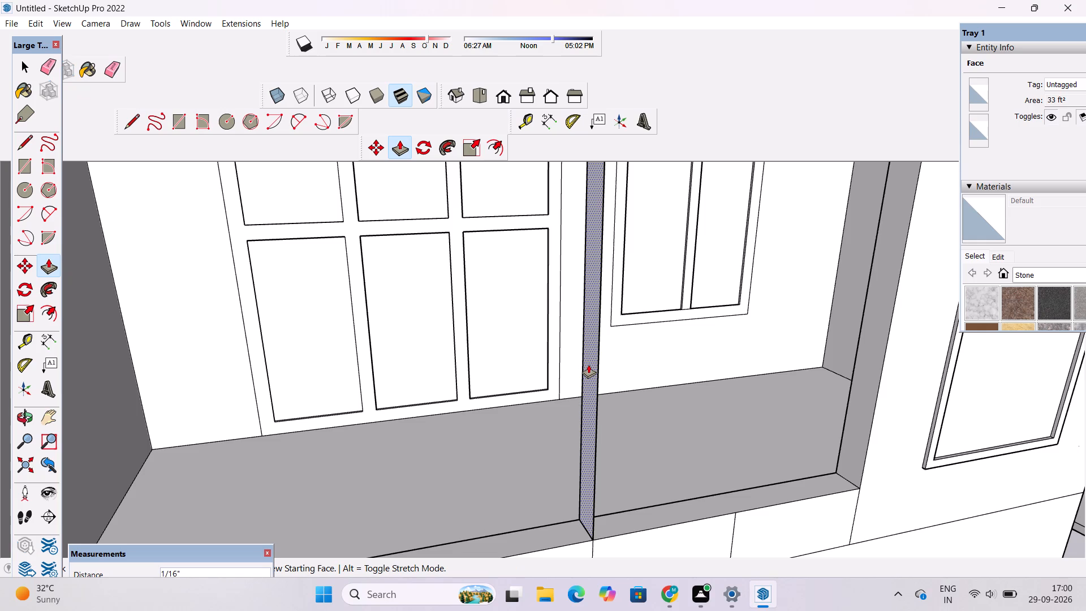
scroll(588, 364, "down", 6)
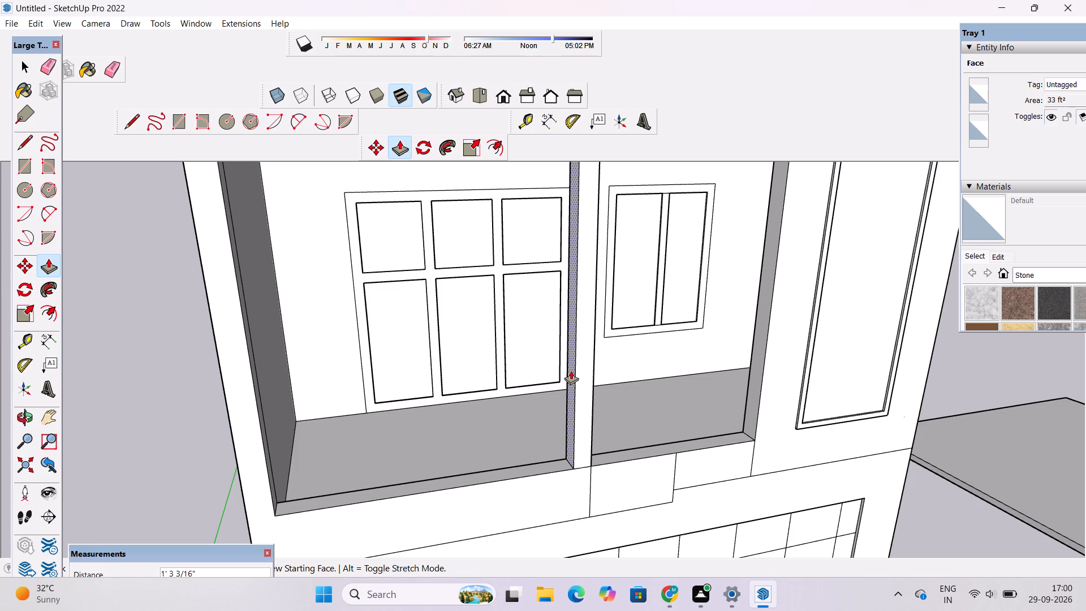
scroll(571, 371, "down", 2)
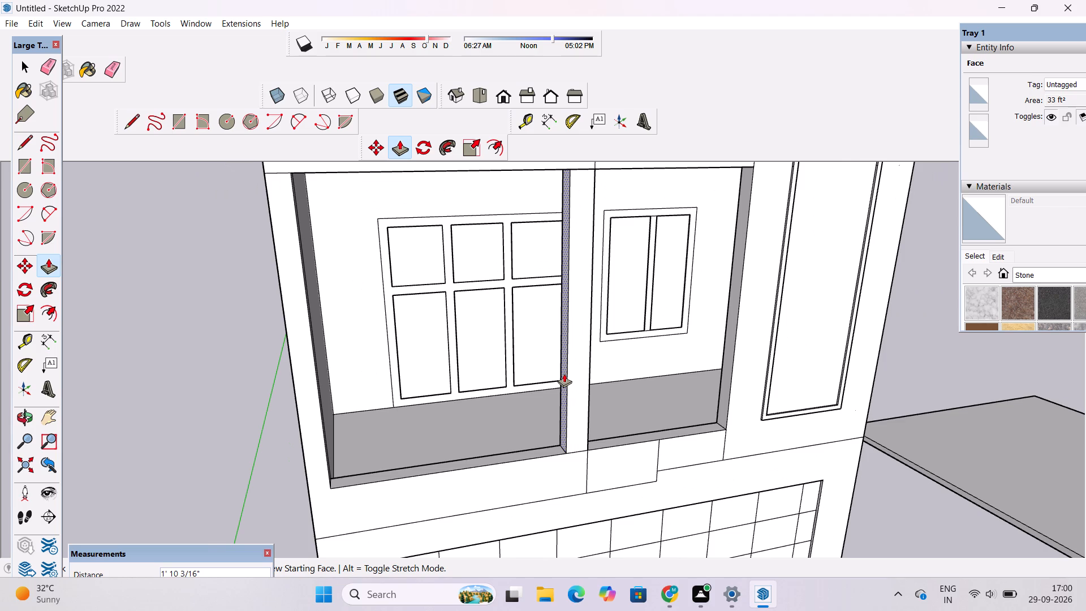
scroll(564, 373, "down", 1)
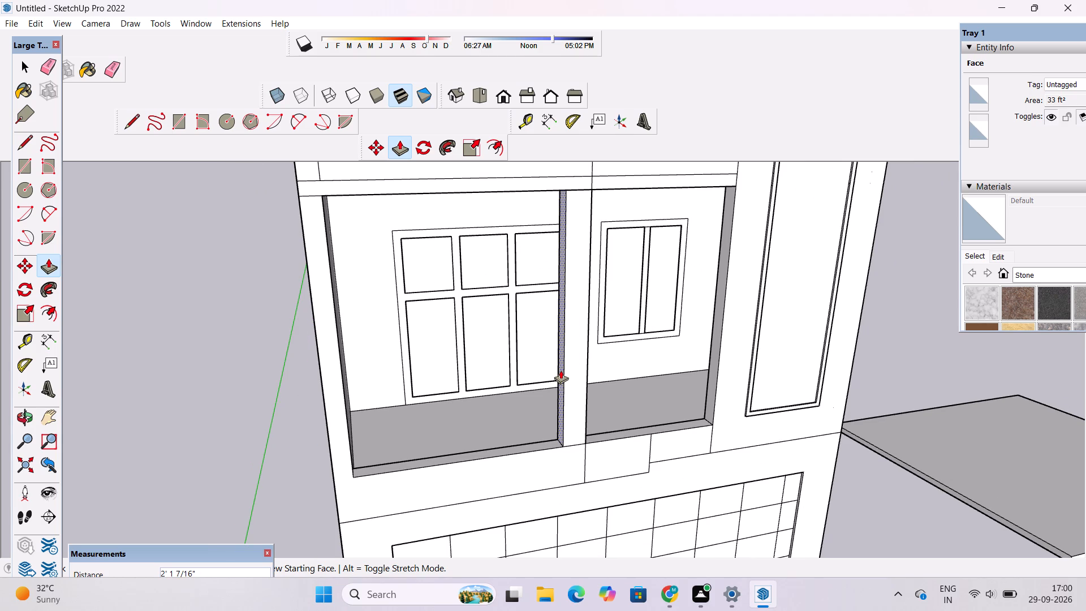
scroll(561, 370, "down", 1)
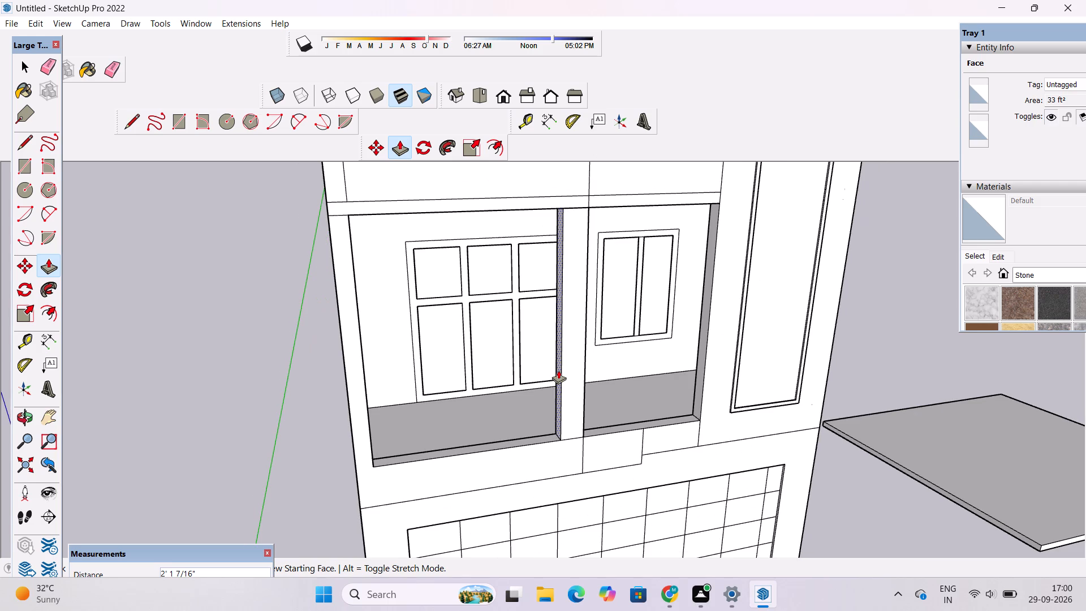
type("3'")
key("Return")
Examine the pillar and the stepped lines on the front band beneath the lower balcony opening from several angles.
key("o")
scroll(549, 364, "down", 4)
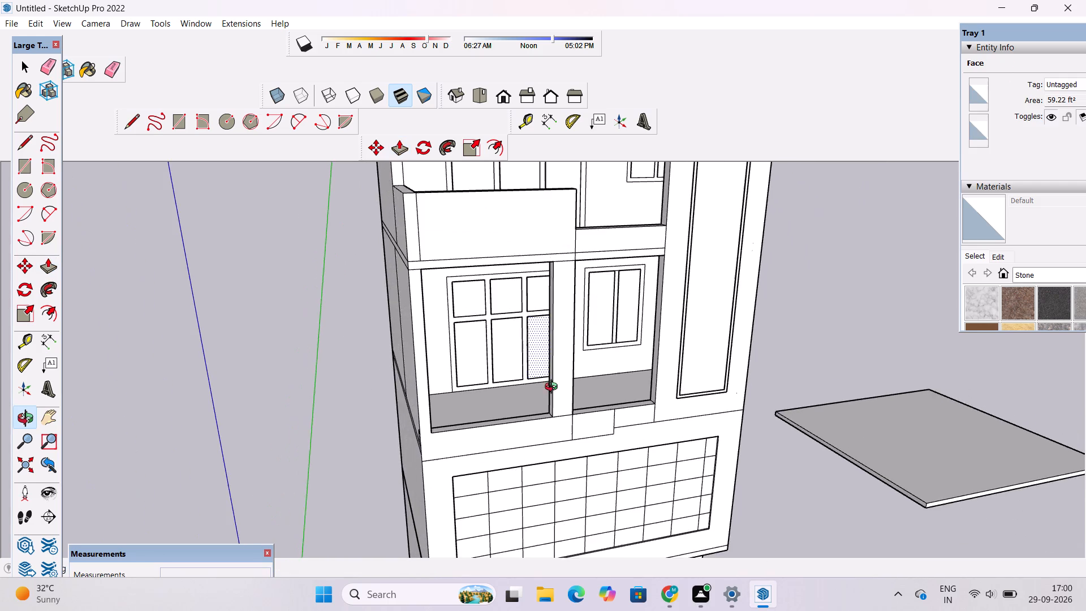
left_click_drag(554, 388, 545, 358)
left_click_drag(529, 347, 506, 372, "shift")
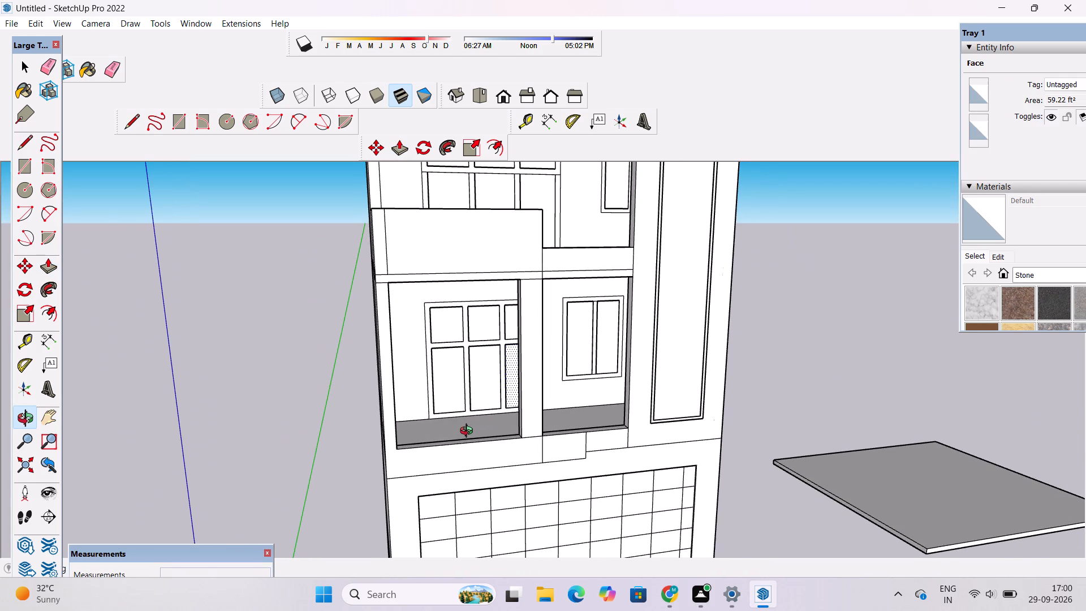
scroll(469, 432, "up", 1)
left_click_drag(494, 448, 488, 379, "shift")
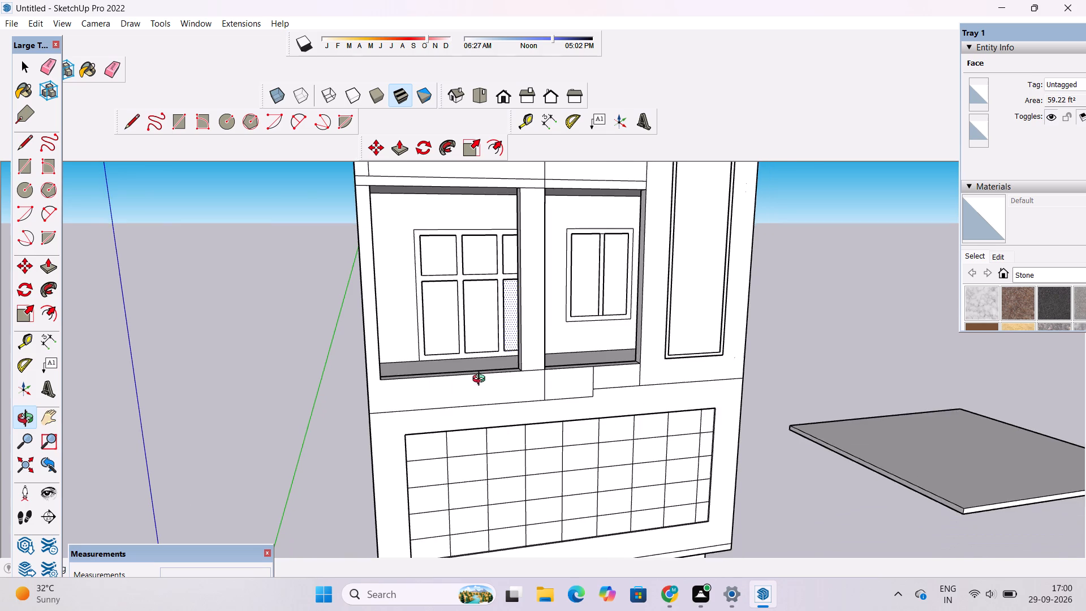
scroll(466, 389, "up", 3)
left_click_drag(468, 388, 349, 402)
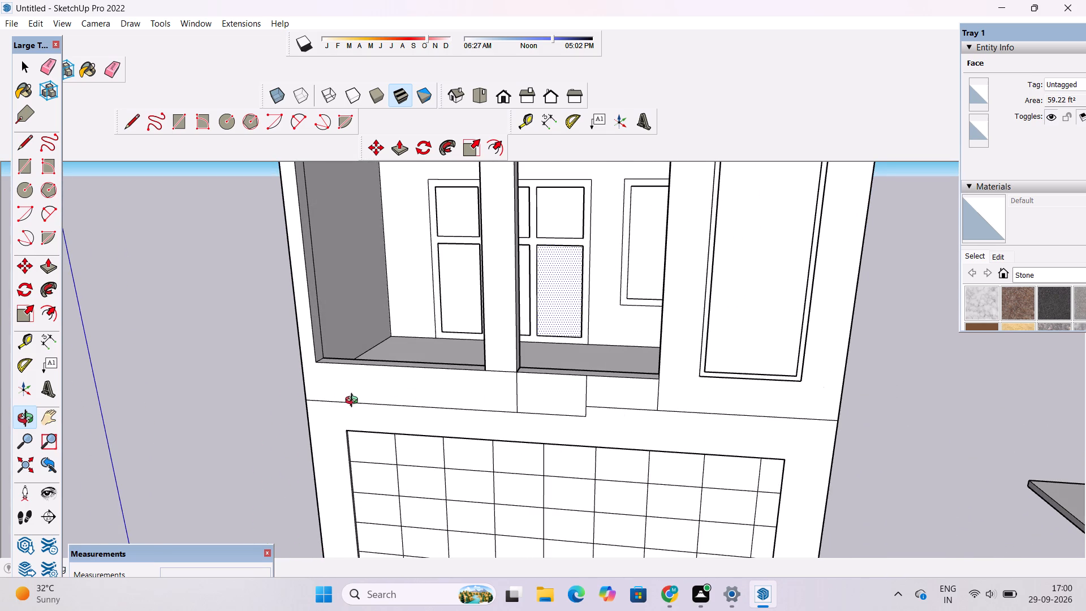
left_click_drag(421, 394, 394, 391)
left_click_drag(395, 389, 411, 389, "shift")
scroll(411, 389, "up", 2)
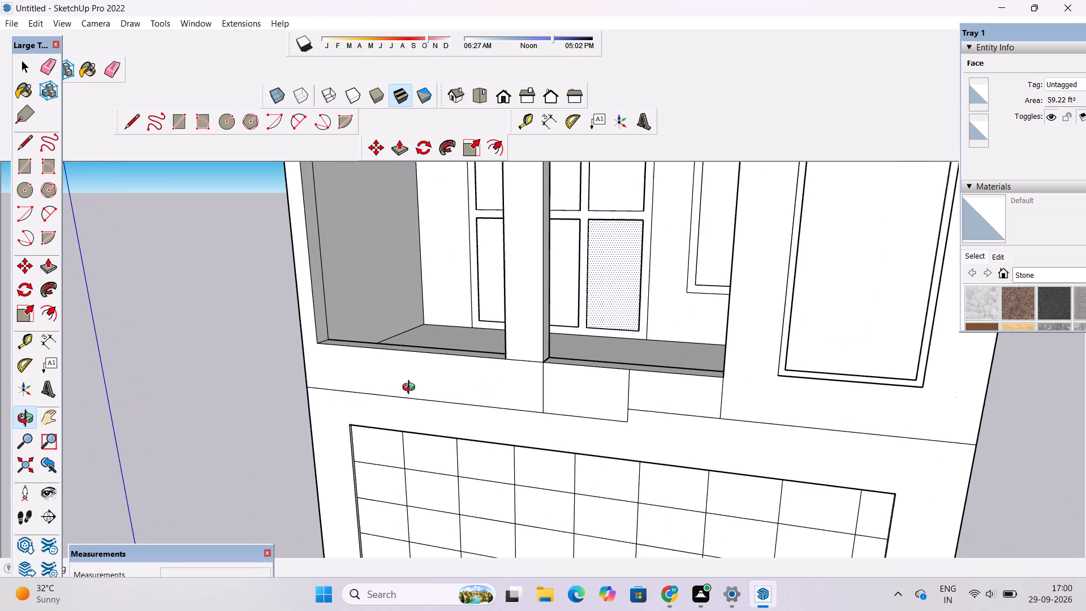
scroll(413, 385, "down", 1)
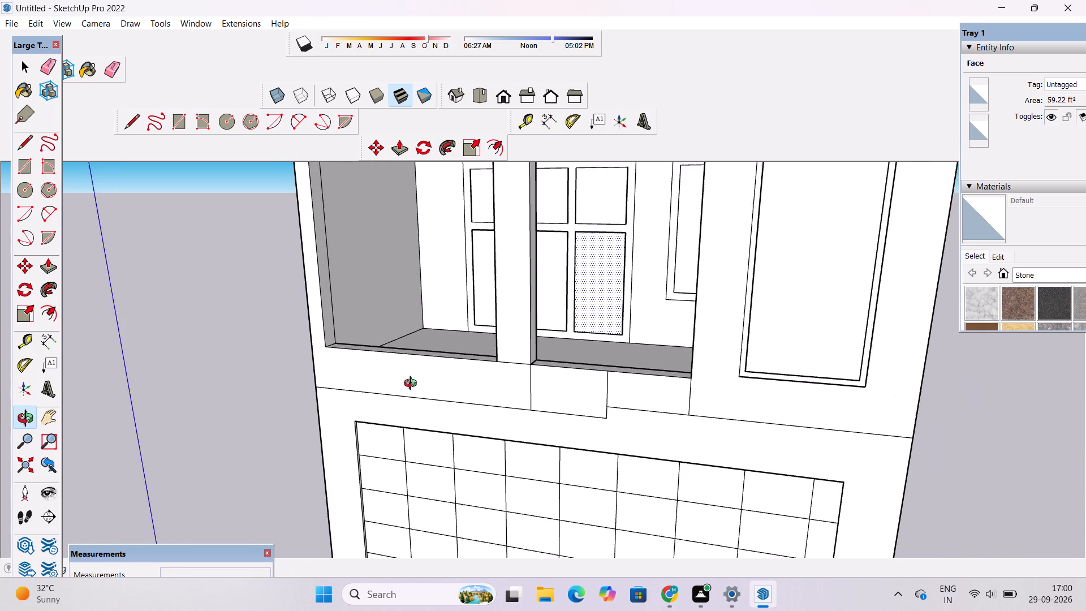
scroll(413, 385, "down", 1)
scroll(413, 385, "up", 2)
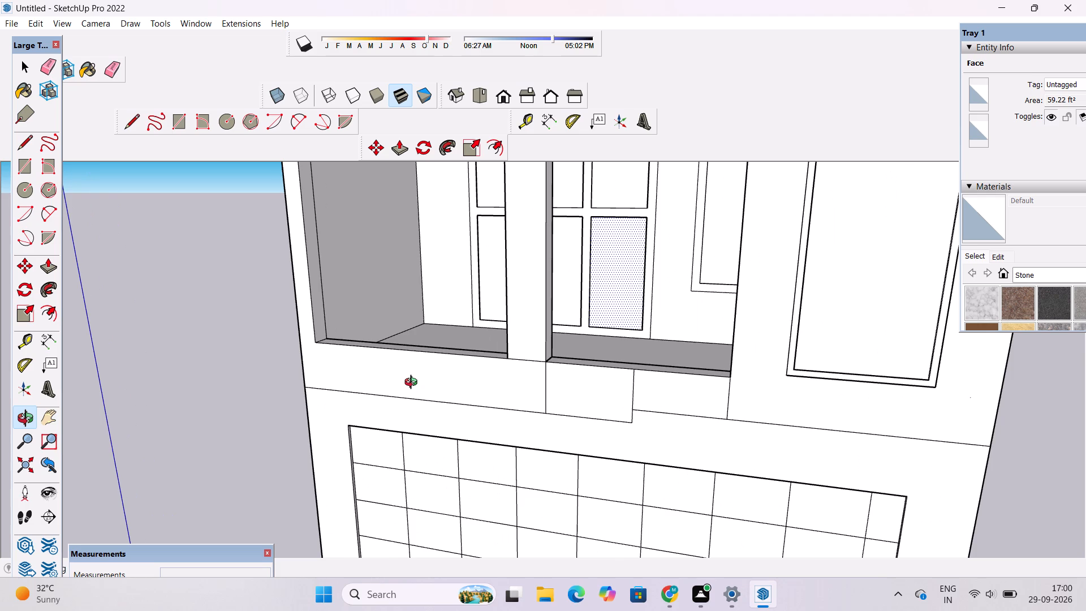
scroll(413, 382, "up", 1)
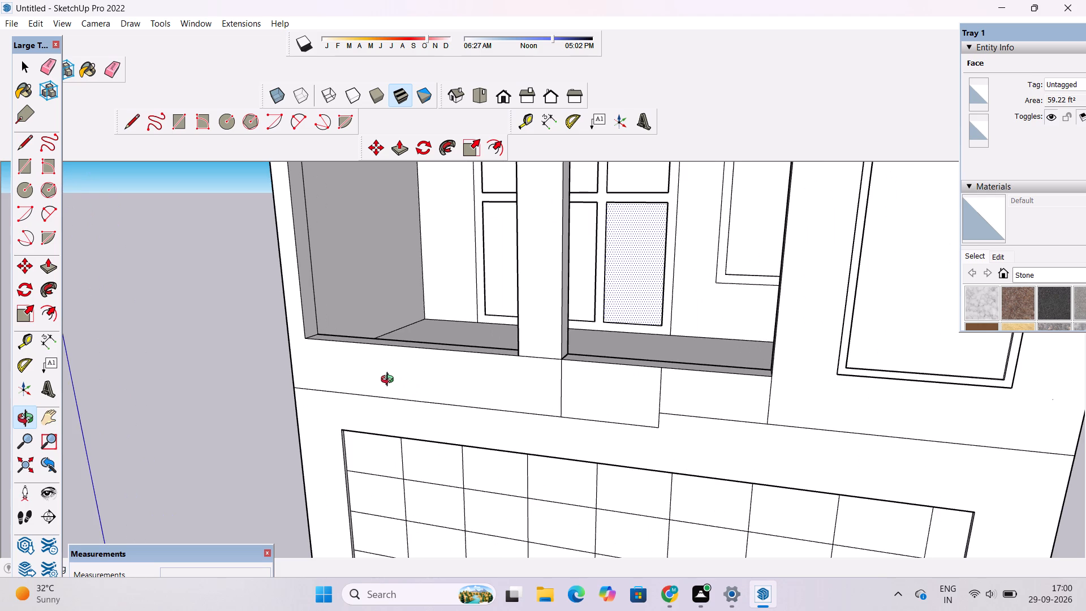
scroll(366, 368, "up", 4)
scroll(352, 366, "down", 4)
scroll(352, 366, "up", 4)
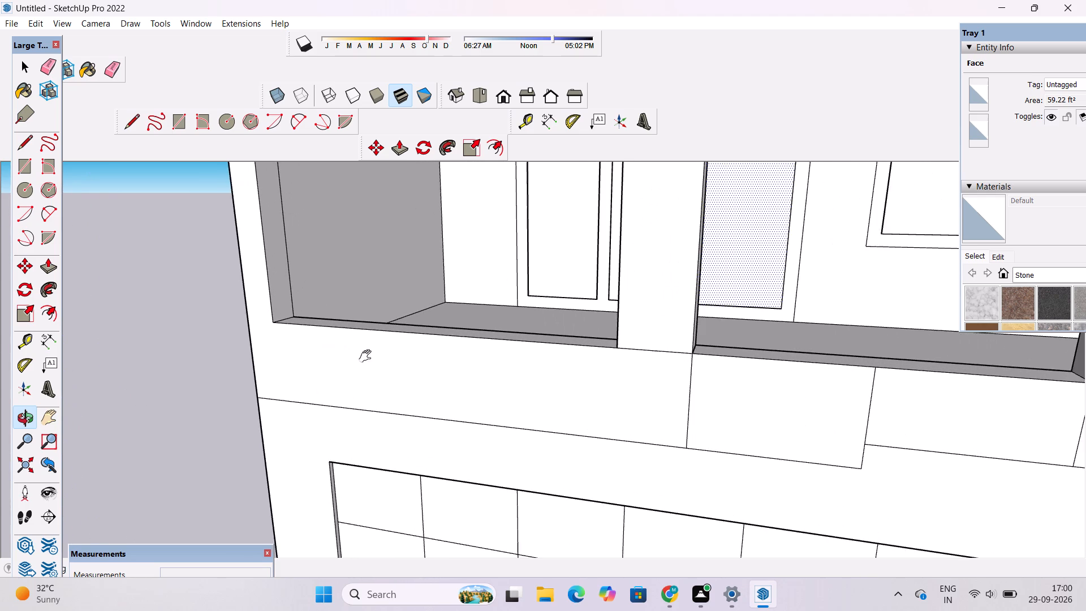
left_click_drag(368, 356, 368, 388, "shift")
scroll(368, 386, "down", 6)
left_click_drag(497, 423, 387, 445, "shift")
scroll(398, 470, "up", 4)
left_click_drag(424, 481, 439, 471)
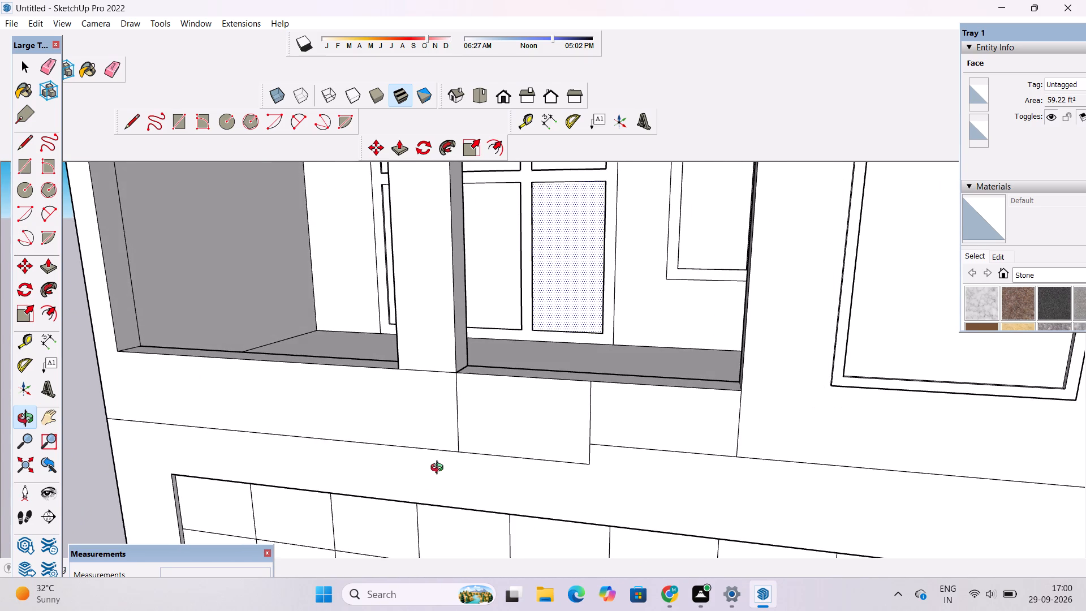
Erase the vertical line, the lower edge segment and the short step line on the front band beneath the lower balcony opening.
key("e")
scroll(525, 455, "up", 3)
left_click_drag(622, 394, 594, 415)
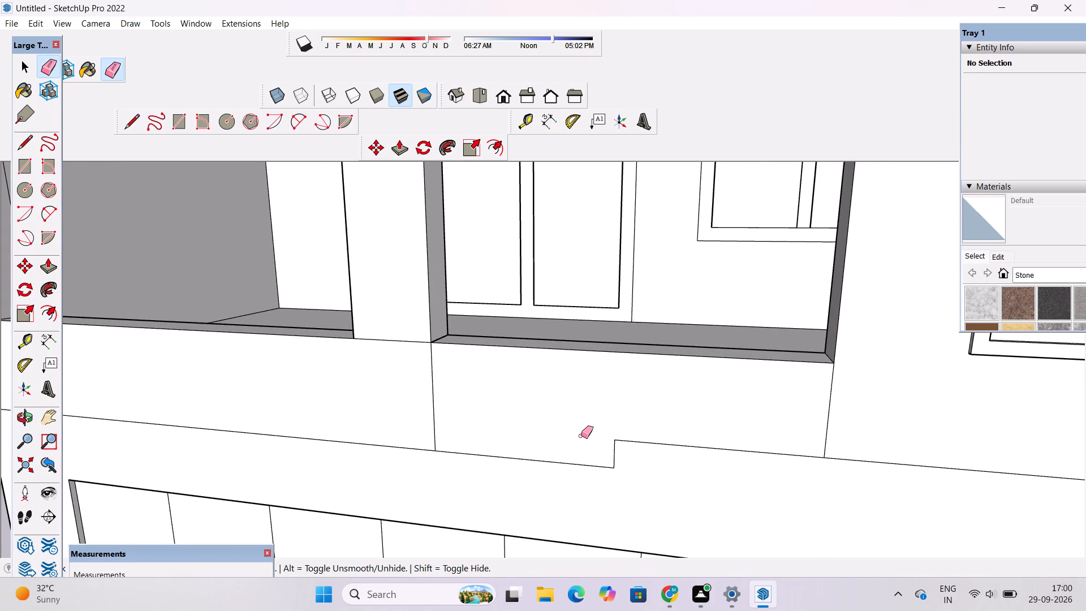
scroll(583, 445, "down", 3)
left_click_drag(561, 432, 558, 462)
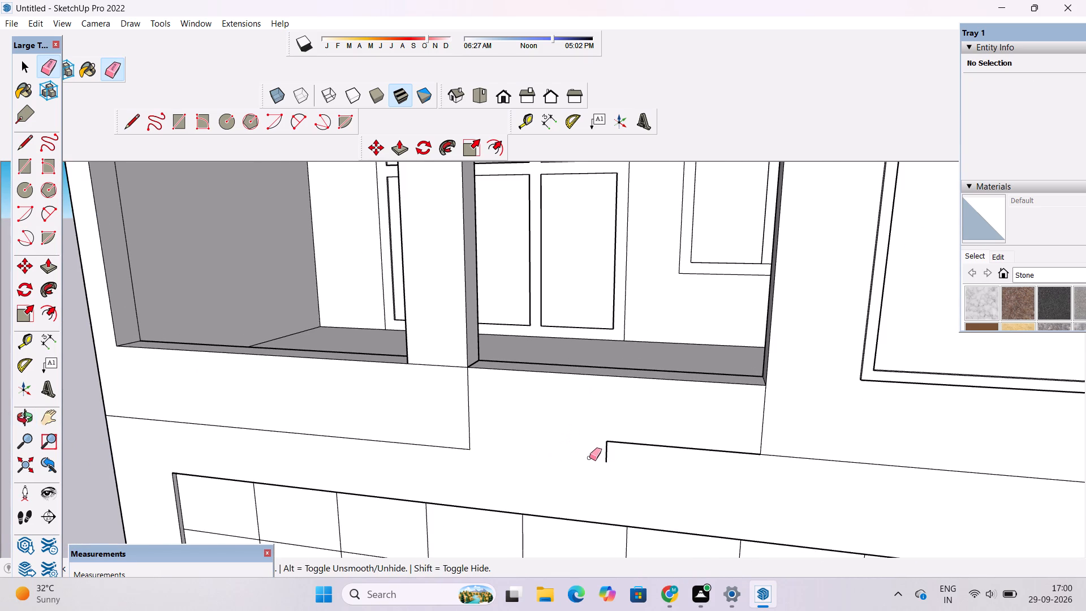
scroll(589, 457, "up", 4)
left_click_drag(624, 450, 604, 456)
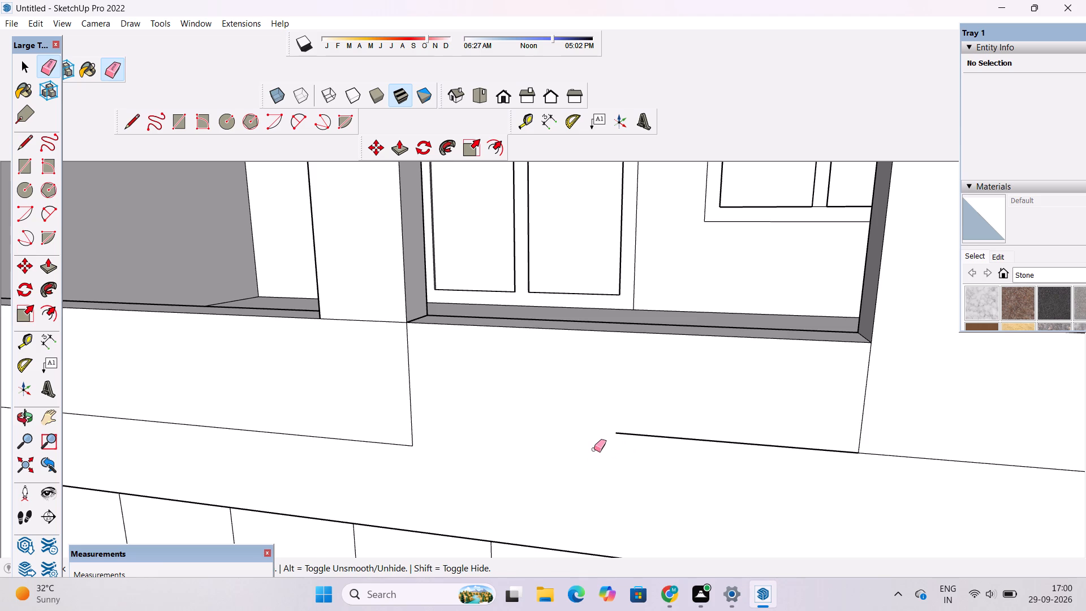
Draw a 6' 6" horizontal line from the loose end of the band's lower edge to the vertical line below the pillar.
key("l")
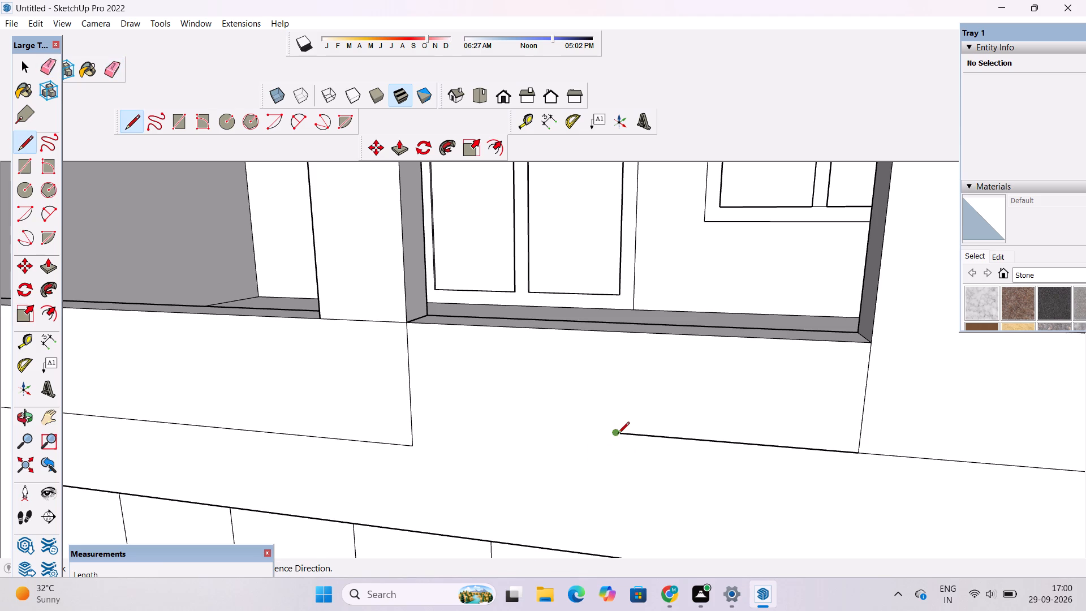
left_click(618, 434)
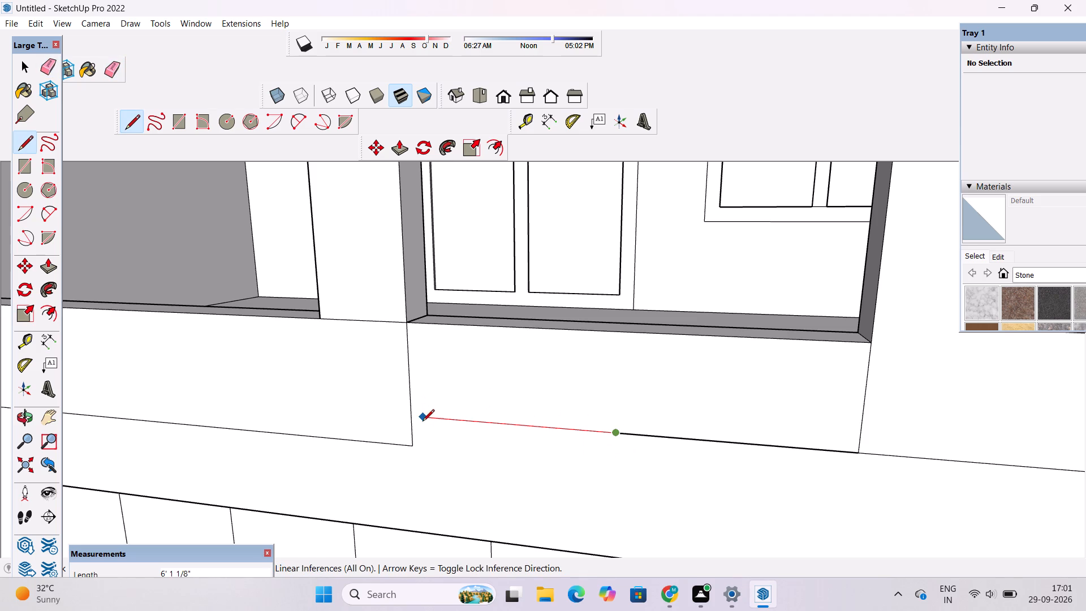
left_click(412, 418)
key("space")
Examine the lower balcony front, its pillar and the whole building facade from close up, further away and the side.
type("o")
scroll(412, 424, "down", 6)
left_click_drag(415, 425, 462, 451, "shift")
scroll(421, 408, "up", 3)
left_click_drag(415, 402, 594, 497, "shift")
scroll(495, 410, "down", 5)
left_click_drag(329, 231, 393, 325, "shift")
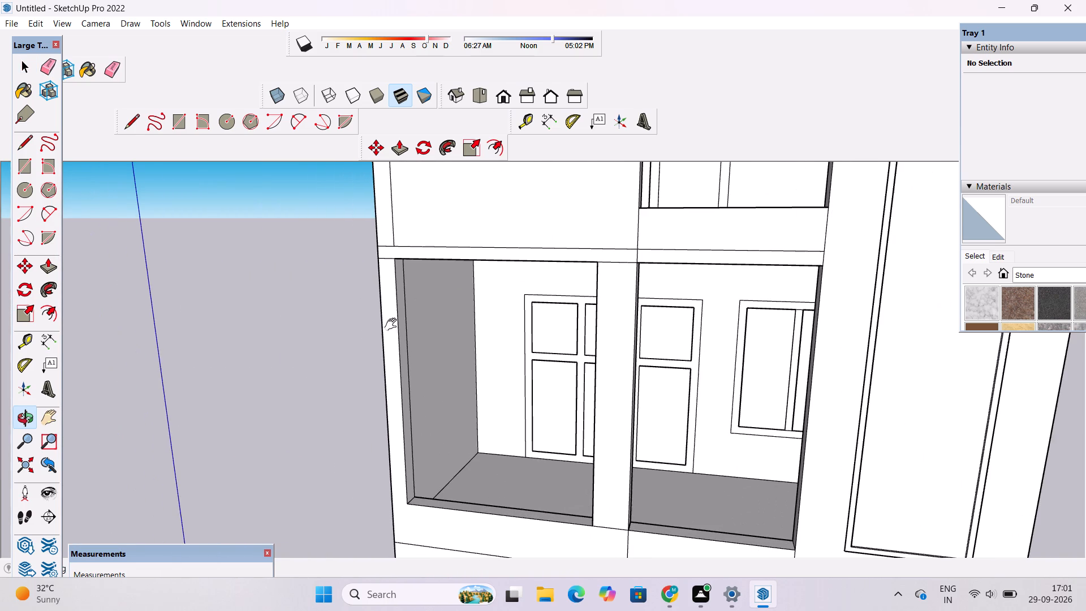
left_click_drag(393, 325, 392, 325, "shift")
scroll(404, 266, "up", 5)
left_click_drag(397, 298, 341, 301, "shift")
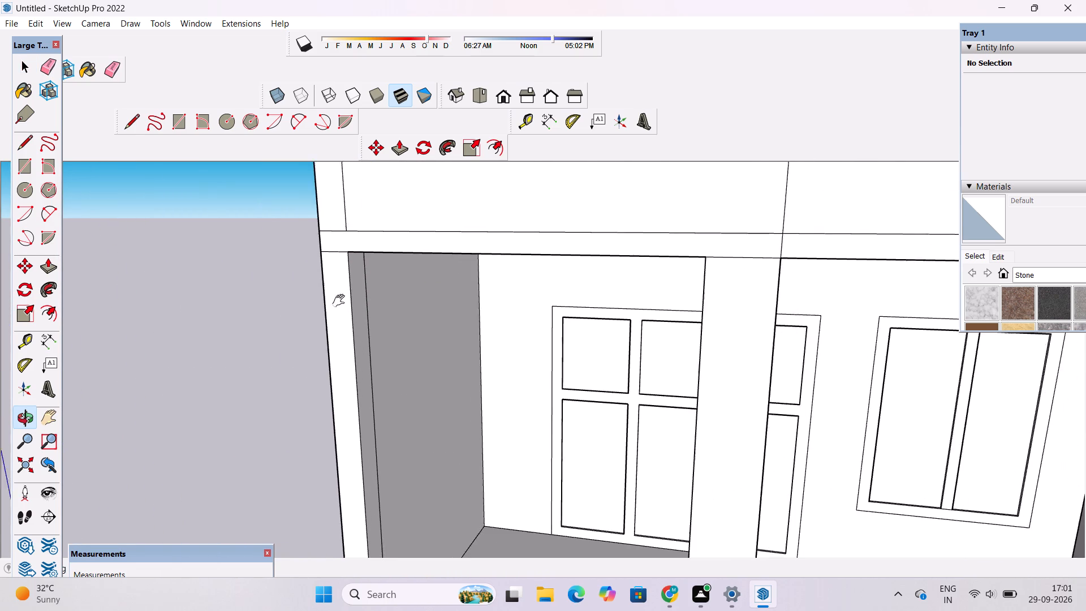
left_click_drag(341, 301, 322, 303, "shift")
scroll(301, 306, "down", 6)
left_click_drag(300, 315, 377, 302)
scroll(387, 299, "down", 7)
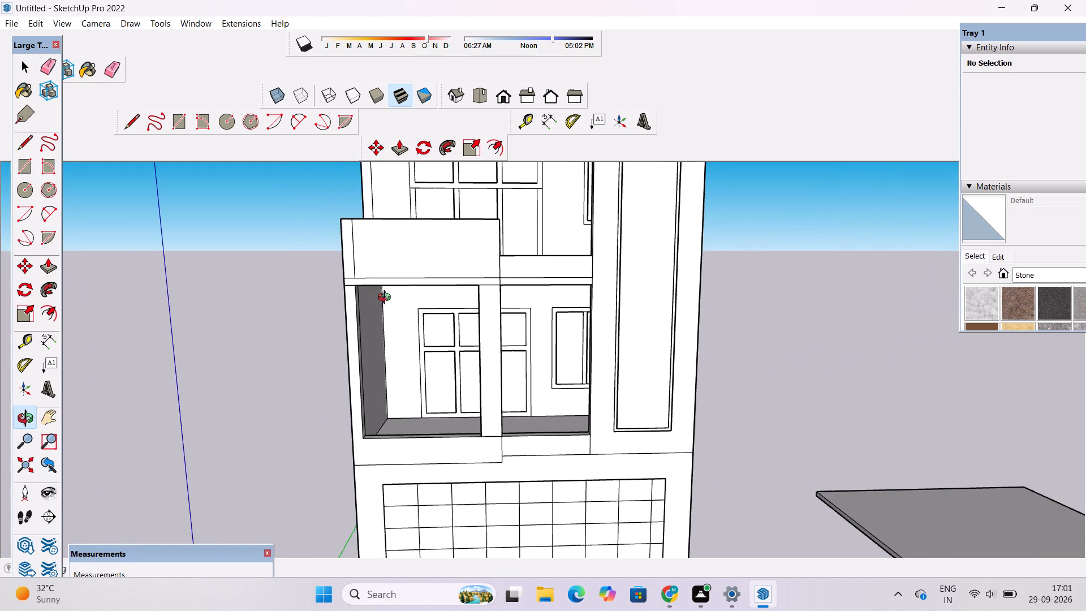
scroll(387, 299, "down", 12)
left_click_drag(399, 331, 451, 322)
scroll(445, 269, "up", 3)
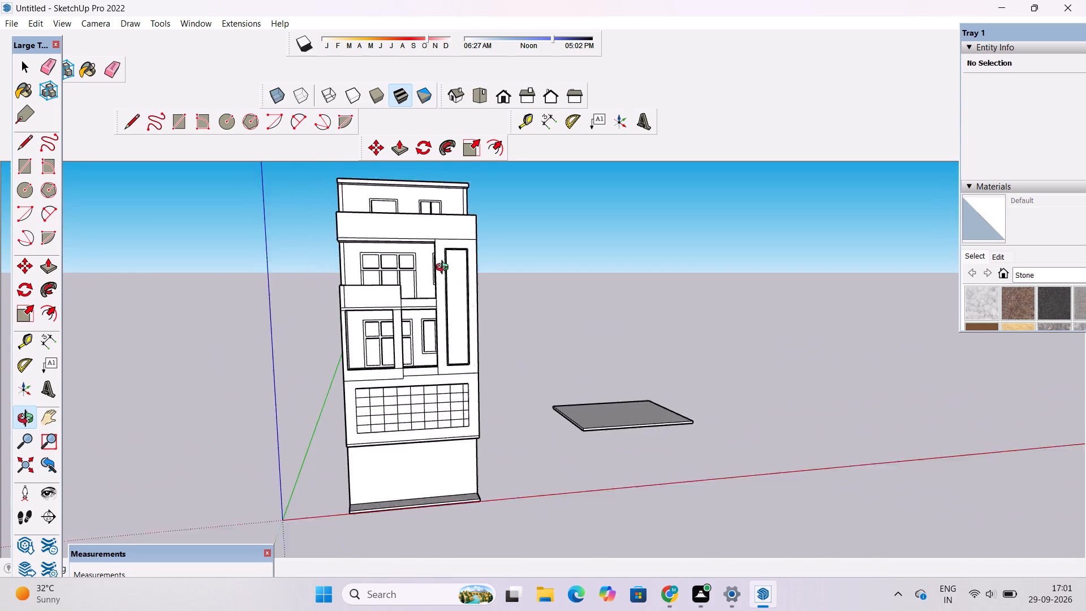
scroll(445, 269, "up", 2)
scroll(434, 294, "down", 2)
left_click_drag(413, 334, 650, 329)
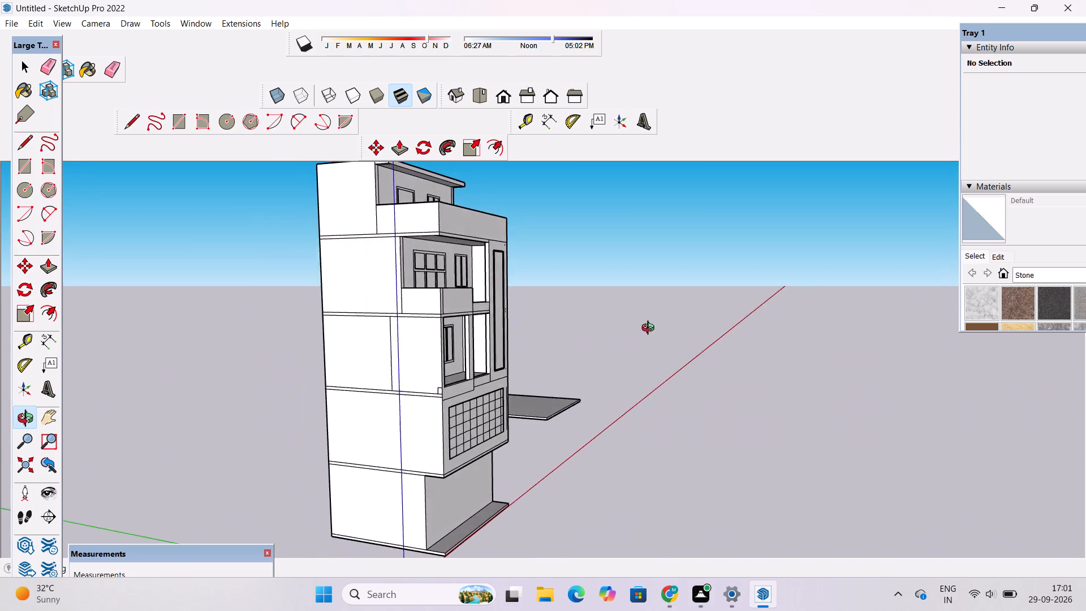
left_click_drag(650, 329, 476, 355)
scroll(406, 272, "up", 3)
scroll(416, 395, "up", 3)
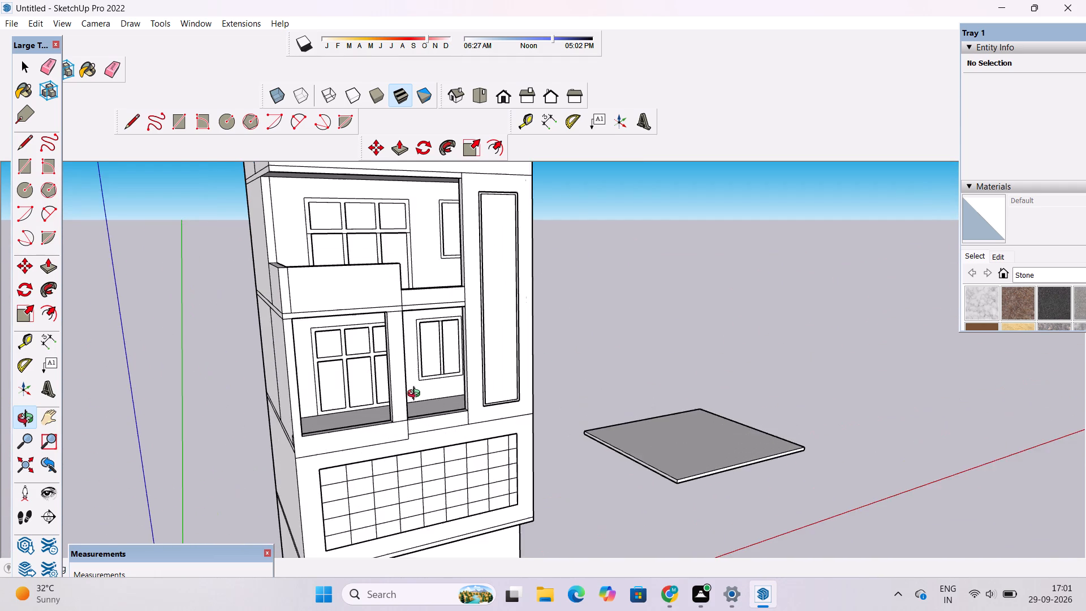
left_click_drag(417, 417, 302, 391)
scroll(301, 379, "up", 3)
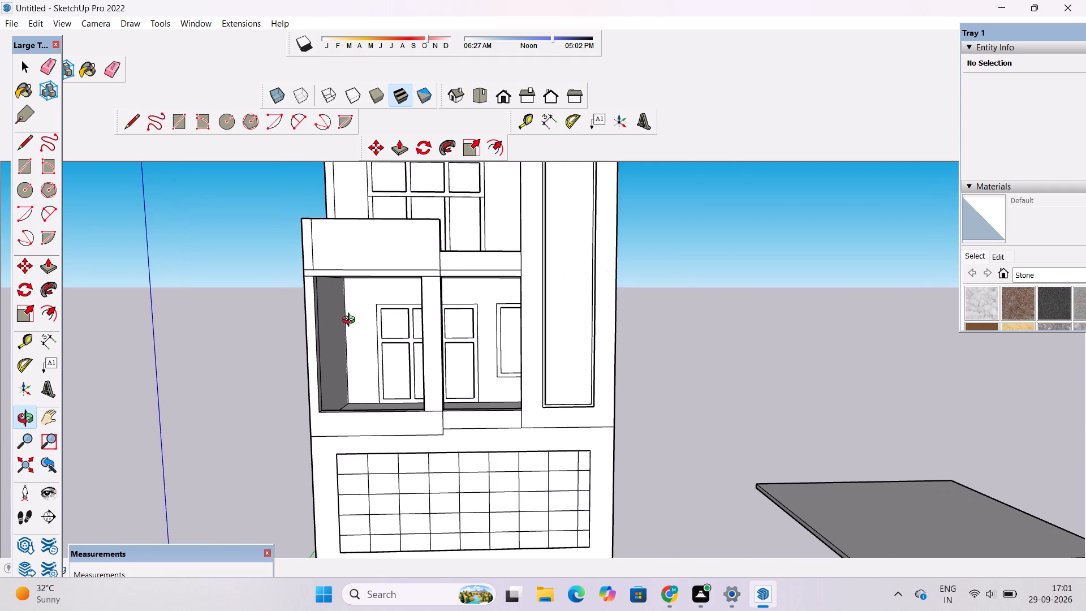
scroll(351, 321, "up", 3)
left_click_drag(351, 321, 312, 303)
scroll(308, 293, "up", 2)
left_click_drag(308, 294, 319, 299)
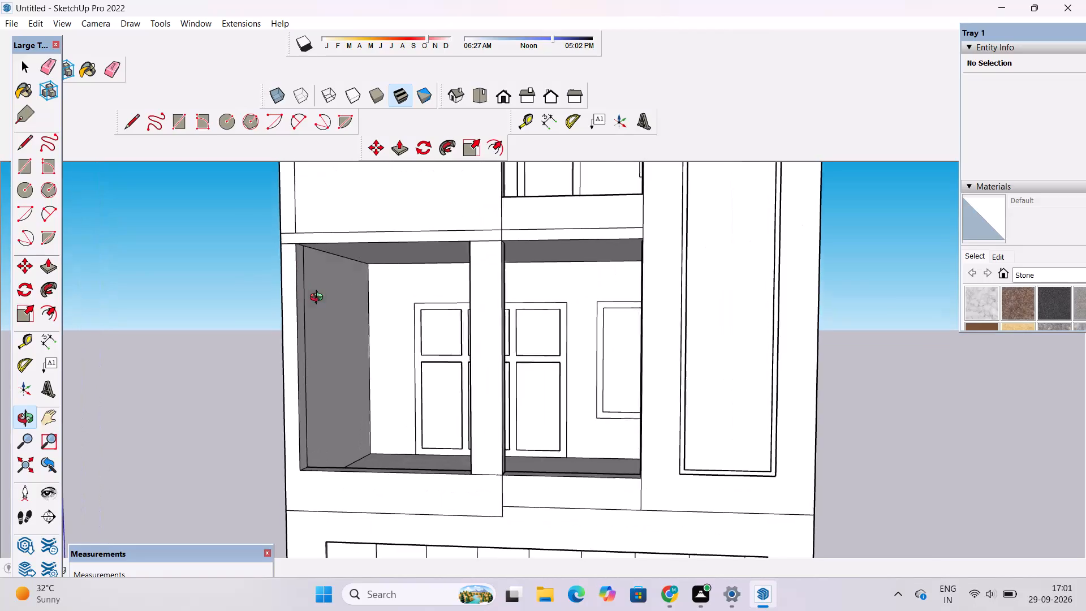
left_click_drag(319, 299, 290, 300)
left_click_drag(288, 300, 340, 337, "shift")
Push/pull the narrow inner side face at the outer end of the lower balcony opening by 2' to widen the end pillar.
scroll(340, 337, "up", 3)
left_click_drag(341, 337, 323, 301)
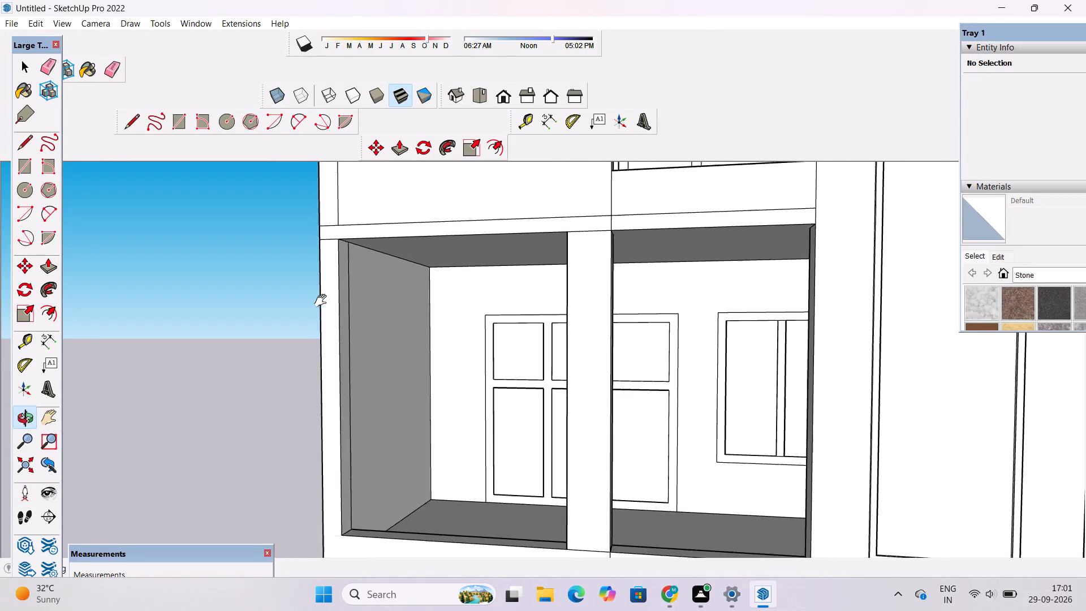
scroll(320, 291, "up", 3)
left_click_drag(332, 295, 308, 308)
key("p")
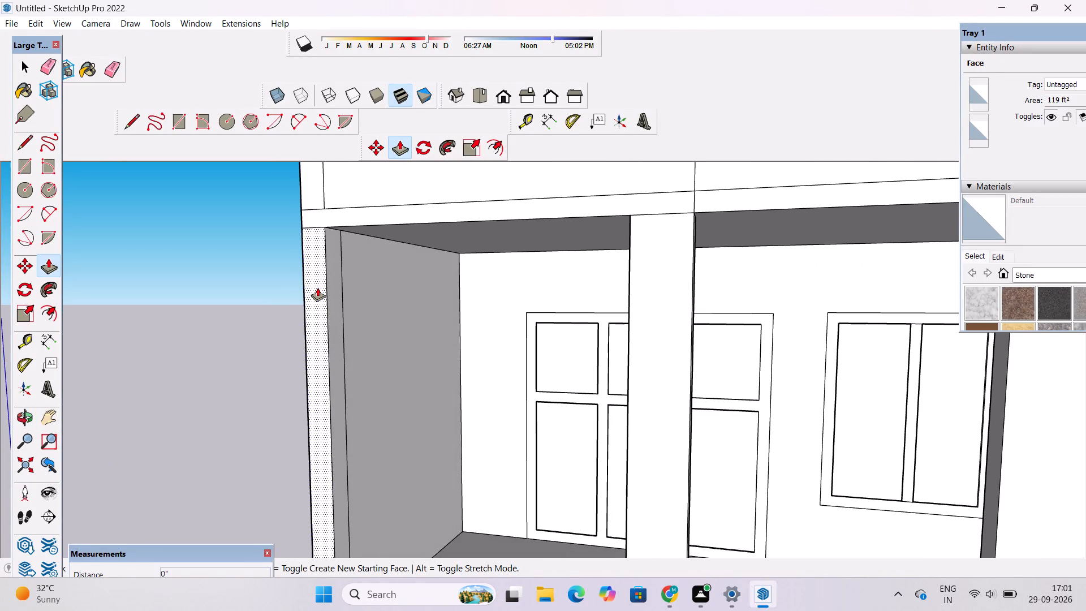
scroll(317, 287, "down", 20)
scroll(317, 287, "down", 1)
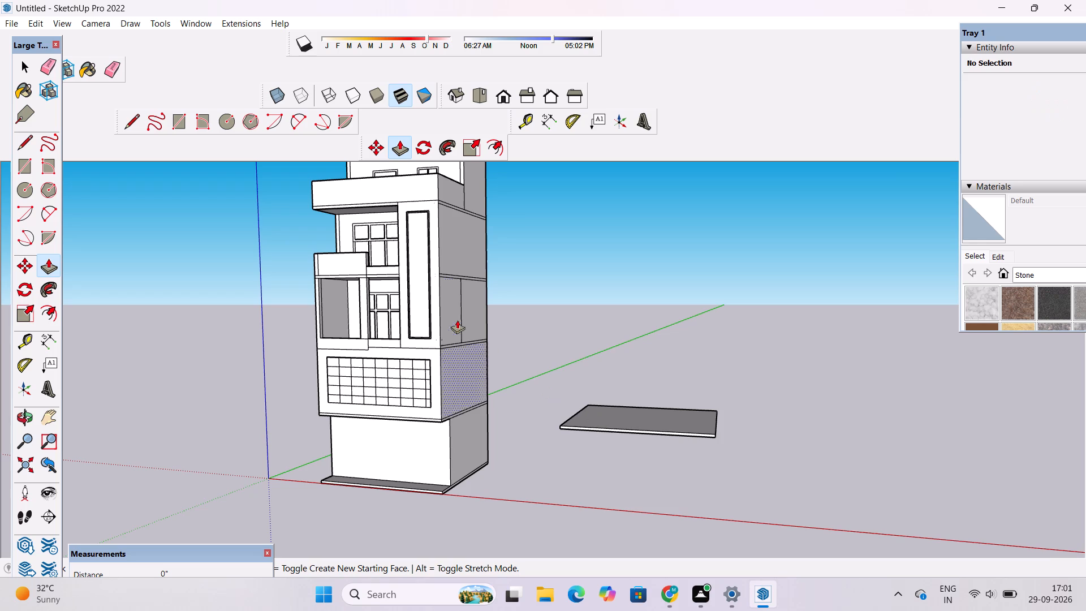
scroll(554, 408, "down", 3)
scroll(420, 321, "up", 4)
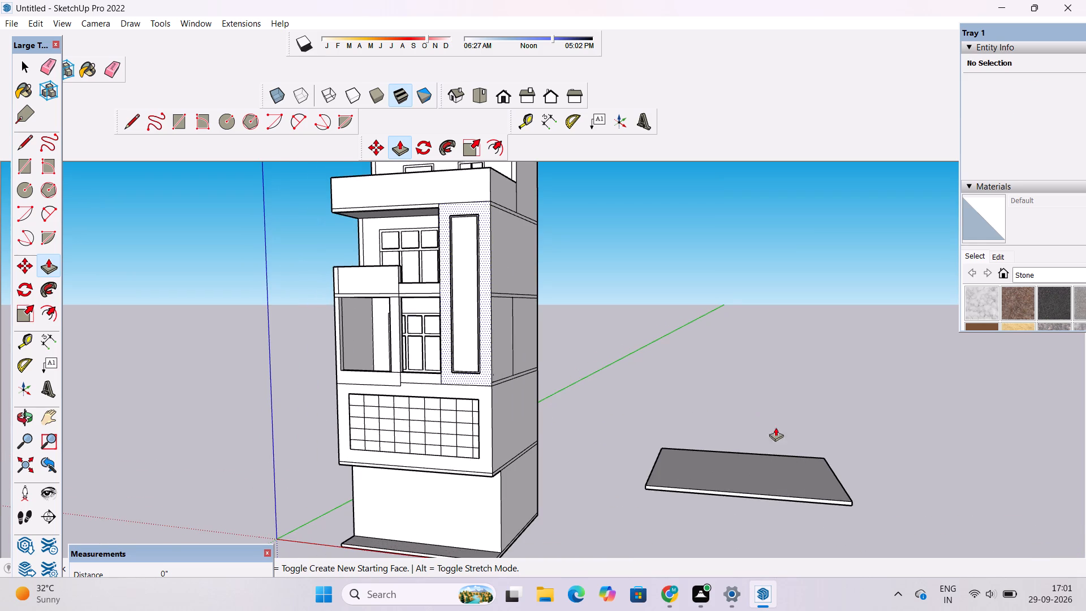
scroll(338, 312, "up", 14)
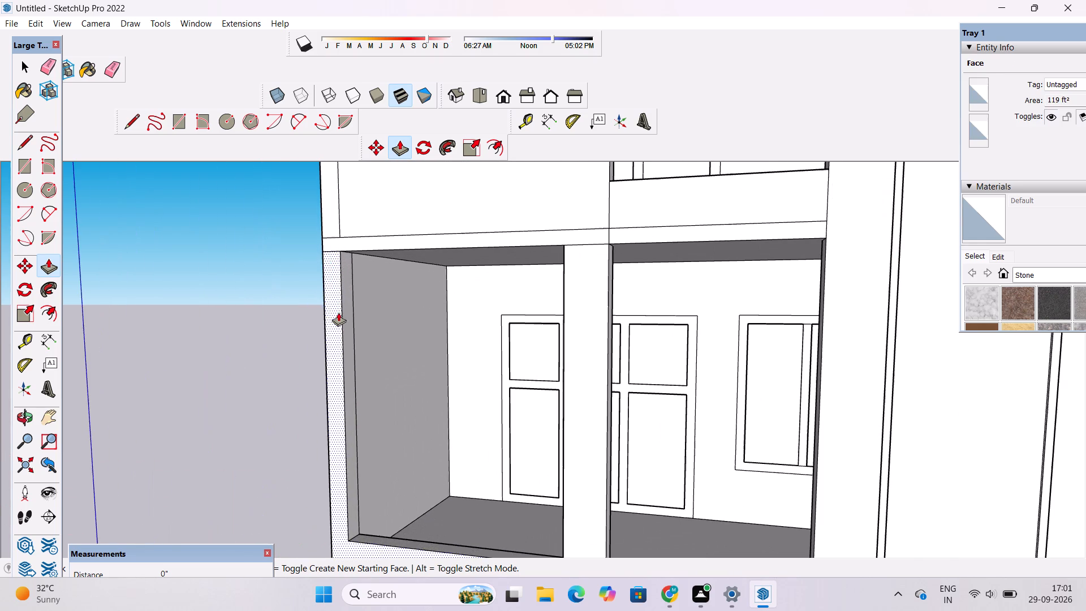
scroll(343, 304, "up", 4)
left_click(343, 304)
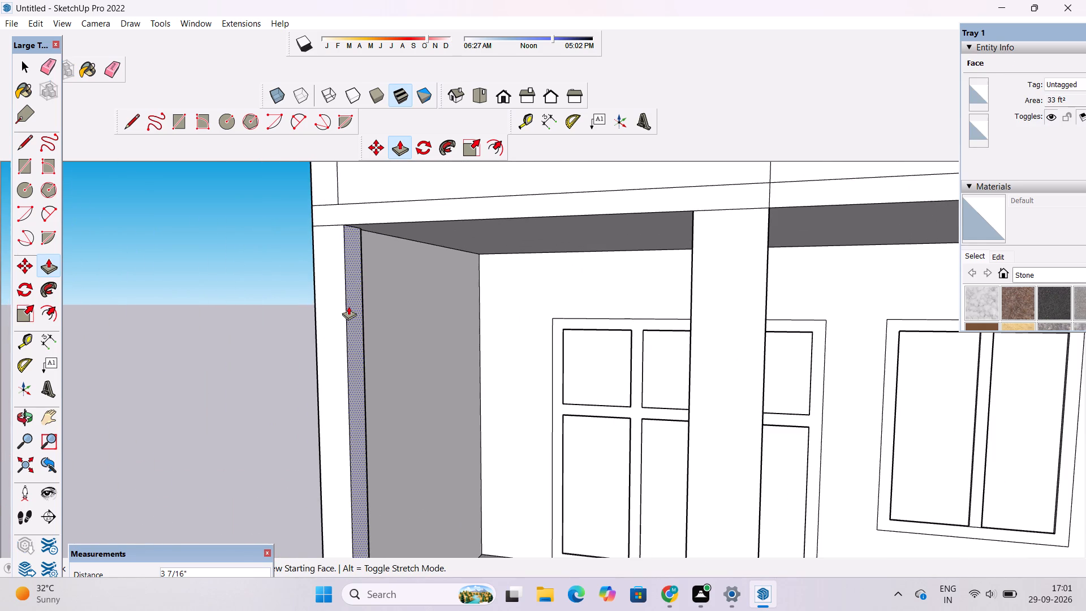
scroll(348, 306, "down", 3)
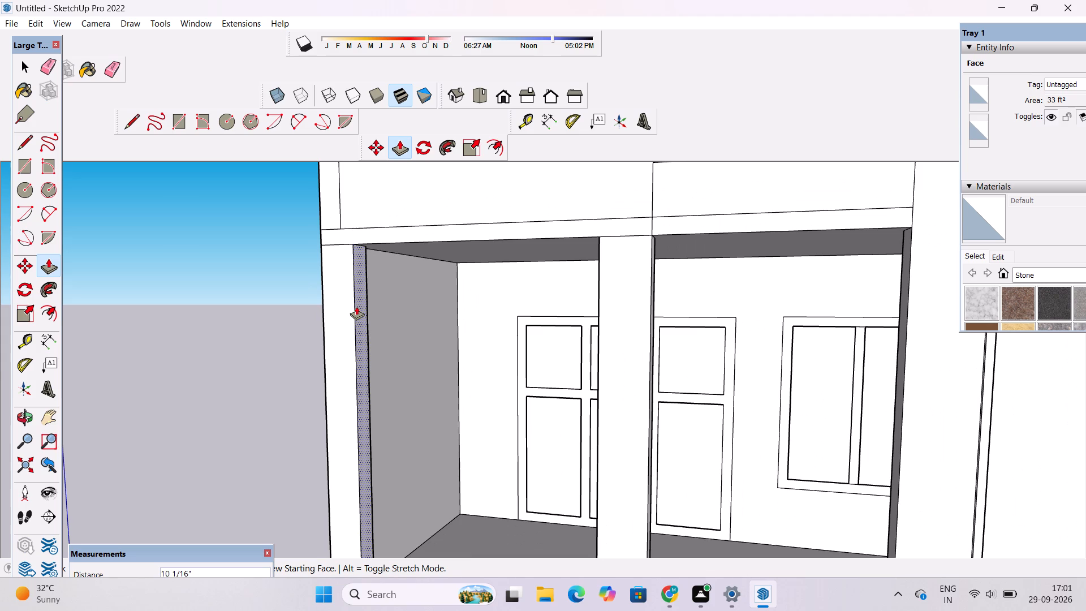
type("2'")
key("Return")
key("Return")
key("Return")
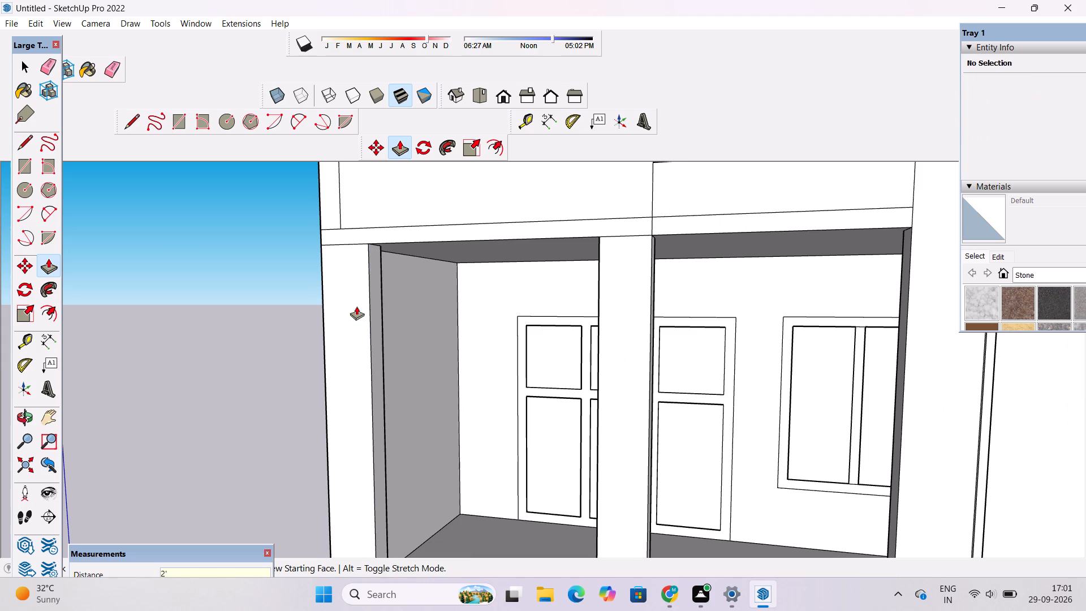
Erase the vertical and horizontal lines on the lower balcony's front parapet and the short lines across the tops of both pillars.
key("o")
scroll(354, 307, "down", 11)
left_click_drag(419, 311, 431, 312)
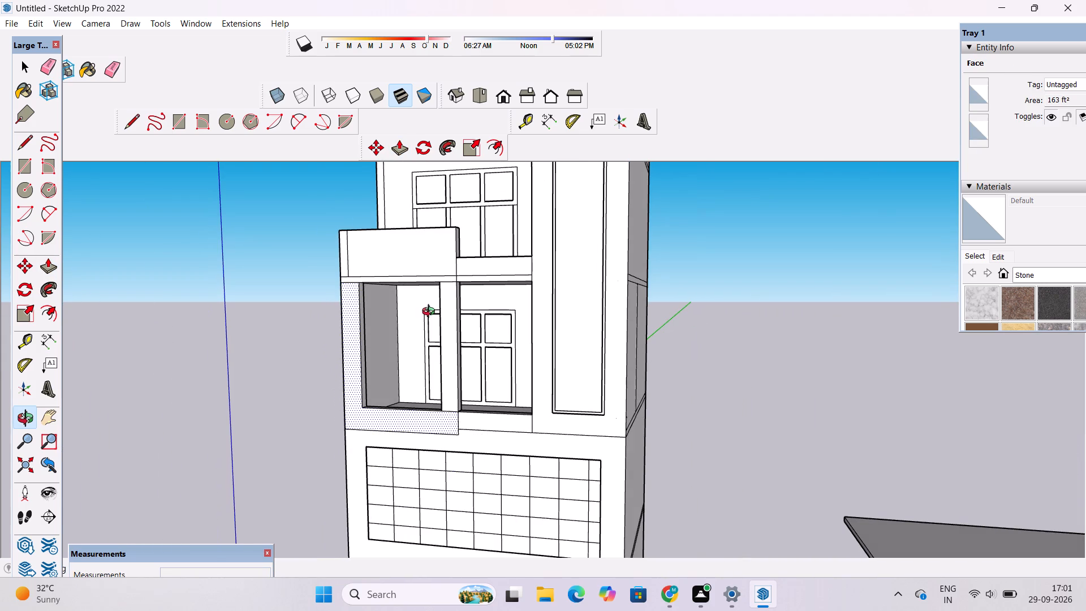
left_click_drag(377, 295, 403, 302)
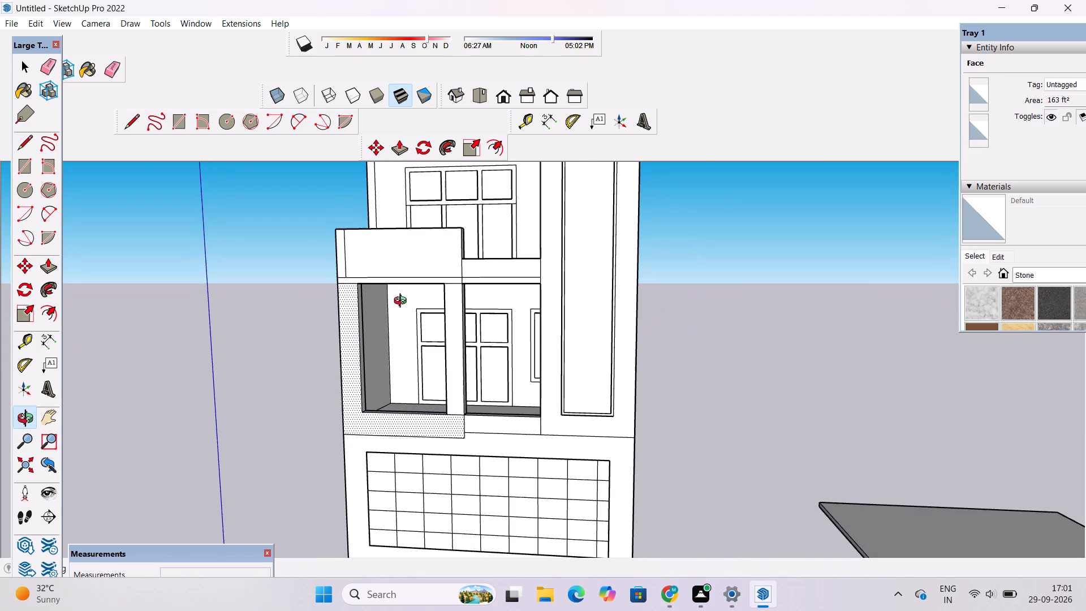
scroll(329, 233, "up", 8)
key("e")
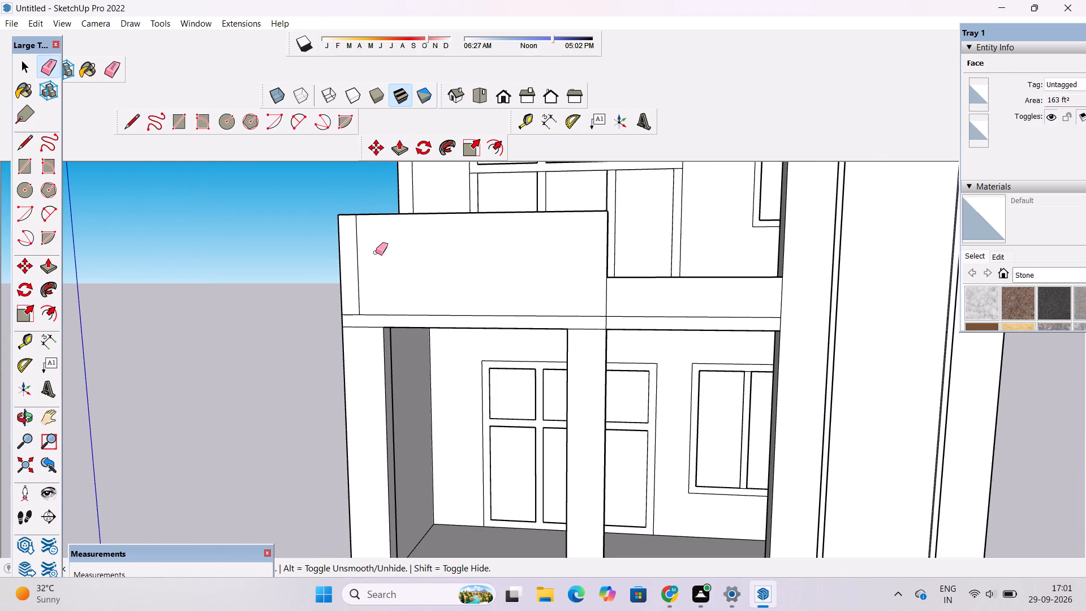
left_click_drag(376, 252, 380, 312)
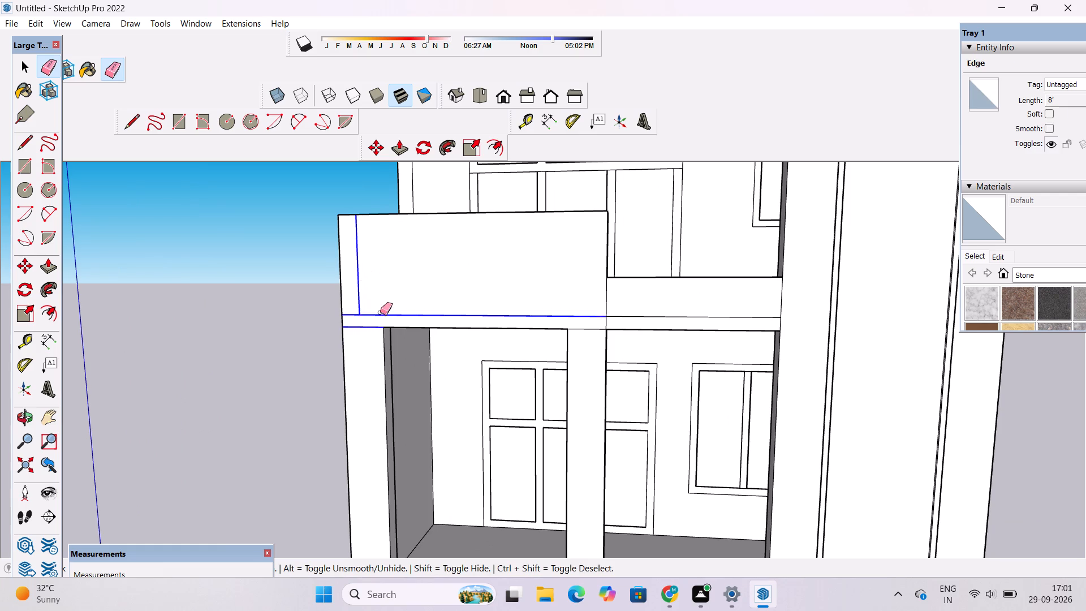
left_click_drag(380, 312, 380, 312)
scroll(385, 279, "down", 5)
scroll(511, 317, "up", 4)
left_click_drag(506, 303, 505, 318)
Erase the short line across the base of the pillar beside the lower balcony opening.
key("o")
left_click_drag(528, 334, 501, 304)
left_click_drag(502, 353, 485, 294, "shift")
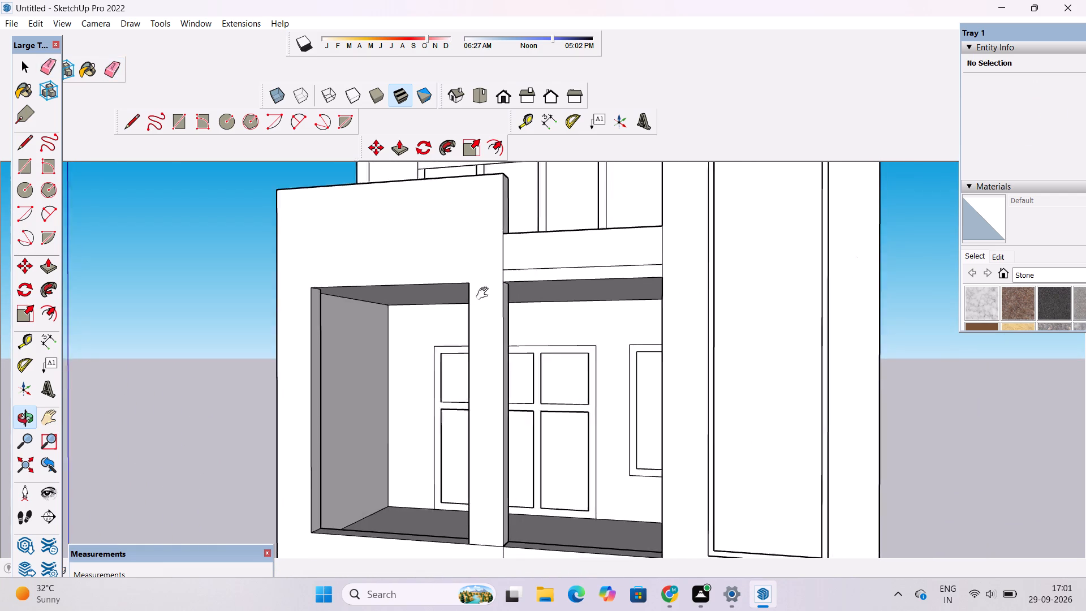
left_click_drag(485, 294, 484, 286, "shift")
scroll(476, 277, "down", 6)
scroll(489, 415, "up", 8)
left_click(460, 396, "shift")
scroll(454, 386, "up", 2)
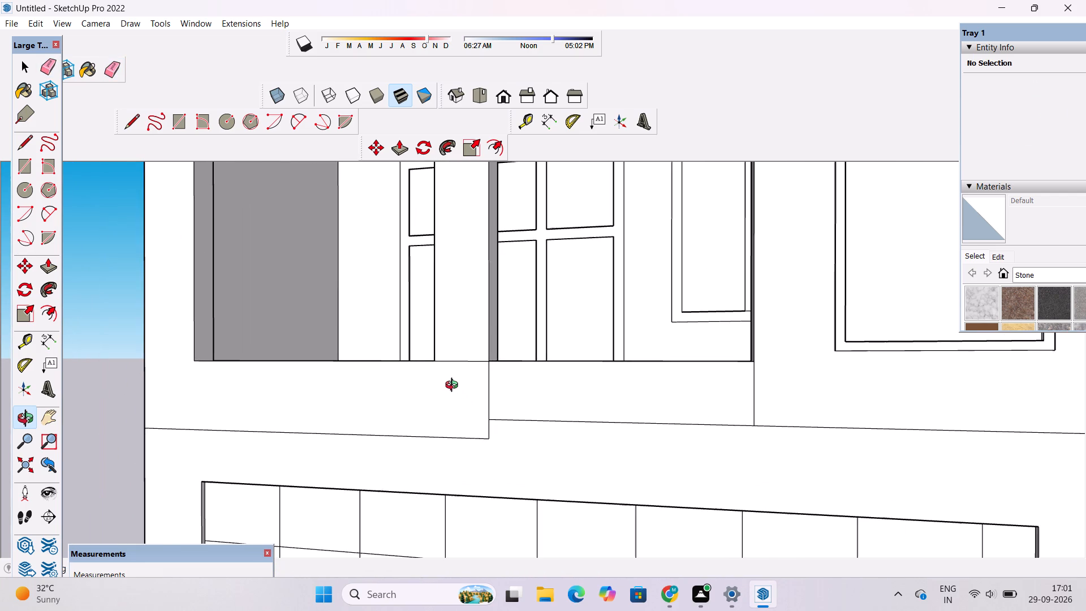
left_click_drag(452, 384, 459, 388)
left_click_drag(459, 391, 463, 383, "shift")
scroll(453, 380, "up", 3)
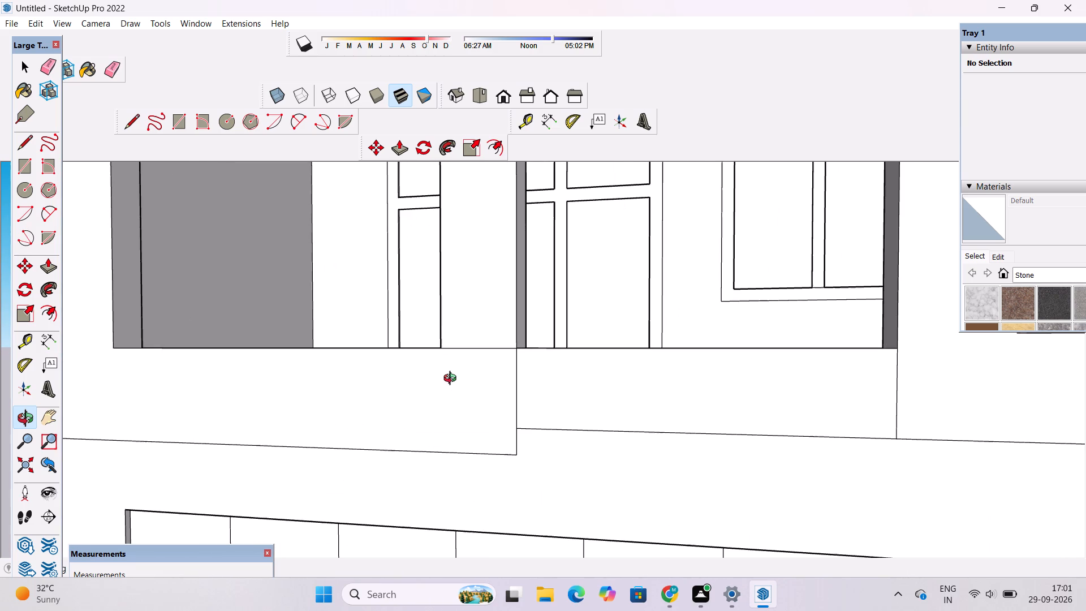
key("e")
left_click_drag(479, 328, 480, 363)
Erase the short horizontal and vertical lines on the side wall at the balcony's lower front corner.
key("o")
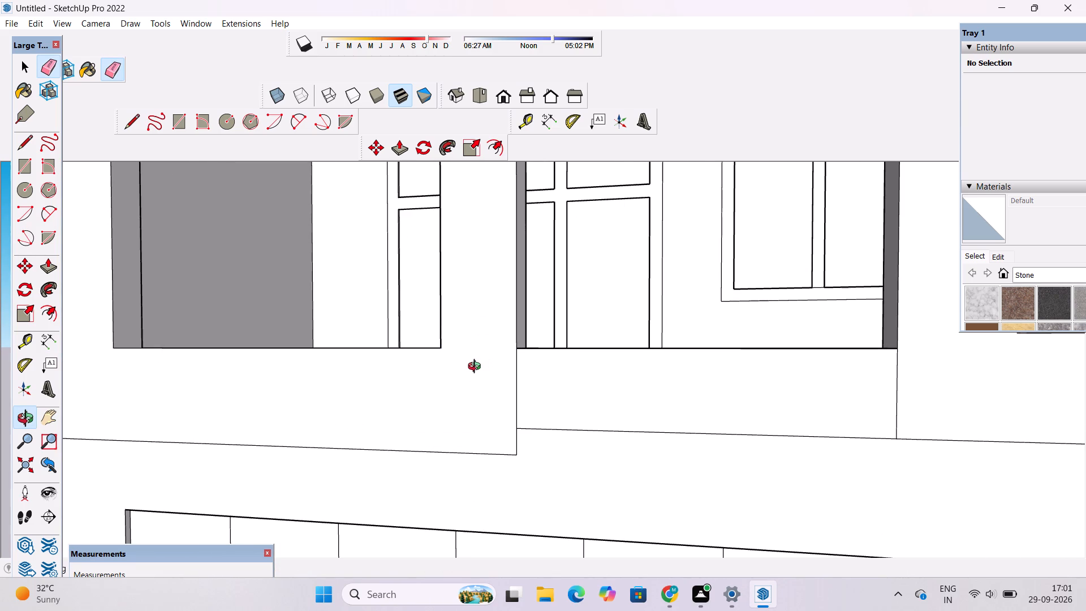
scroll(473, 368, "down", 7)
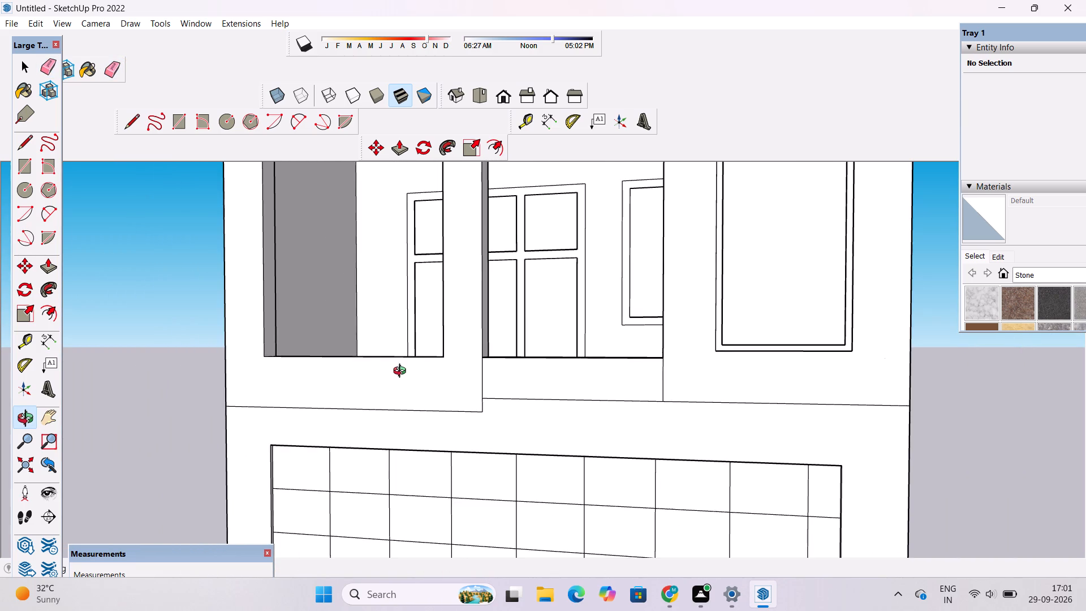
scroll(402, 372, "down", 2)
left_click_drag(325, 380, 581, 400)
scroll(555, 366, "down", 6)
scroll(505, 398, "up", 10)
key("e")
scroll(470, 371, "up", 4)
left_click_drag(483, 343, 477, 351)
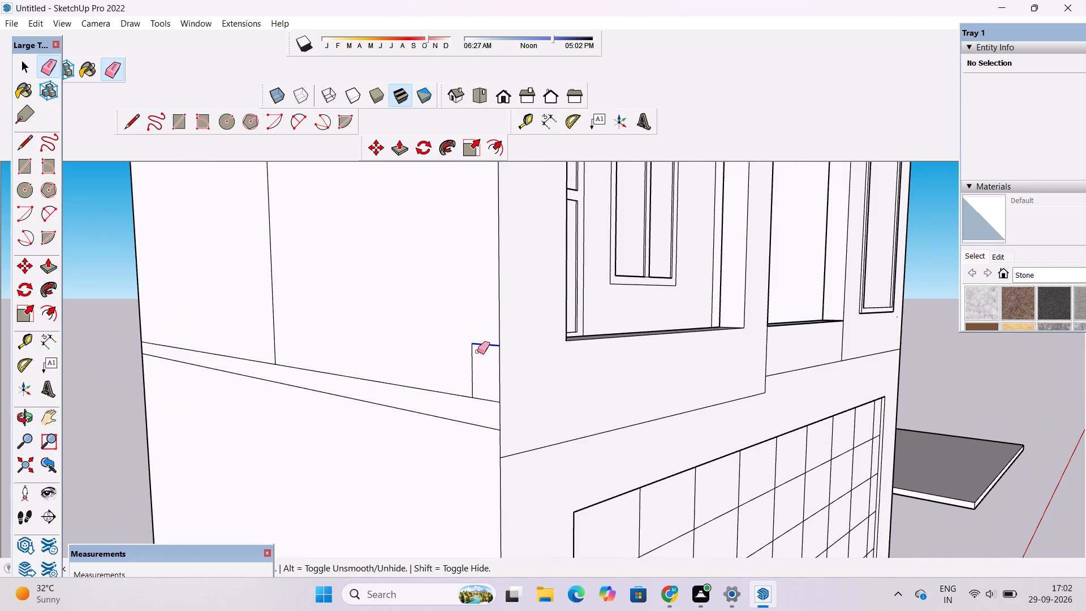
left_click_drag(477, 351, 469, 371)
Erase the short leftover line on the side wall near the balcony front's upper corner.
key("o")
scroll(453, 352, "down", 3)
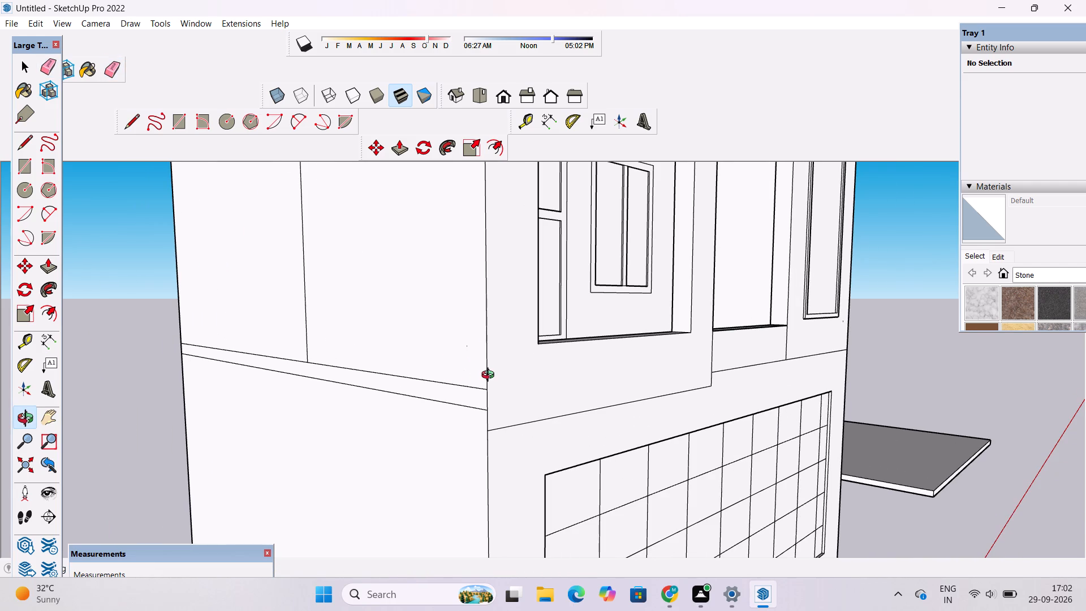
left_click_drag(510, 366, 467, 372)
scroll(467, 372, "down", 3)
left_click_drag(536, 342, 472, 361, "shift")
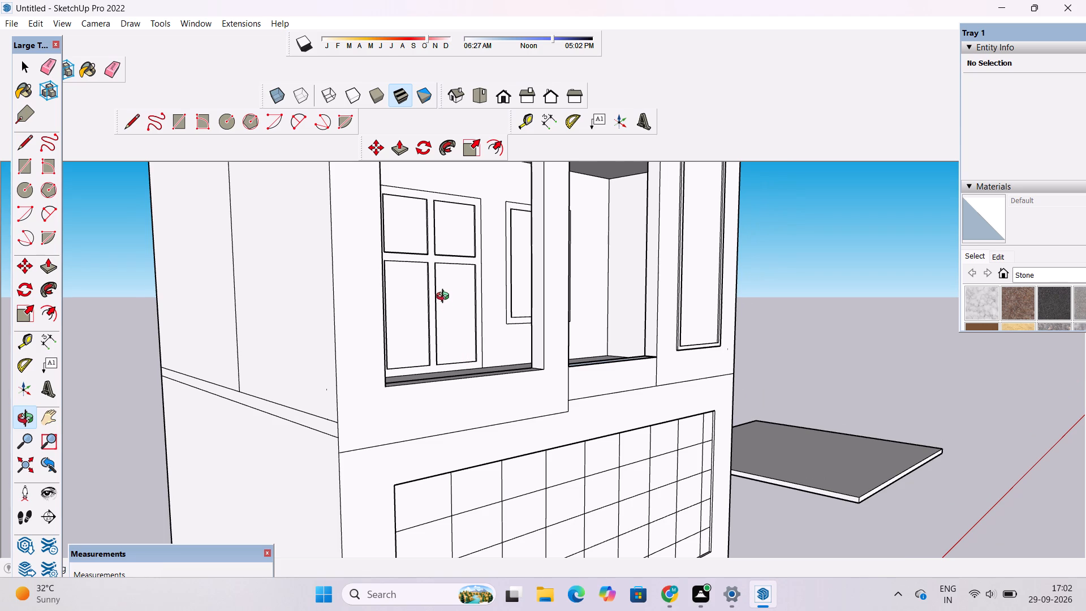
left_click_drag(411, 345, 391, 363, "shift")
scroll(368, 372, "down", 7)
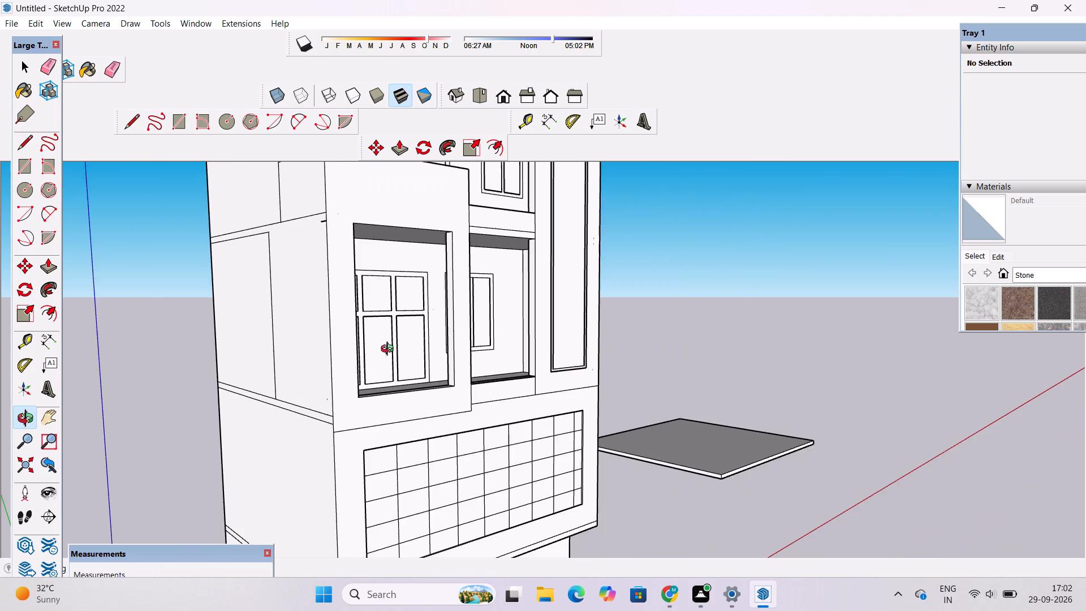
left_click_drag(445, 297, 429, 308, "shift")
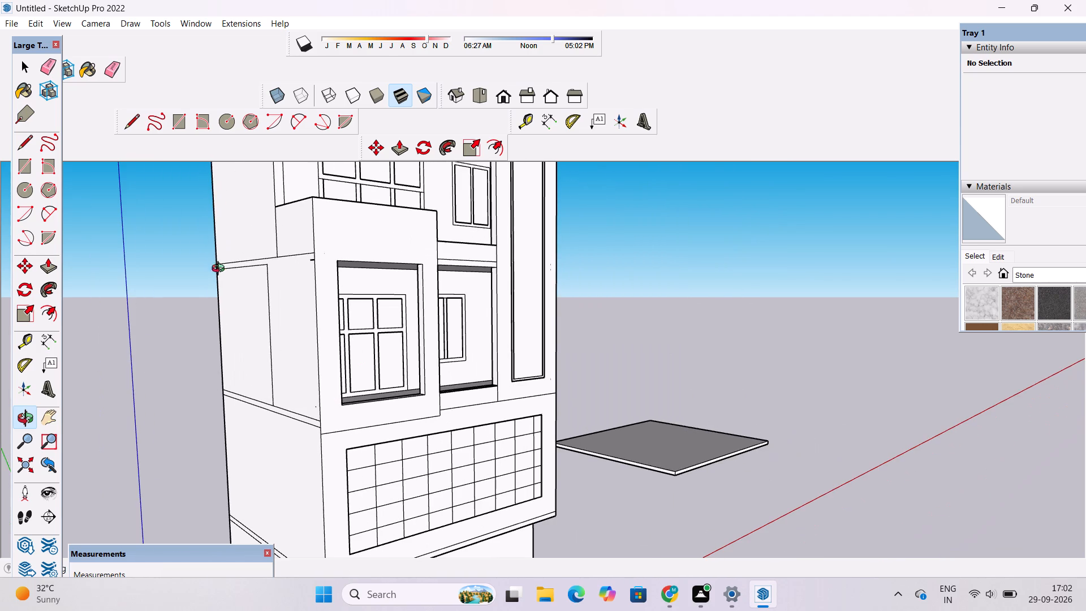
scroll(320, 249, "up", 15)
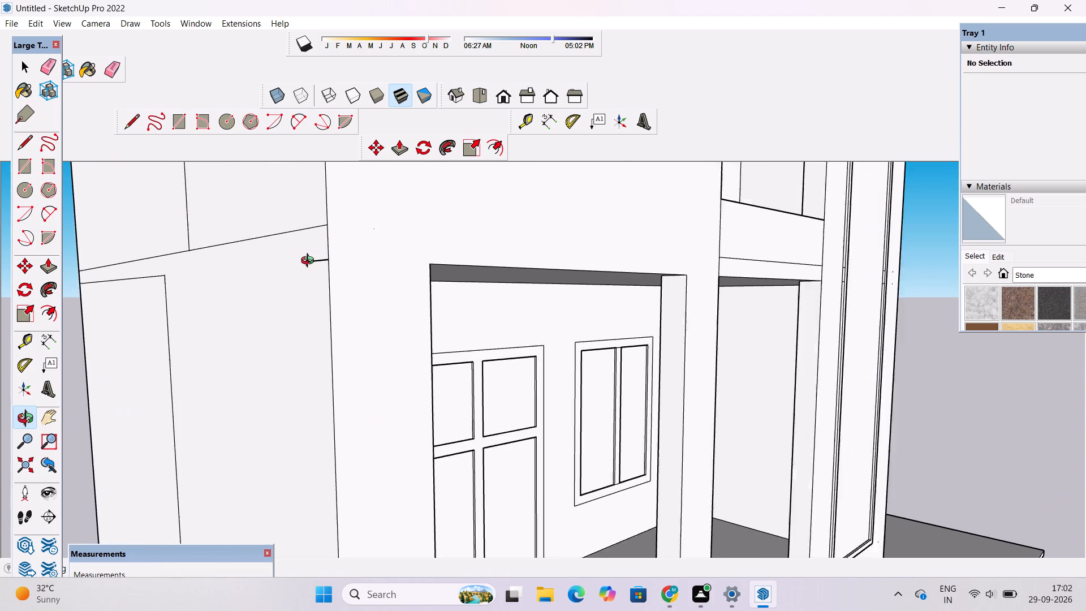
scroll(310, 262, "up", 3)
key("e")
scroll(311, 260, "up", 4)
left_click_drag(316, 255, 316, 270)
scroll(183, 293, "down", 4)
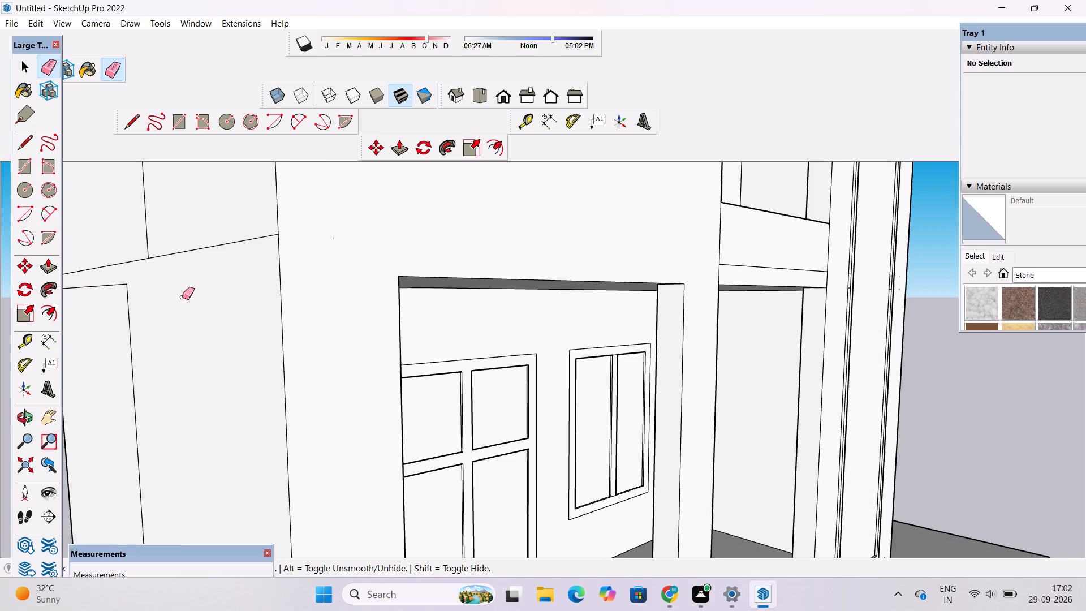
Erase the short line crossing the top of the balcony parapet at its front corner.
key("o")
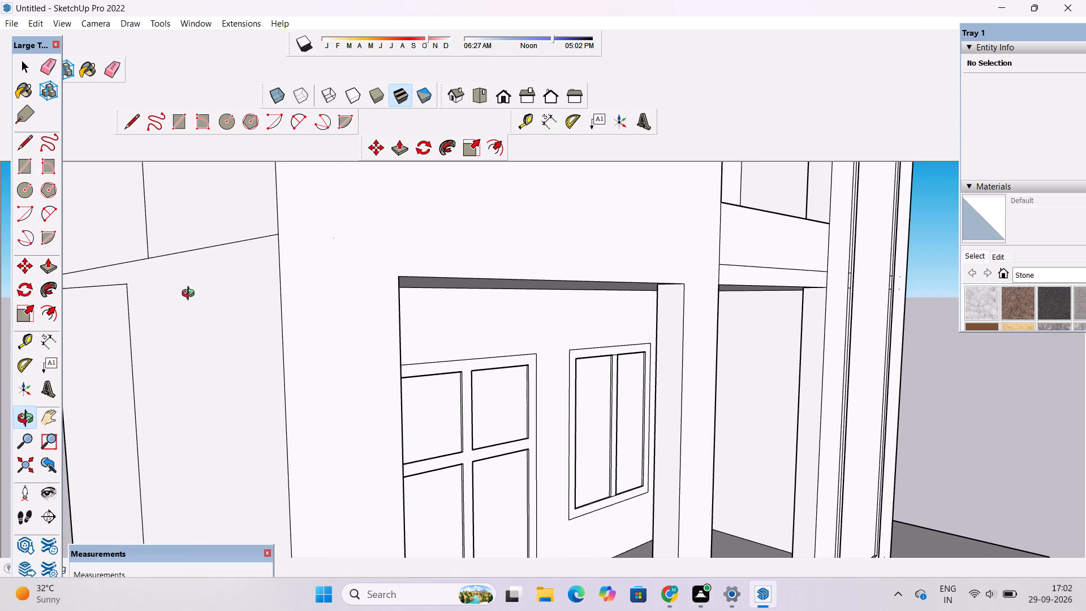
left_click_drag(234, 284, 219, 355, "shift")
scroll(218, 334, "down", 5)
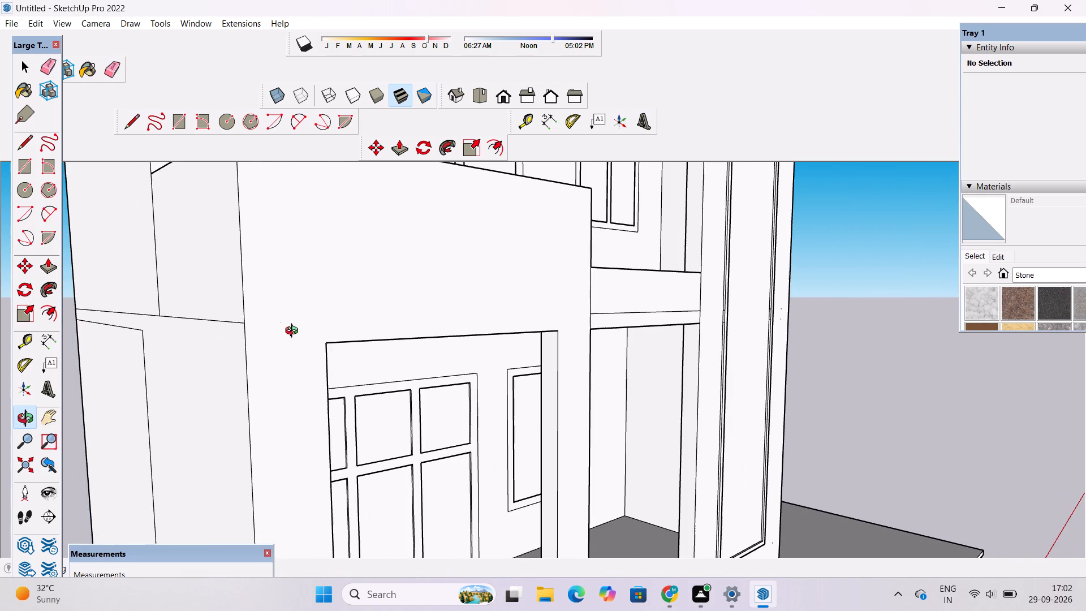
scroll(307, 292, "down", 7)
left_click_drag(338, 273, 421, 355)
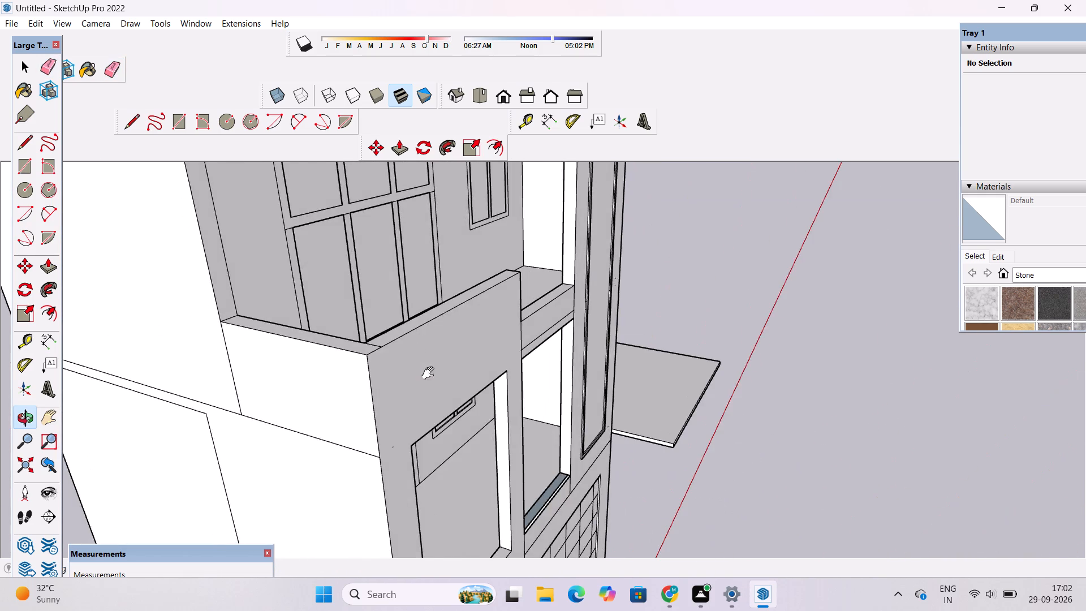
left_click_drag(428, 371, 322, 327, "shift")
left_click_drag(240, 311, 232, 392)
scroll(217, 371, "up", 4)
left_click_drag(220, 389, 227, 362, "shift")
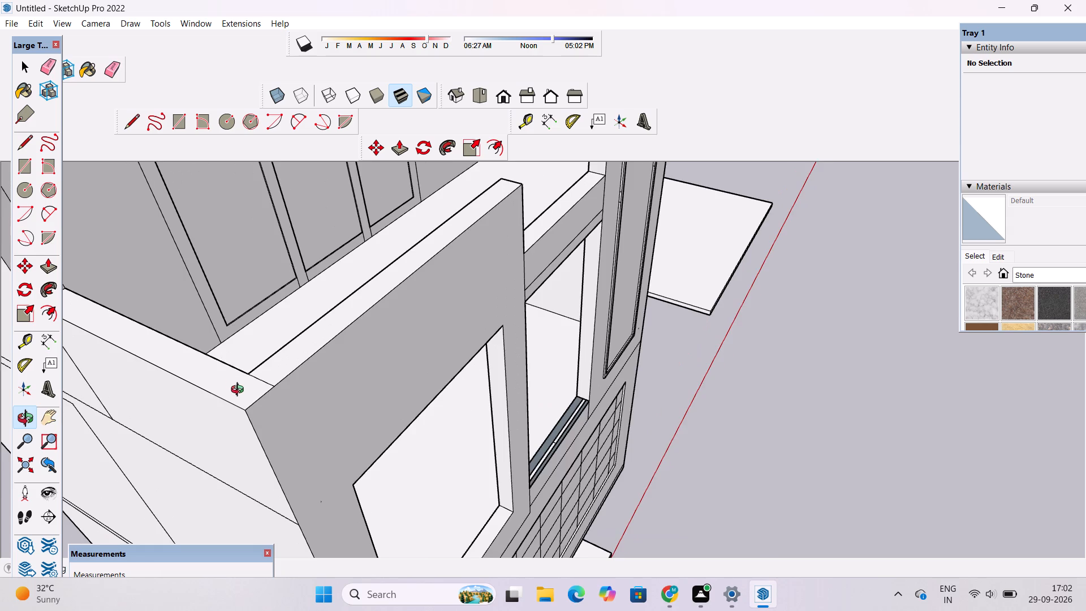
scroll(240, 391, "up", 4)
key("e")
scroll(240, 391, "up", 3)
left_click_drag(306, 344, 268, 379)
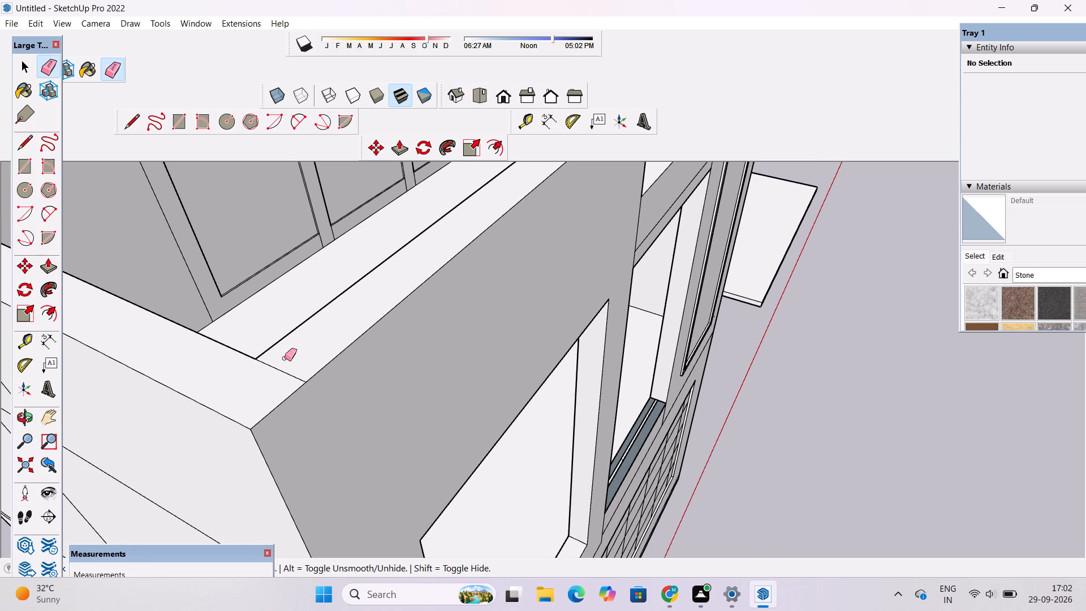
left_click_drag(286, 355, 275, 370)
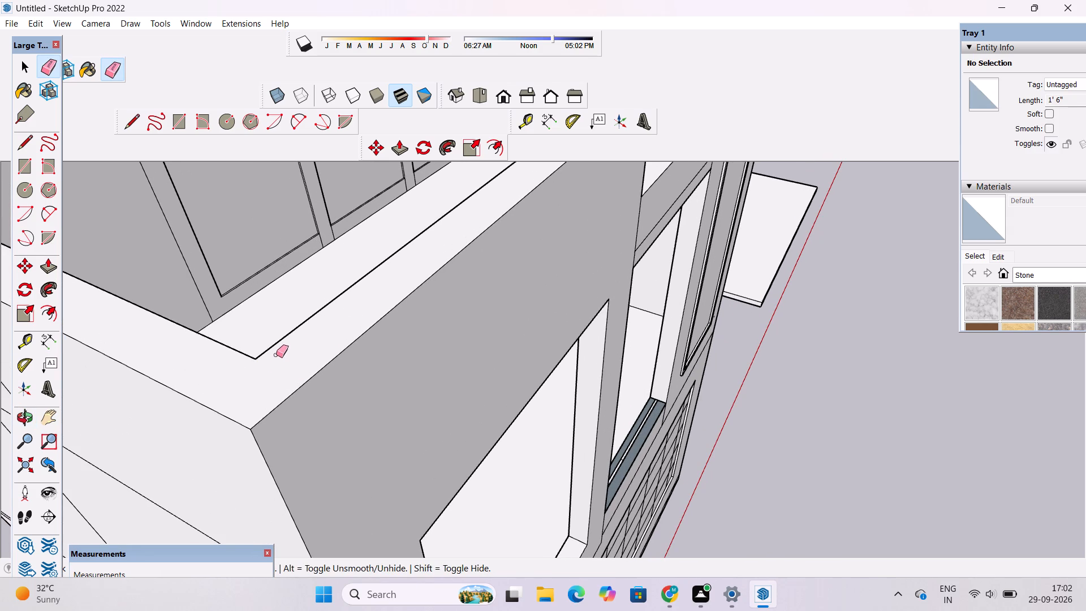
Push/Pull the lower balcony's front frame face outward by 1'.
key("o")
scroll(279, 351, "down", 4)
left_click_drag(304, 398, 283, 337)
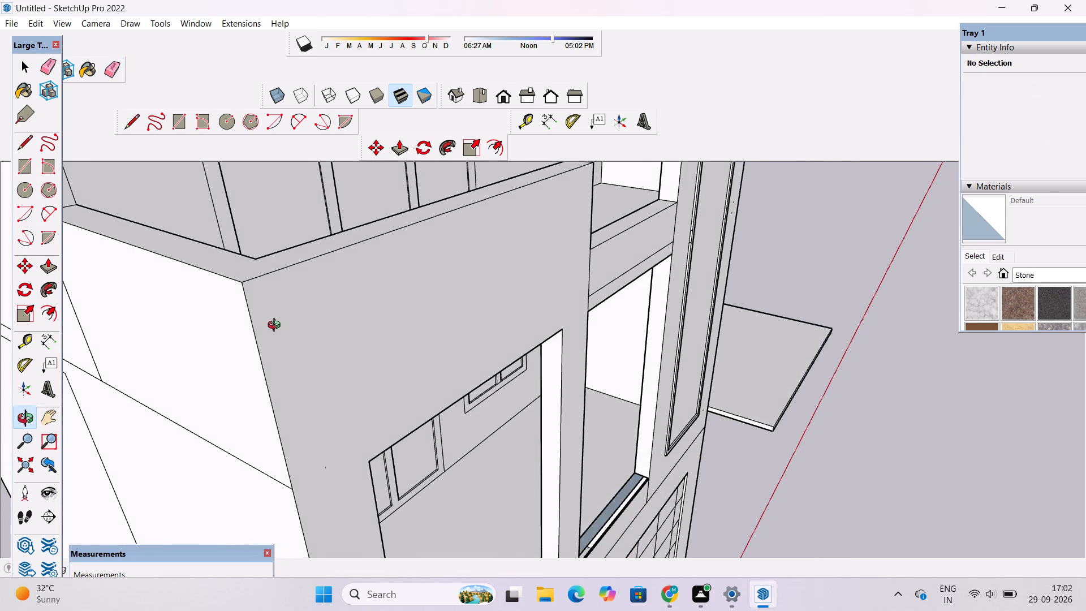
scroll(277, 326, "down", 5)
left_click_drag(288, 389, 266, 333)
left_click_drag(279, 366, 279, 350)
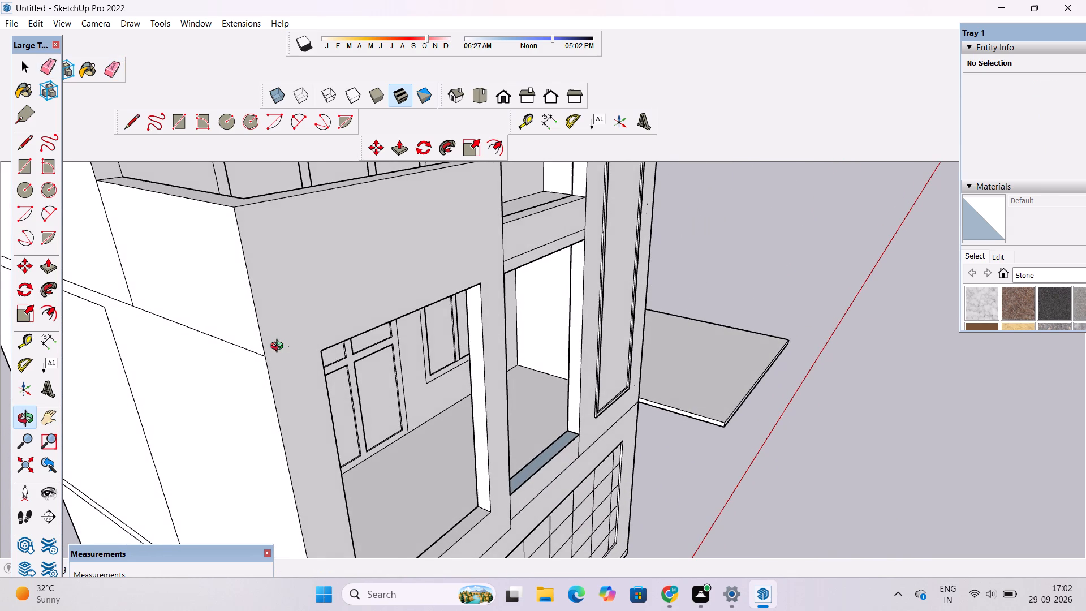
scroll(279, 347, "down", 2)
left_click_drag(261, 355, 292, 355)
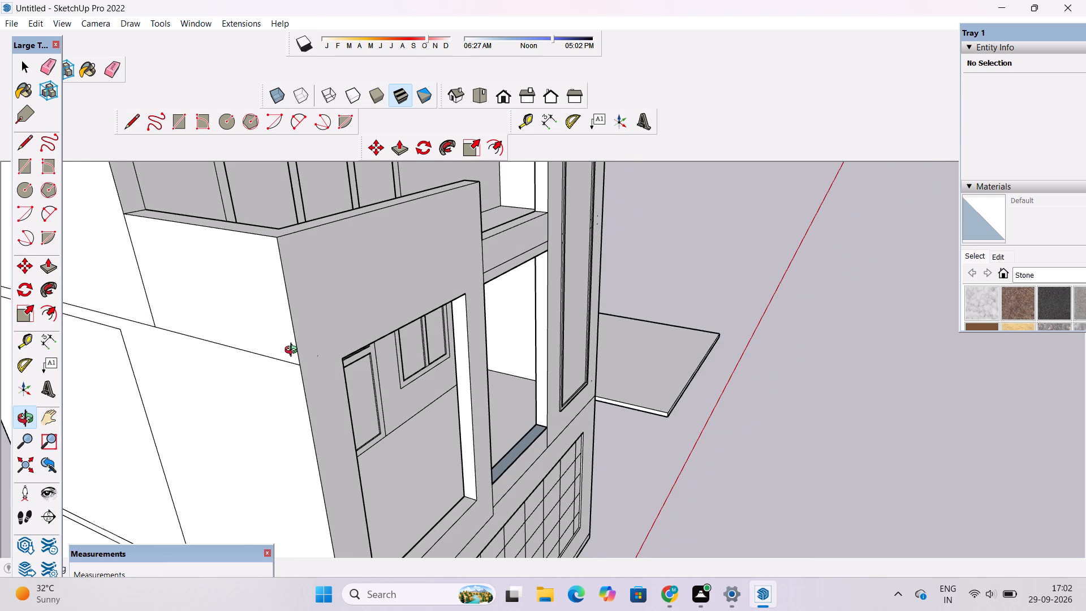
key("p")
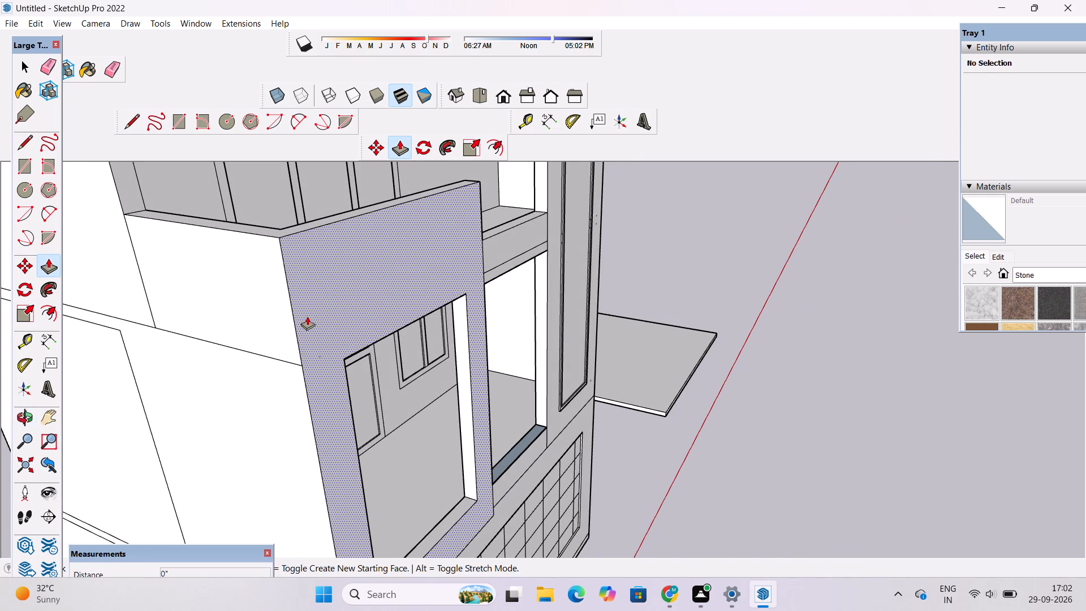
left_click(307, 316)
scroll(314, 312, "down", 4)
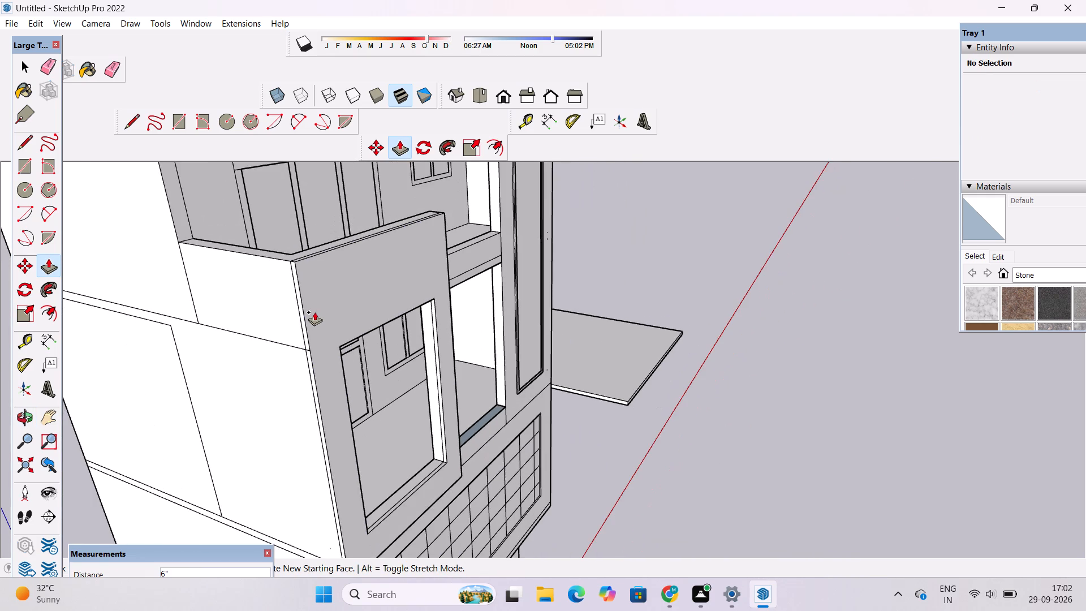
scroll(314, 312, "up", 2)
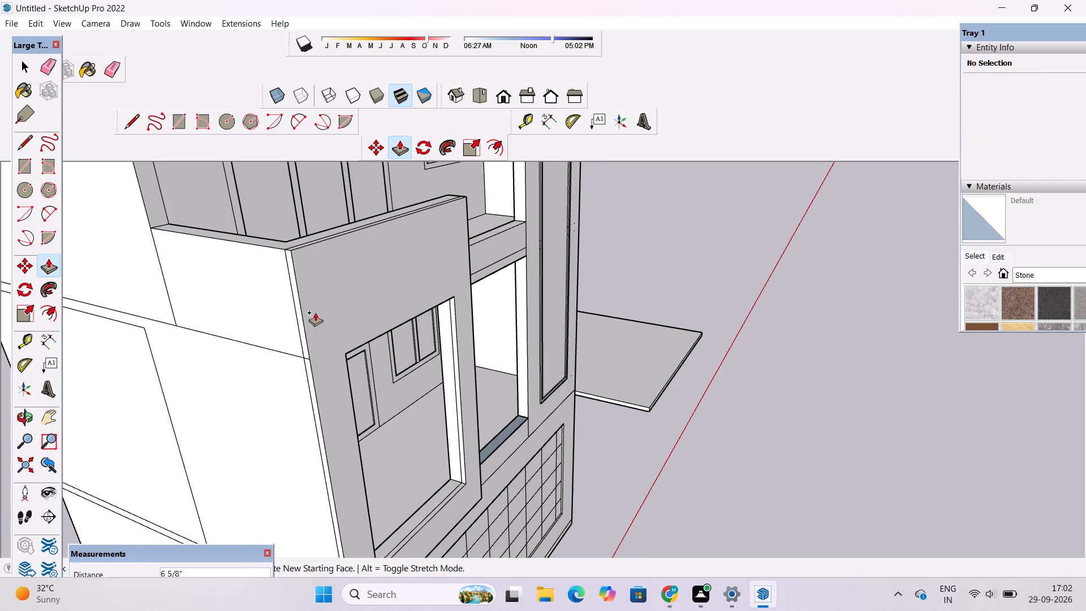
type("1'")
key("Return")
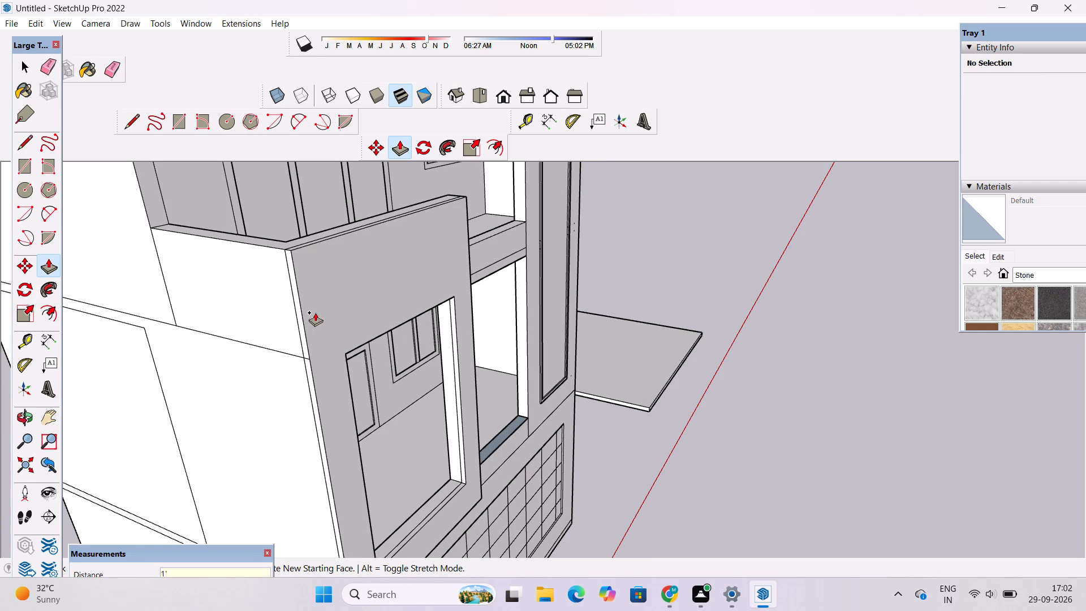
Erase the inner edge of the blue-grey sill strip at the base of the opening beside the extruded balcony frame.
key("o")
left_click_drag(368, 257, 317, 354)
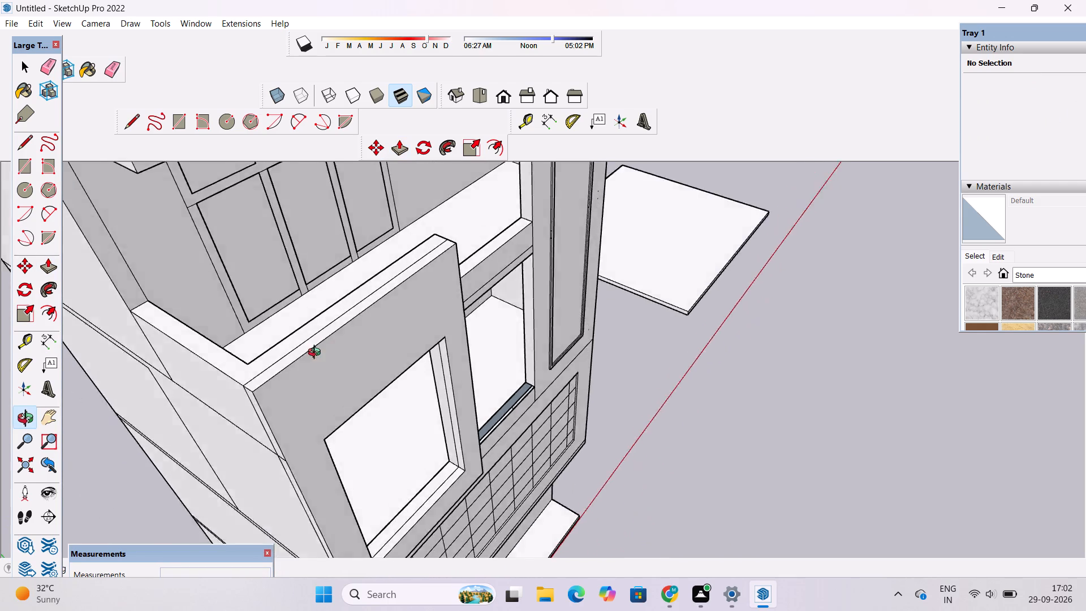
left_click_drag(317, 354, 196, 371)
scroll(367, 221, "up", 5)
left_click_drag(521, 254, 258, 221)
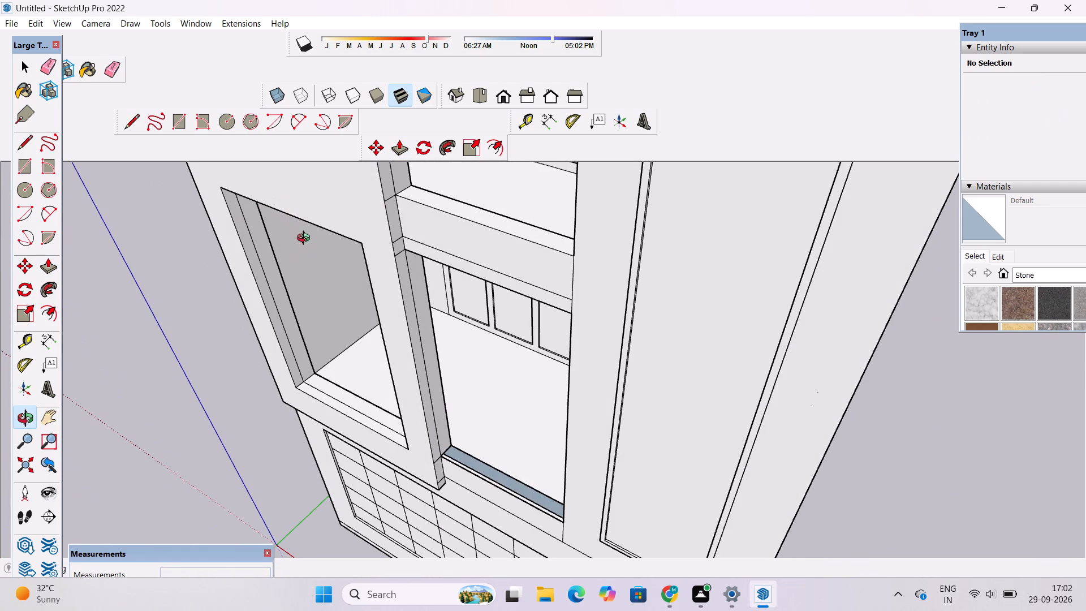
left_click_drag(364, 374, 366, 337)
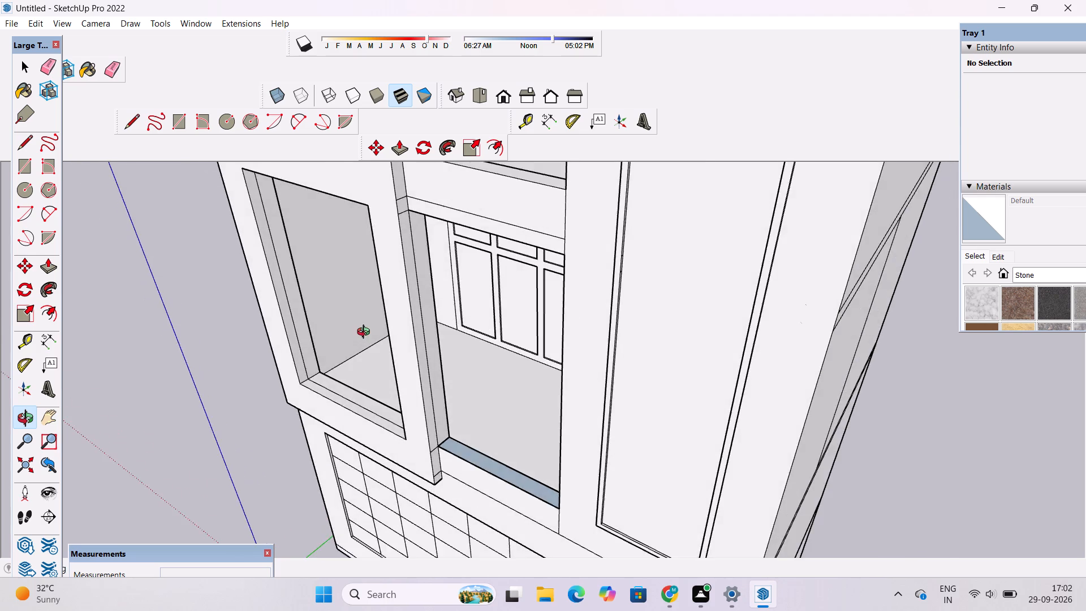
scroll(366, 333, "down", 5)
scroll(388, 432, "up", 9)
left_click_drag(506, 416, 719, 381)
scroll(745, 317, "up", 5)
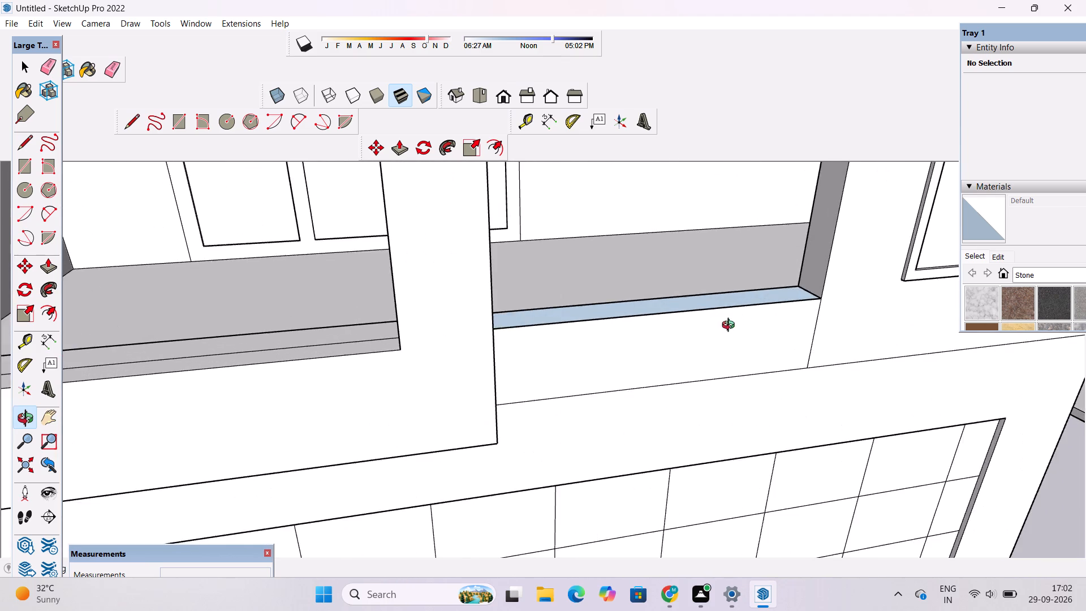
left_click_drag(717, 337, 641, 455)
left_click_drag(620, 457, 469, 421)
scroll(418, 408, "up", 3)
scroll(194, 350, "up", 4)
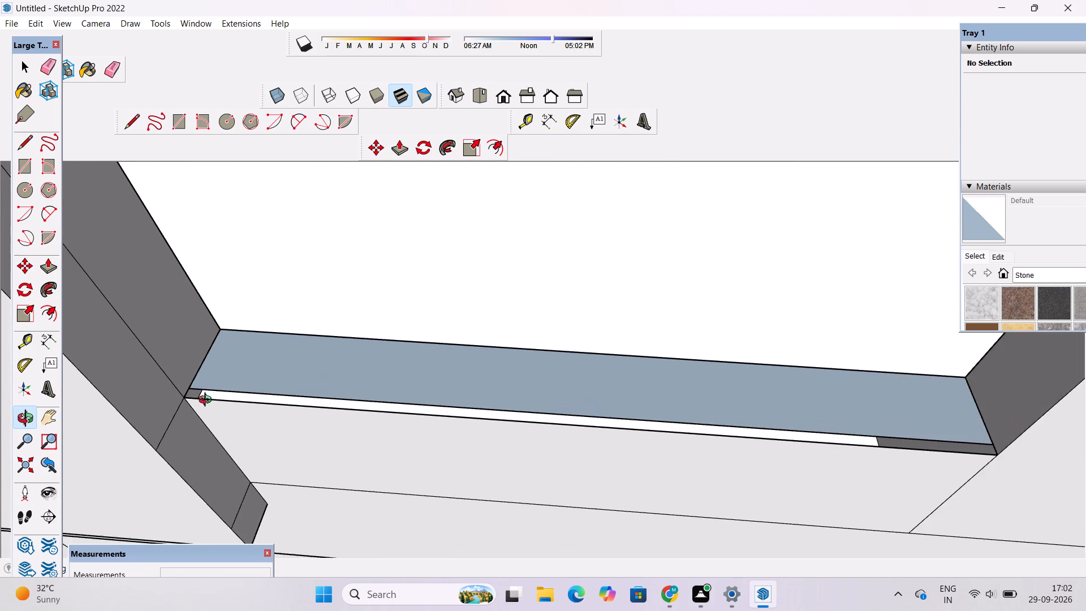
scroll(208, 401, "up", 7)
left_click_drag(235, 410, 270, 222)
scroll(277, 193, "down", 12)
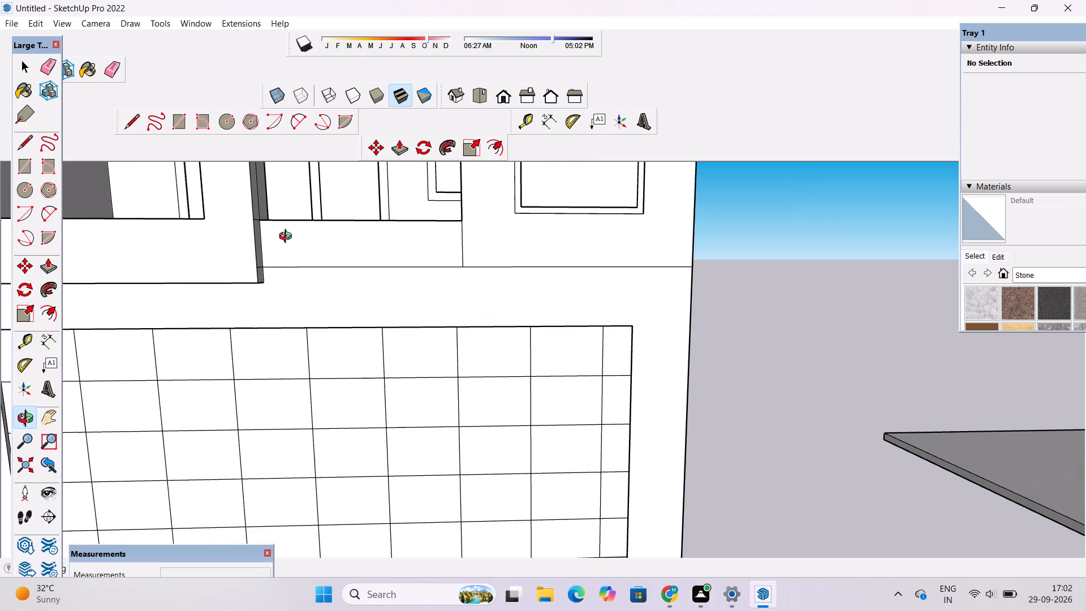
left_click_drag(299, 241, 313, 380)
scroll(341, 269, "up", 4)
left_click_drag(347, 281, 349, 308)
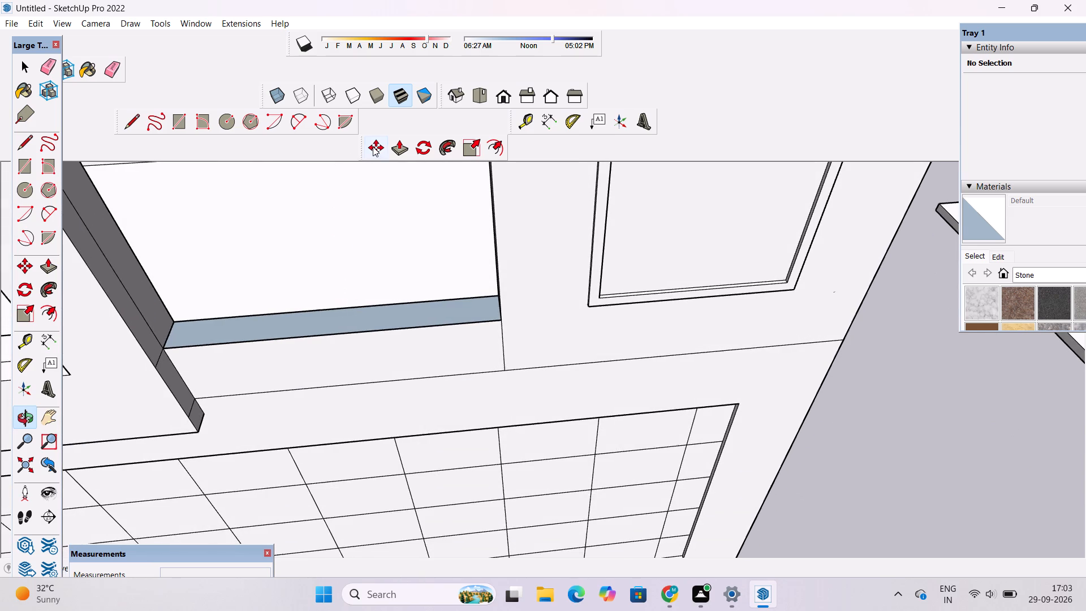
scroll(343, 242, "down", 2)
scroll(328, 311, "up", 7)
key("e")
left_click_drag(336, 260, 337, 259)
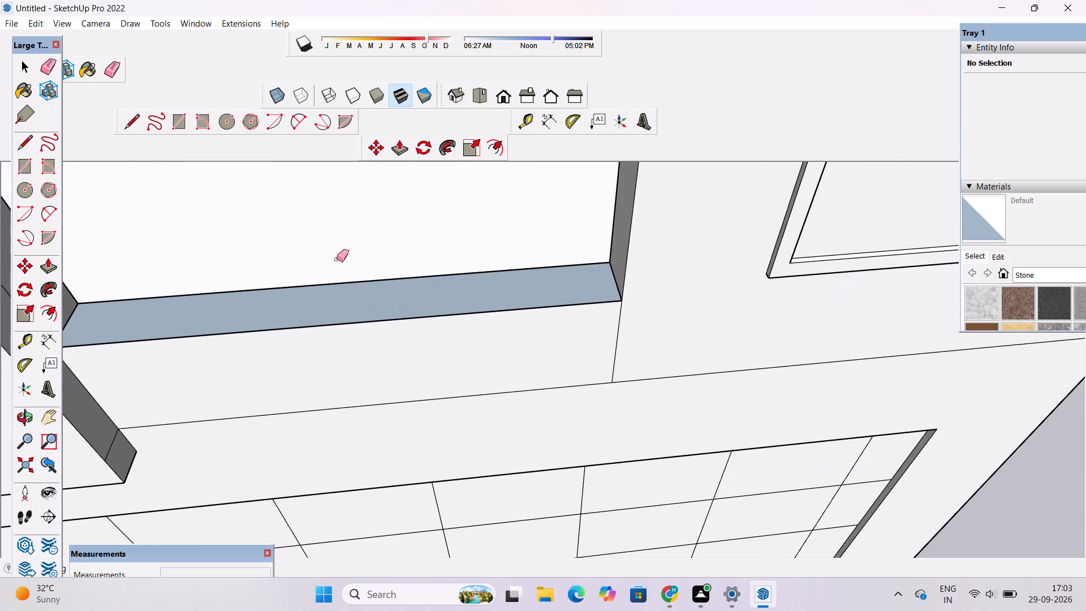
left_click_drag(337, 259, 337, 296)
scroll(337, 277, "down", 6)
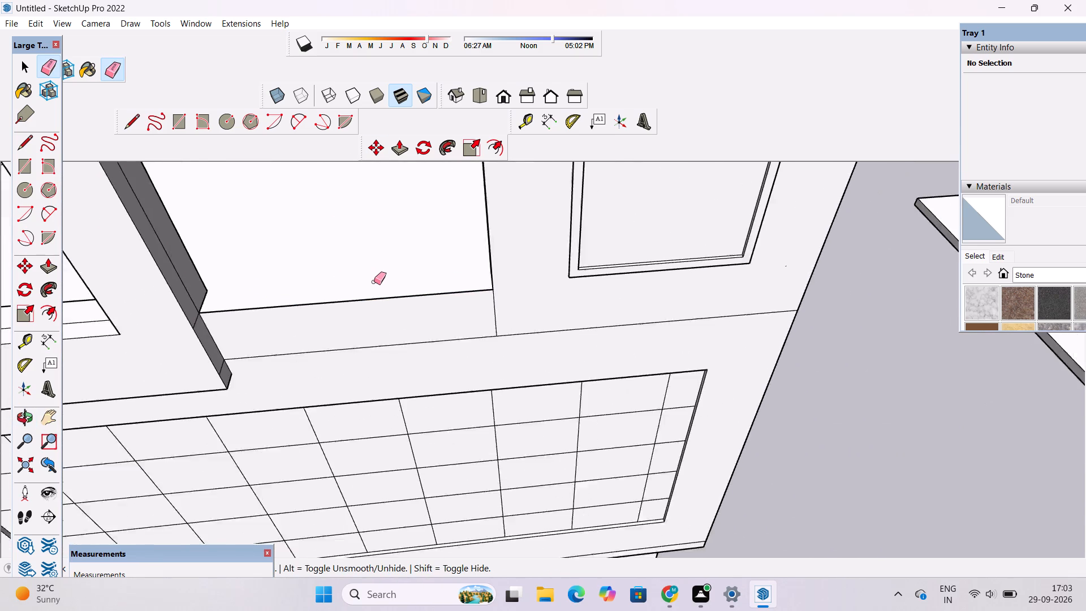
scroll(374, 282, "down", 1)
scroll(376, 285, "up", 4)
Examine the base of the opening beside the balcony frame and the adjoining frame sides from several angles.
key("o")
left_click_drag(392, 331, 401, 223)
scroll(403, 235, "down", 5)
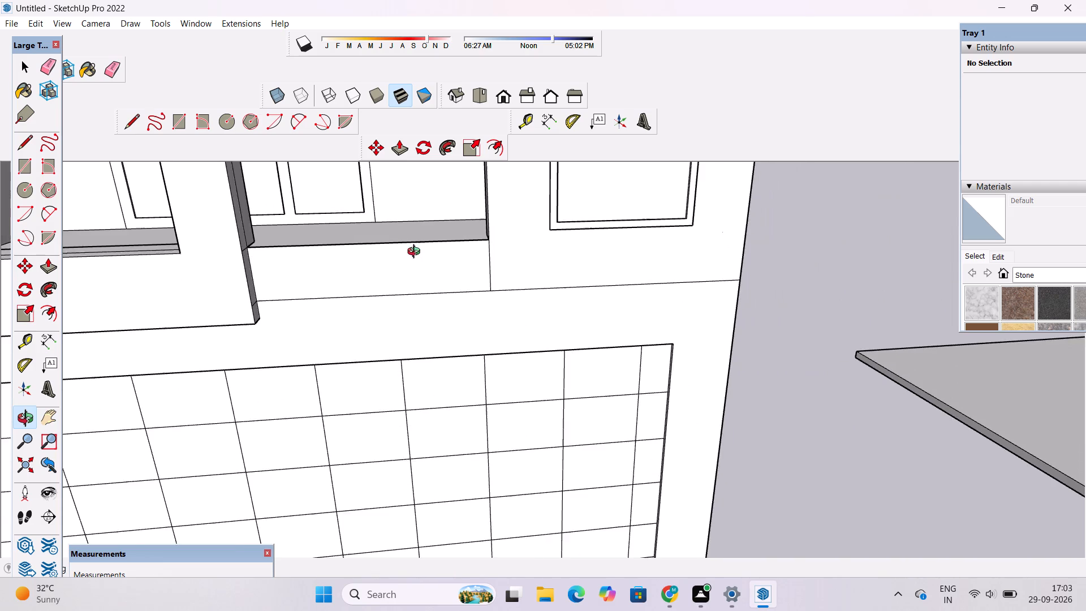
left_click_drag(418, 252, 405, 301)
left_click_drag(370, 233, 385, 365)
scroll(312, 369, "up", 3)
left_click_drag(294, 376, 353, 352, "shift")
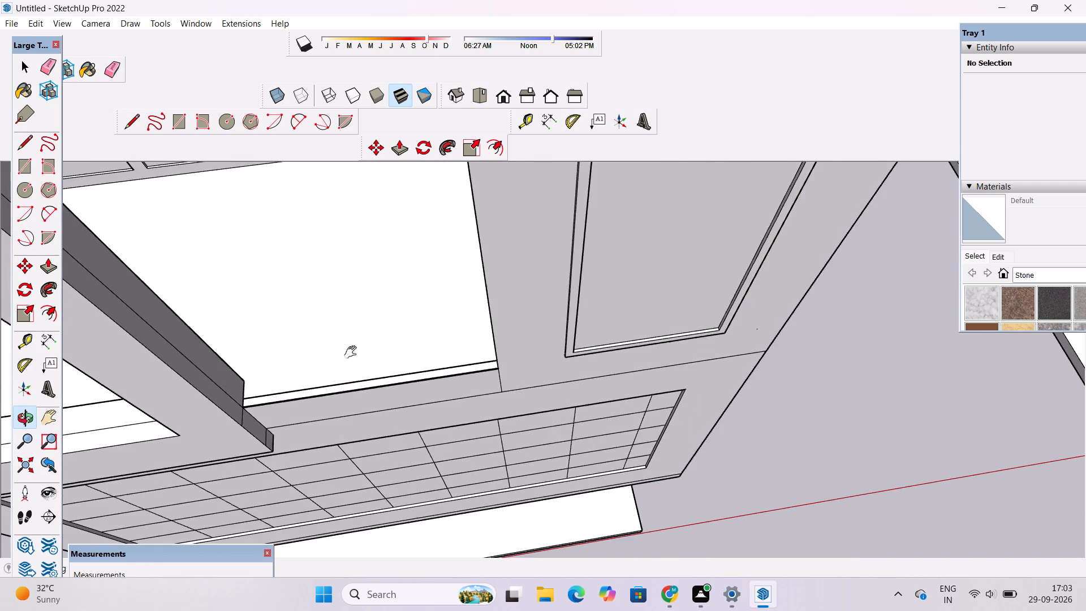
left_click_drag(353, 352, 396, 339, "shift")
scroll(370, 364, "up", 4)
left_click_drag(290, 386, 450, 291)
left_click(450, 291)
left_click_drag(135, 399, 348, 399)
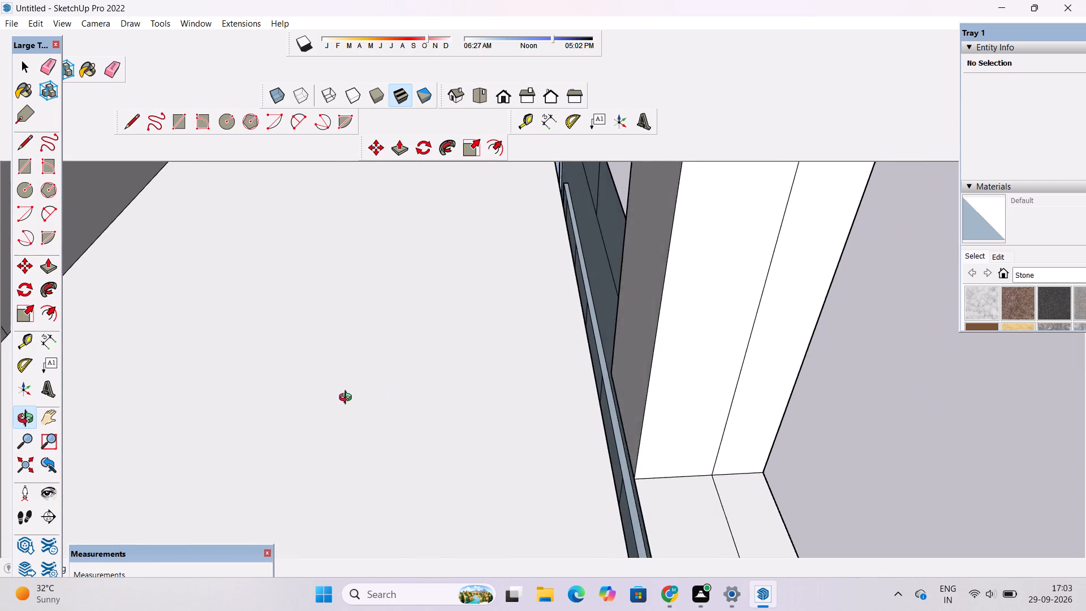
left_click_drag(348, 399, 420, 378)
left_click_drag(420, 378, 493, 362)
scroll(590, 347, "down", 5)
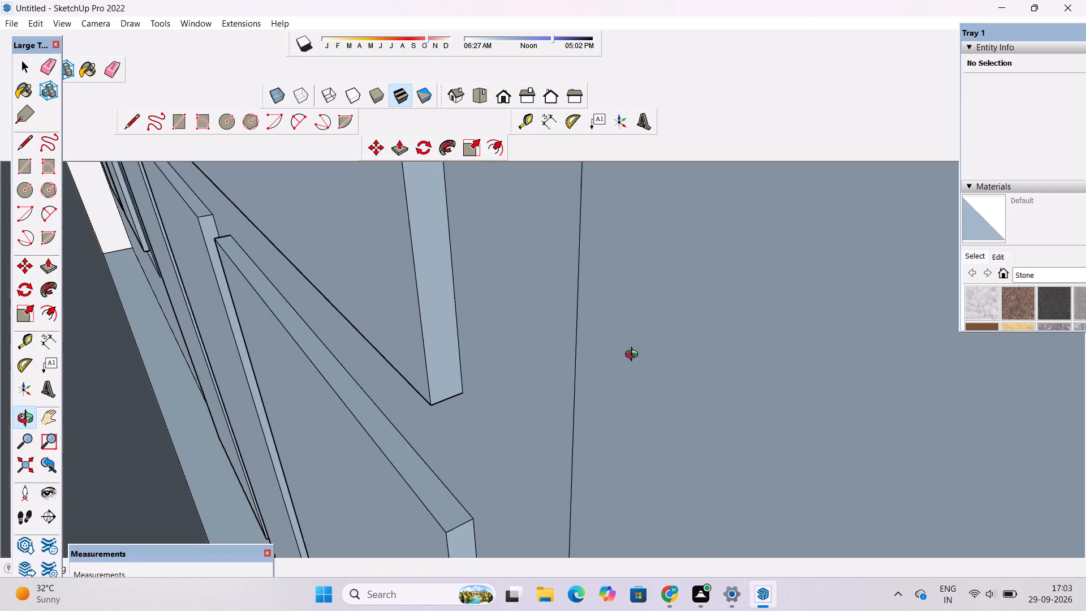
left_click_drag(765, 336, 756, 343)
scroll(282, 370, "down", 2)
Switch to the front view and undo the recent edits back through the sill erasure, frame extrusion, leftover-line erasures and end-pillar widening.
left_click(511, 104)
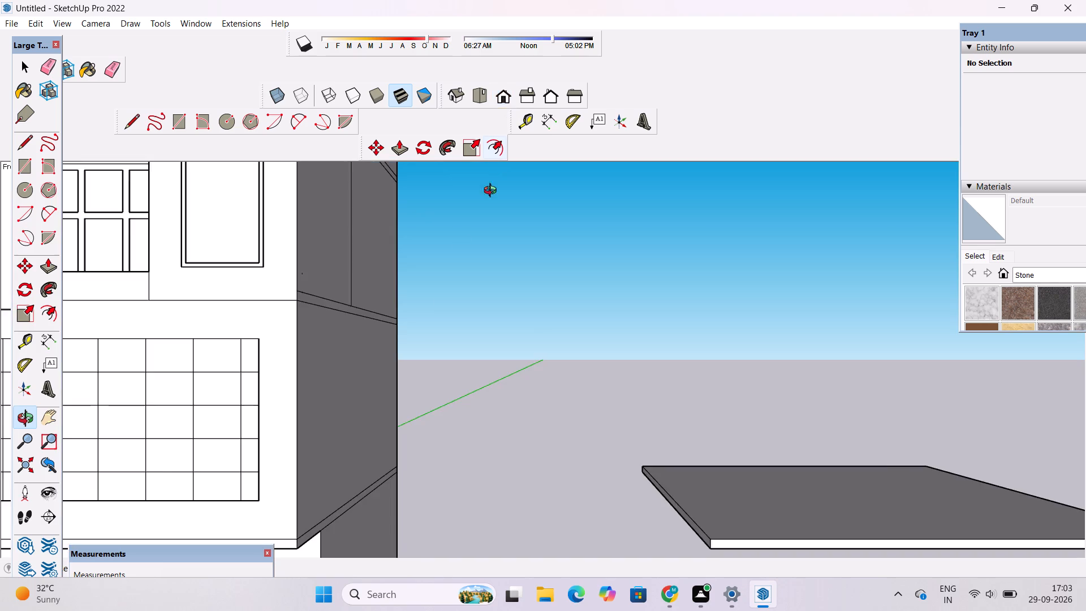
scroll(412, 318, "down", 5)
key("ctrl+z")
key("ctrl+z")
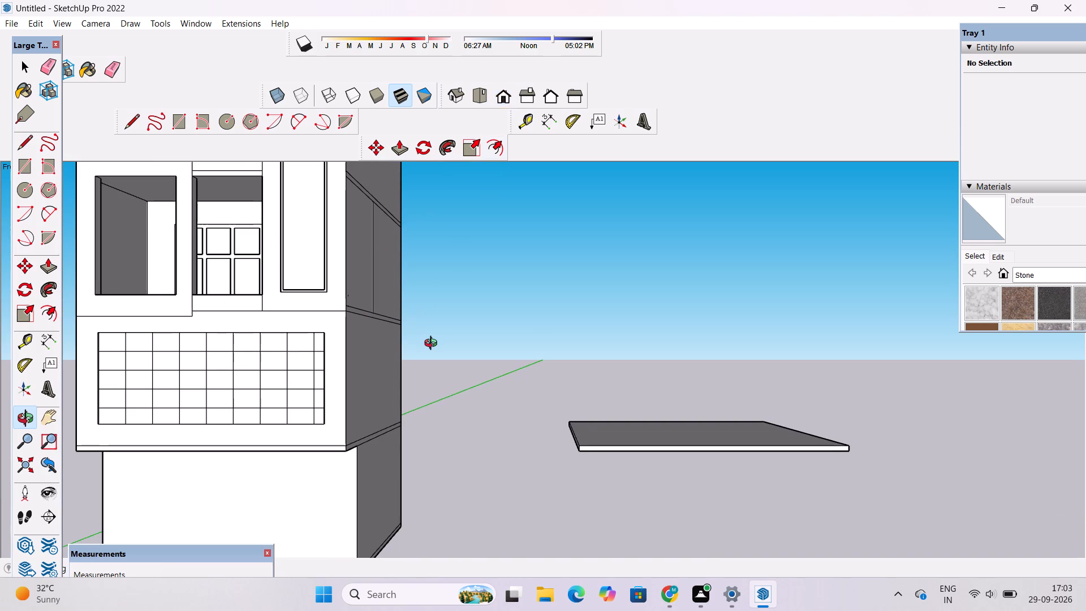
key("ctrl+z")
key("ctrl+z")
key("ctrl+z")
key("ctrl+z")
key("ctrl+z")
key("ctrl+z")
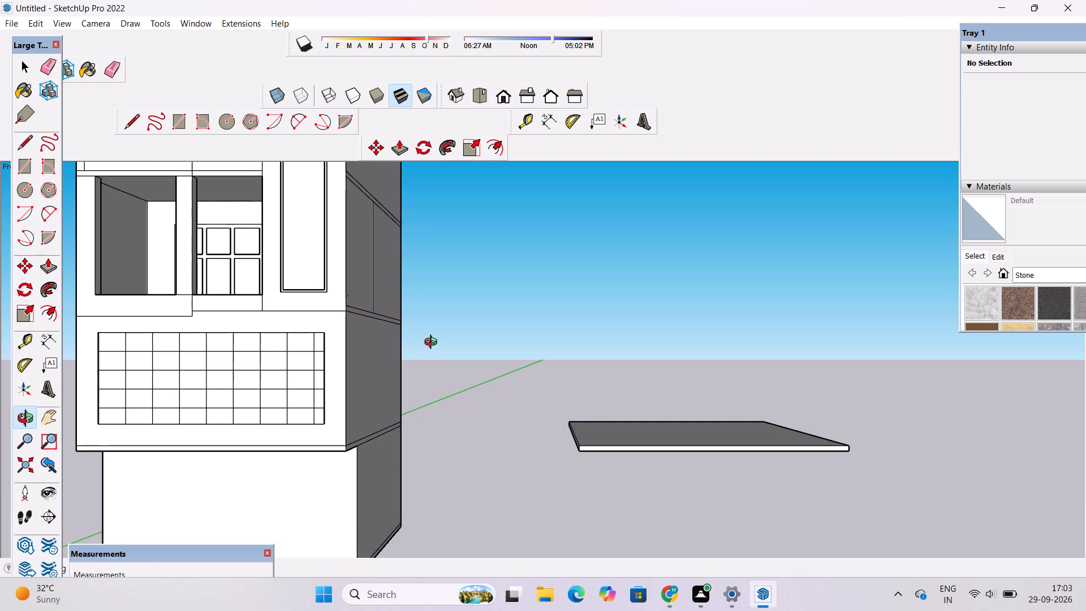
key("ctrl+z")
key("ctrl+z")
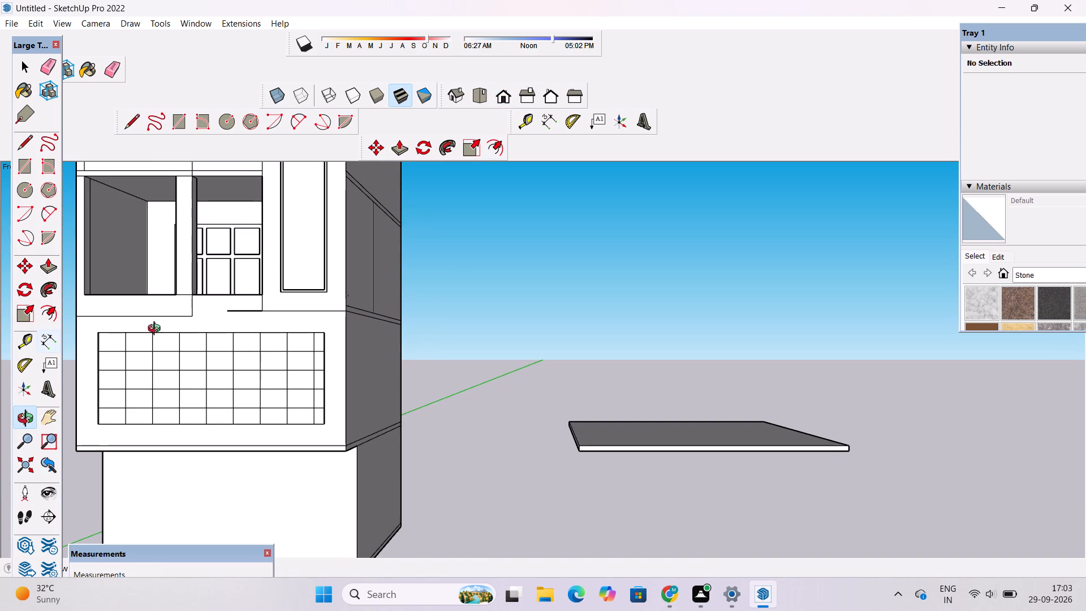
Examine the lower balcony opening, its middle pillar and the sill edges from the front and from inside.
left_click_drag(175, 330, 347, 427, "shift")
scroll(348, 379, "up", 5)
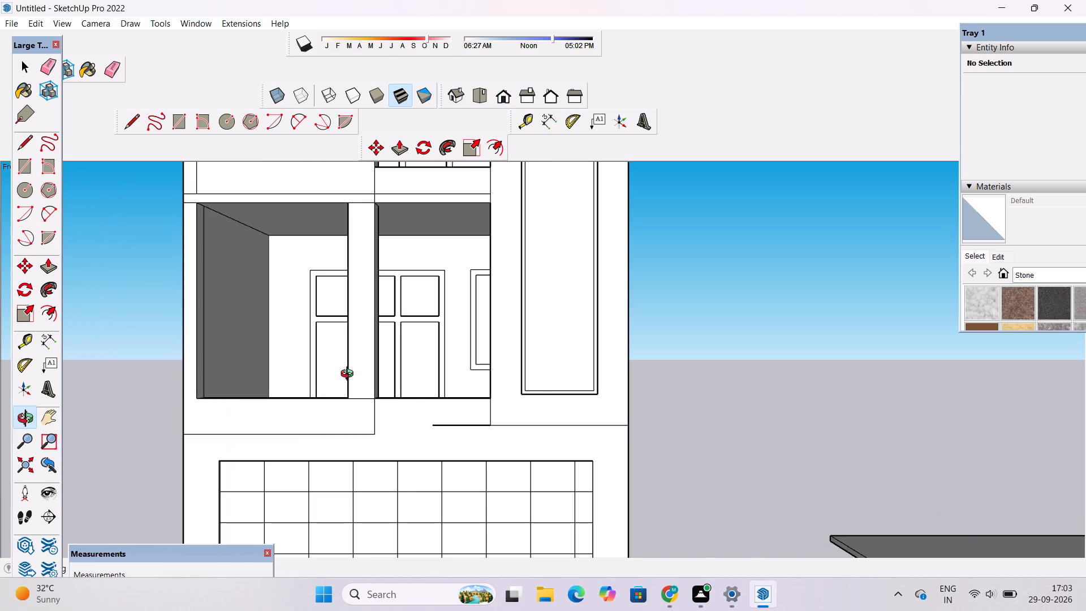
left_click_drag(364, 441, 381, 502)
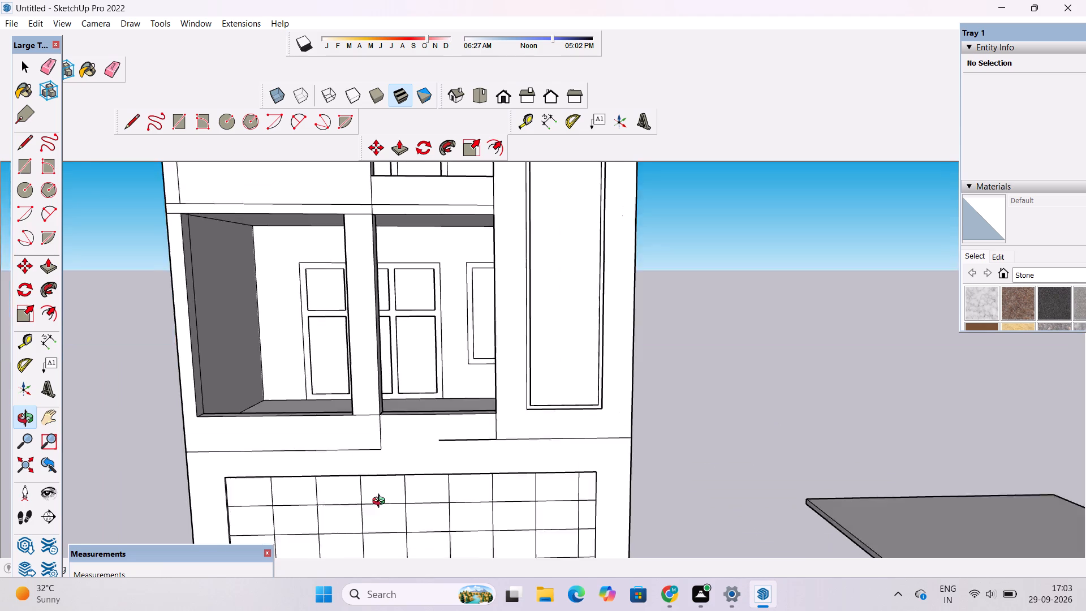
left_click_drag(381, 502, 384, 518)
scroll(401, 412, "up", 5)
left_click_drag(271, 449, 473, 382)
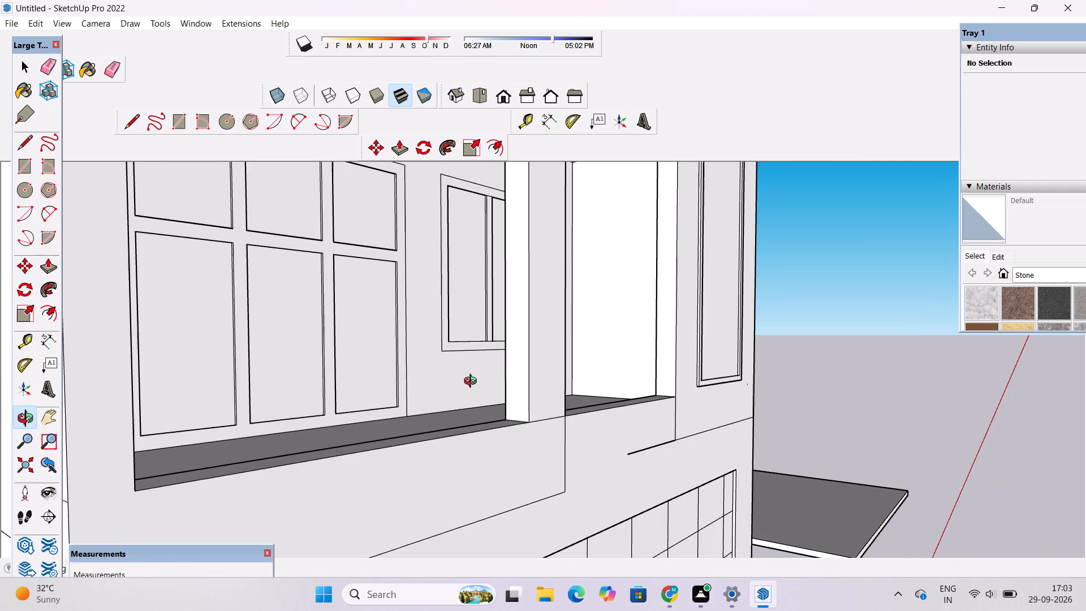
left_click_drag(473, 382, 469, 382)
left_click_drag(464, 397, 388, 273, "shift")
left_click_drag(403, 296, 448, 467)
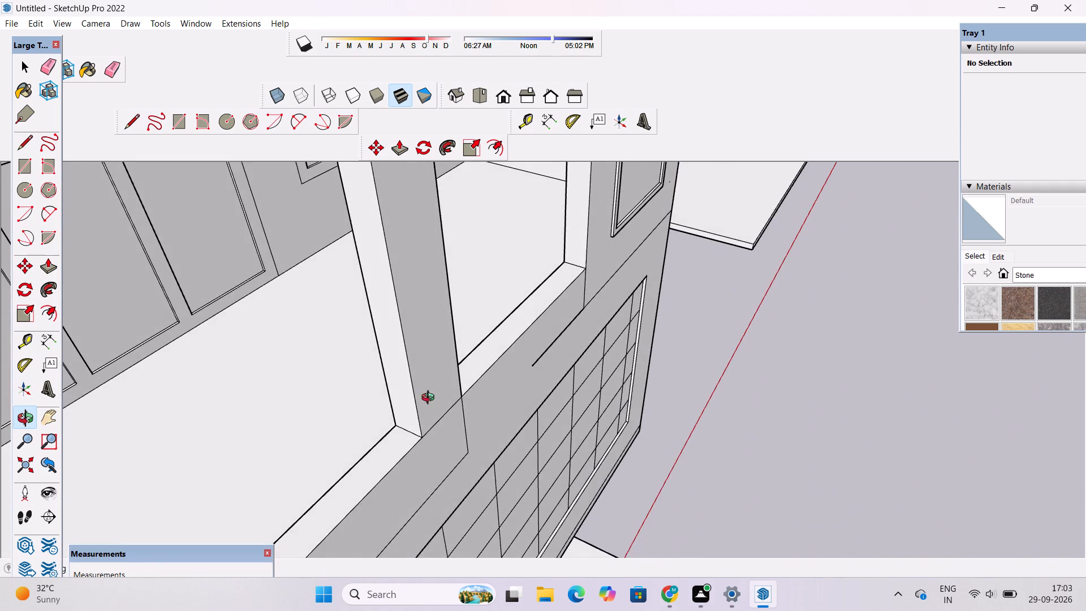
scroll(419, 377, "up", 9)
left_click_drag(303, 364, 496, 317)
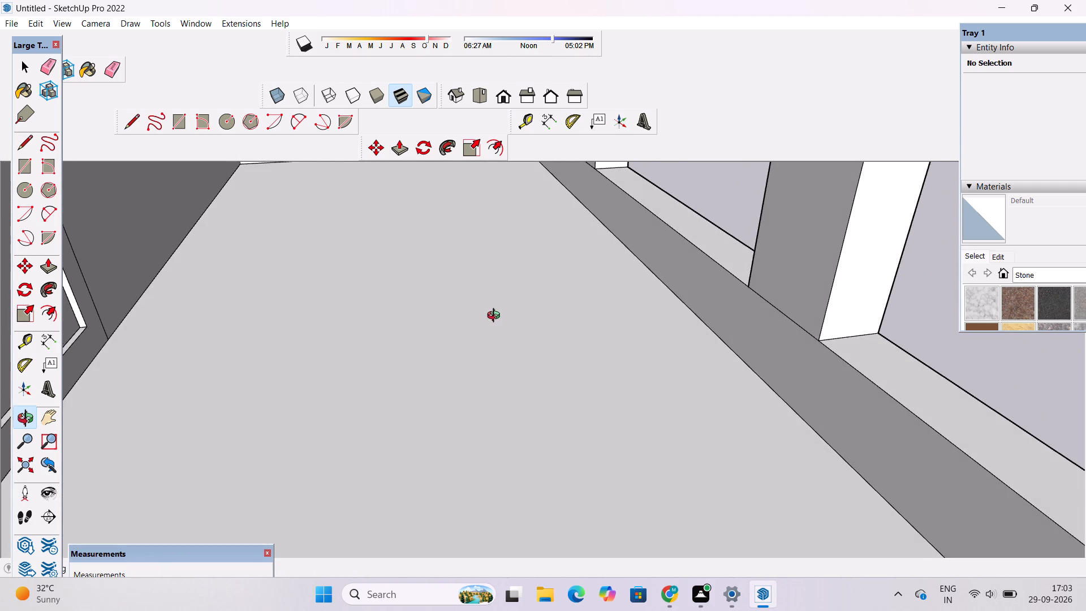
left_click_drag(496, 317, 485, 319)
Examine the building's side wall and the lines at the balcony's lower front corner from outside.
scroll(472, 308, "down", 4)
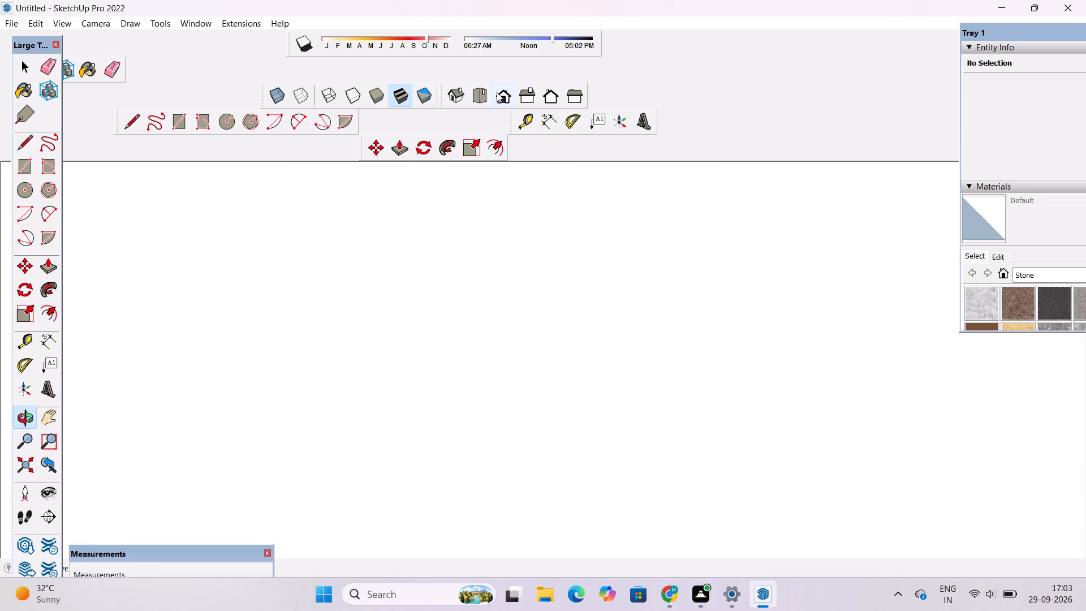
left_click_drag(497, 92, 495, 114)
scroll(84, 291, "down", 20)
scroll(84, 291, "down", 11)
scroll(284, 295, "down", 20)
scroll(284, 295, "down", 20)
scroll(284, 295, "down", 1)
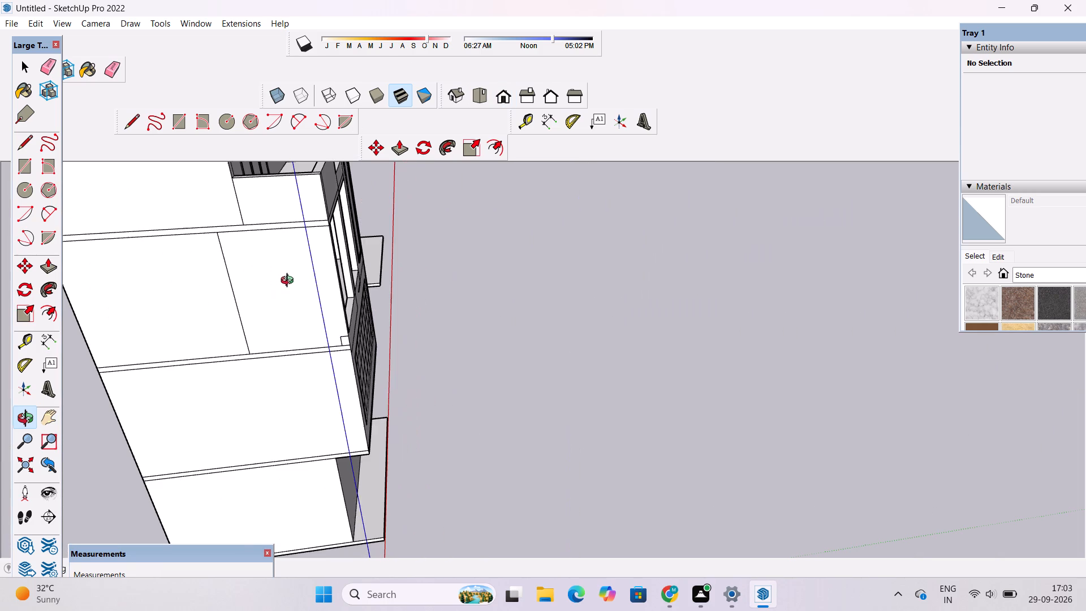
left_click_drag(451, 298, 350, 309)
scroll(324, 300, "up", 1)
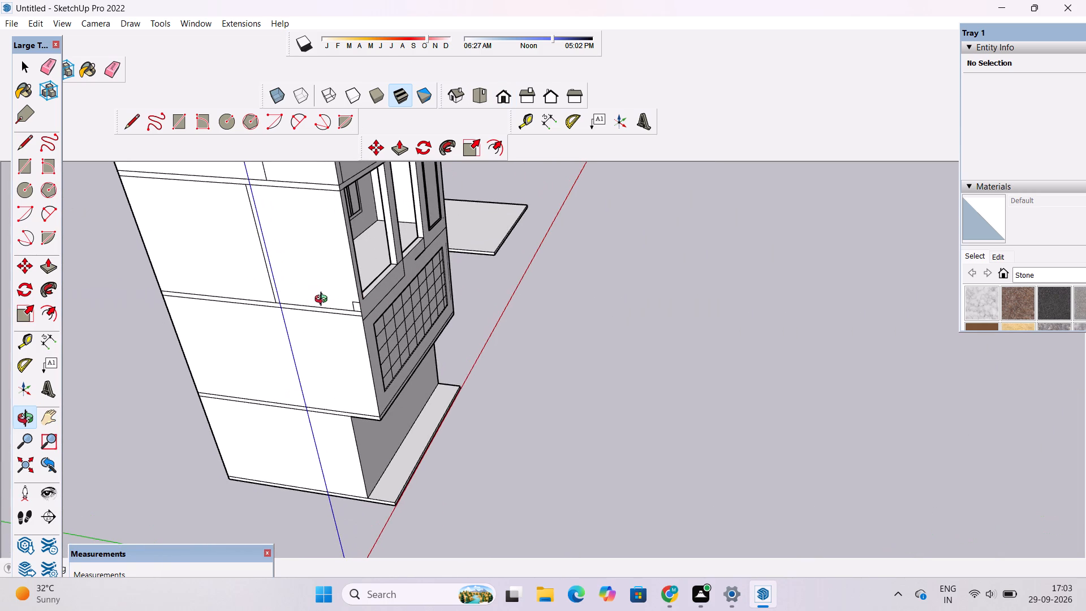
scroll(324, 300, "up", 3)
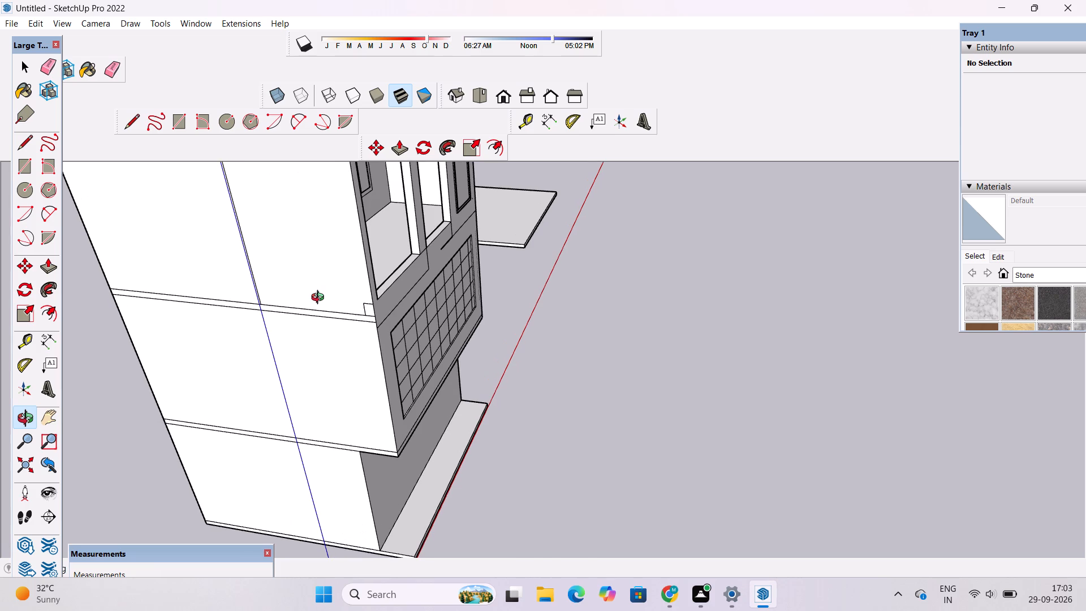
left_click_drag(429, 334, 345, 334)
left_click_drag(344, 326, 413, 370, "shift")
left_click_drag(412, 386, 386, 363)
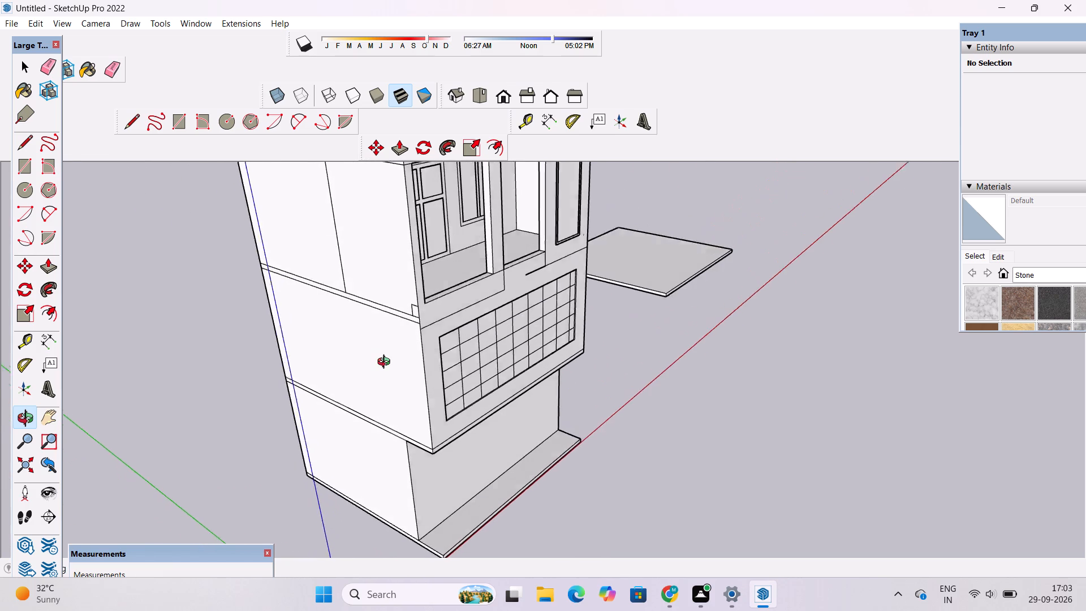
Erase the small leftover rectangle outline on the side wall beside the lower balcony's bottom front corner.
left_click_drag(386, 363, 383, 358)
left_click_drag(387, 348, 395, 362, "shift")
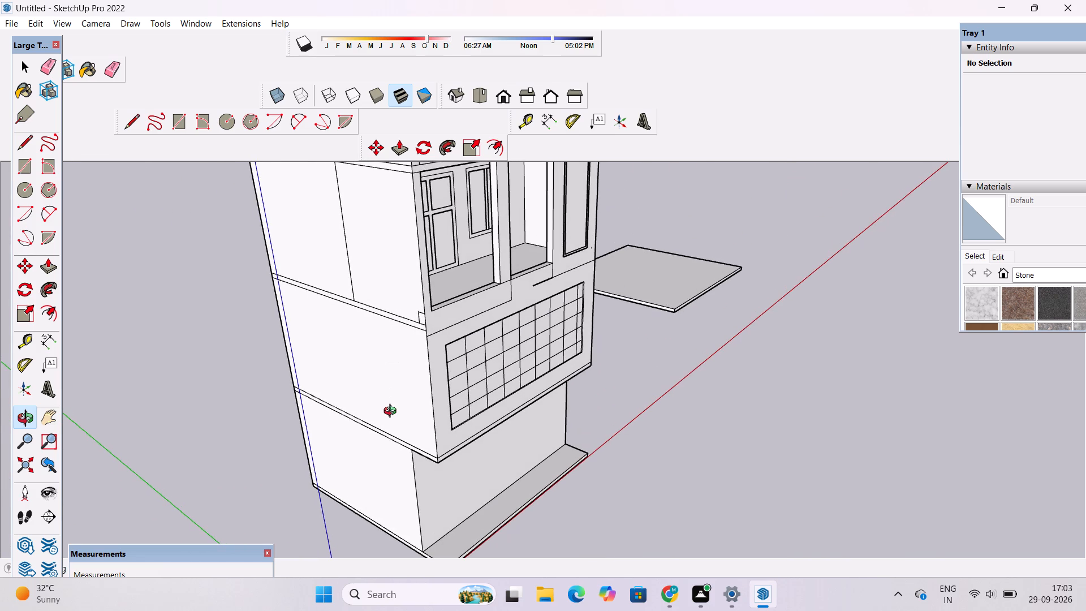
scroll(393, 412, "up", 1)
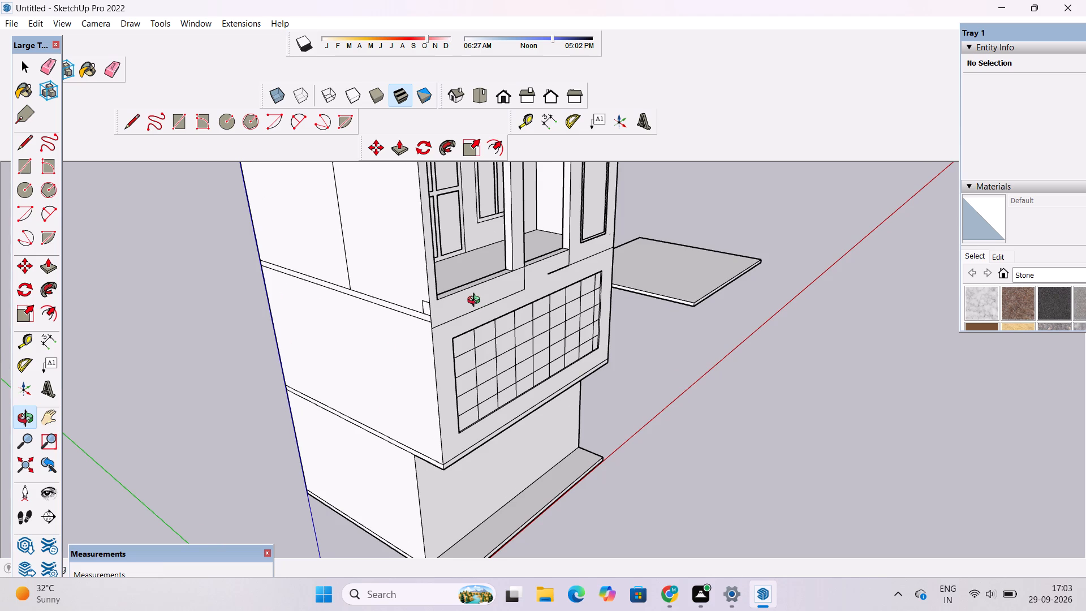
scroll(472, 287, "up", 2)
left_click_drag(472, 290, 442, 346, "shift")
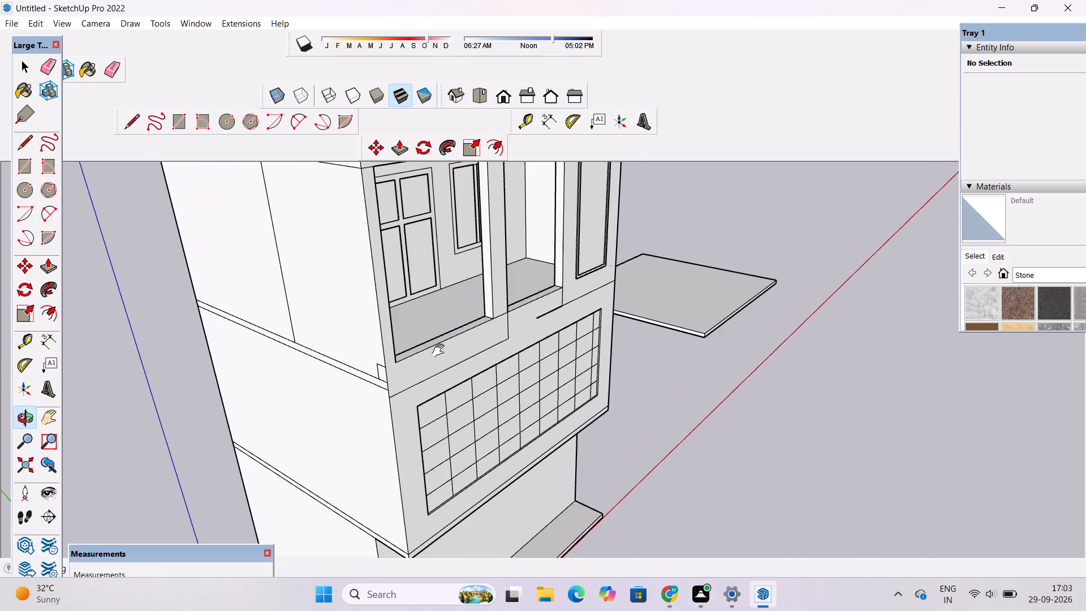
left_click_drag(441, 367, 427, 345)
left_click_drag(418, 348, 420, 359, "shift")
scroll(419, 363, "up", 1)
scroll(333, 378, "up", 5)
left_click_drag(411, 350, 357, 388, "shift")
scroll(344, 397, "up", 4)
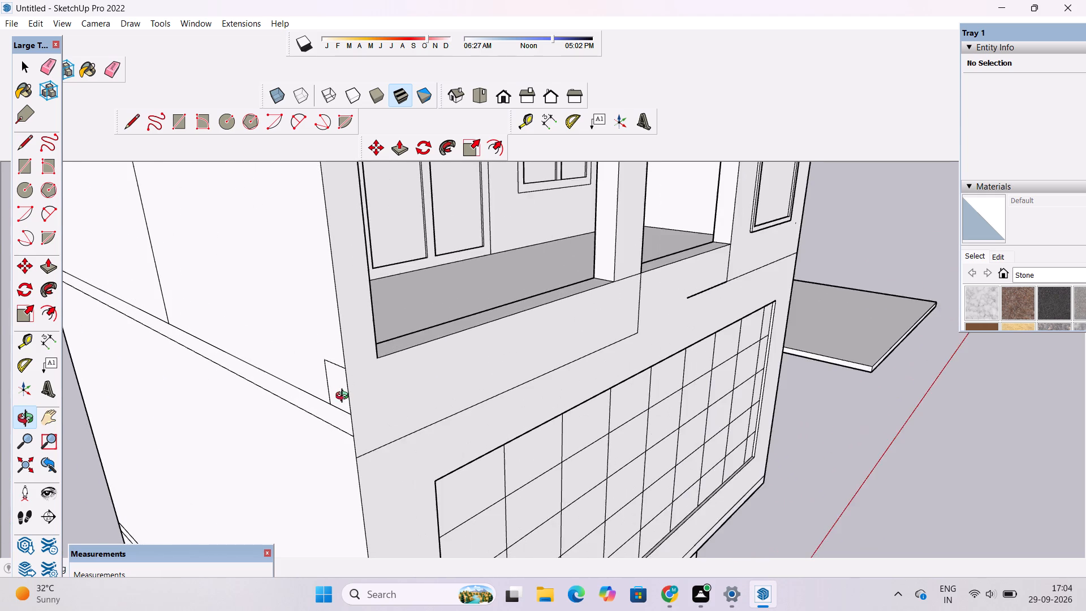
left_click_drag(341, 395, 355, 376)
key("e")
scroll(333, 359, "up", 4)
left_click_drag(357, 323, 335, 372)
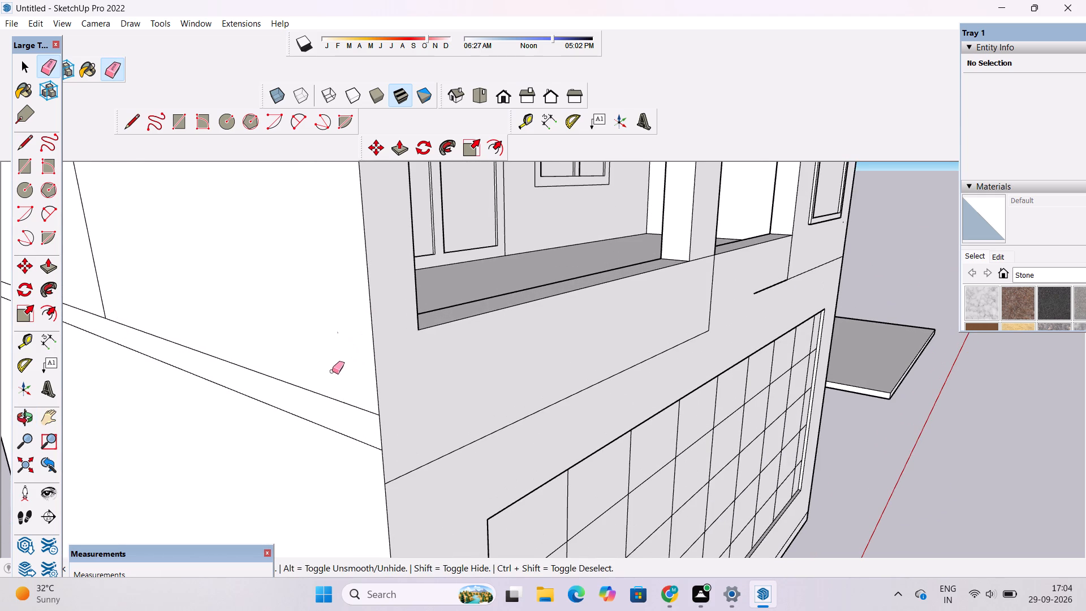
key("space")
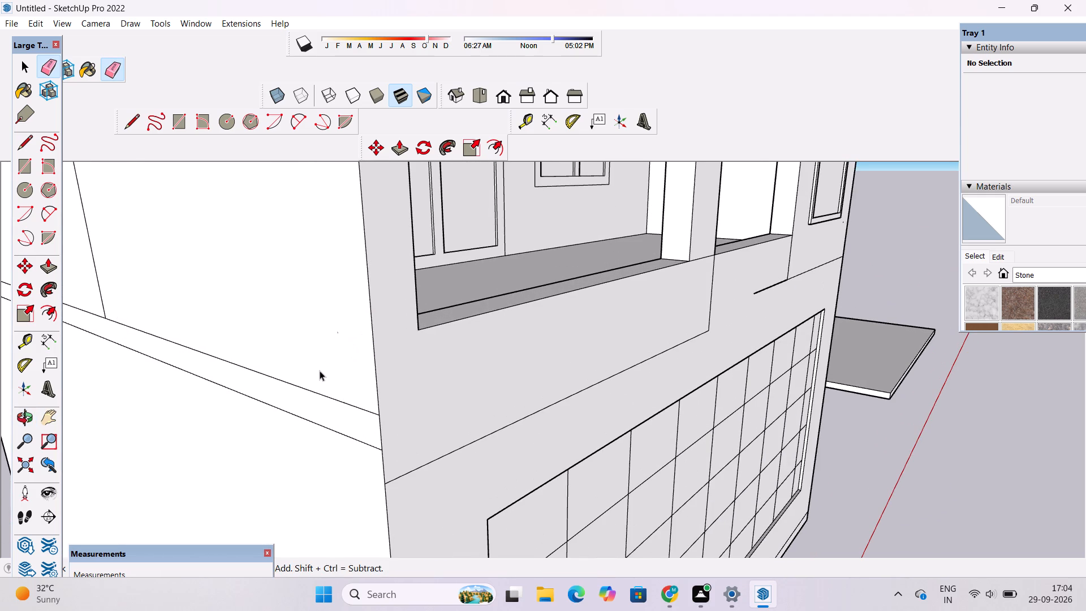
Examine the side wall's corner, the lower balcony opening and the upper balcony from the front and side.
key("o")
scroll(312, 356, "down", 4)
left_click_drag(339, 347, 300, 386)
left_click_drag(313, 399, 238, 402)
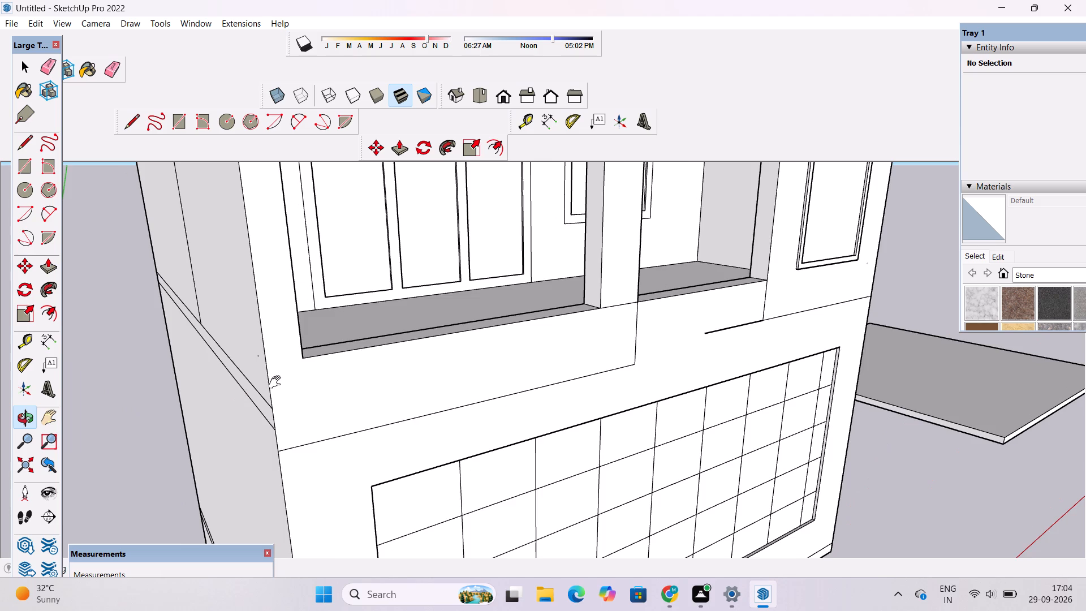
left_click_drag(277, 382, 227, 419, "shift")
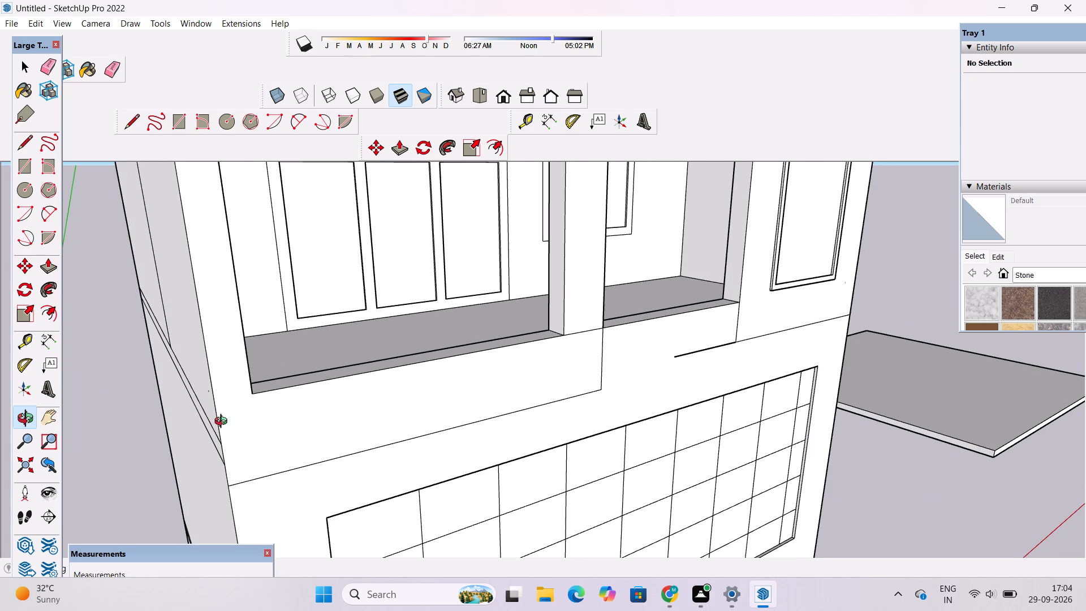
scroll(223, 420, "down", 1)
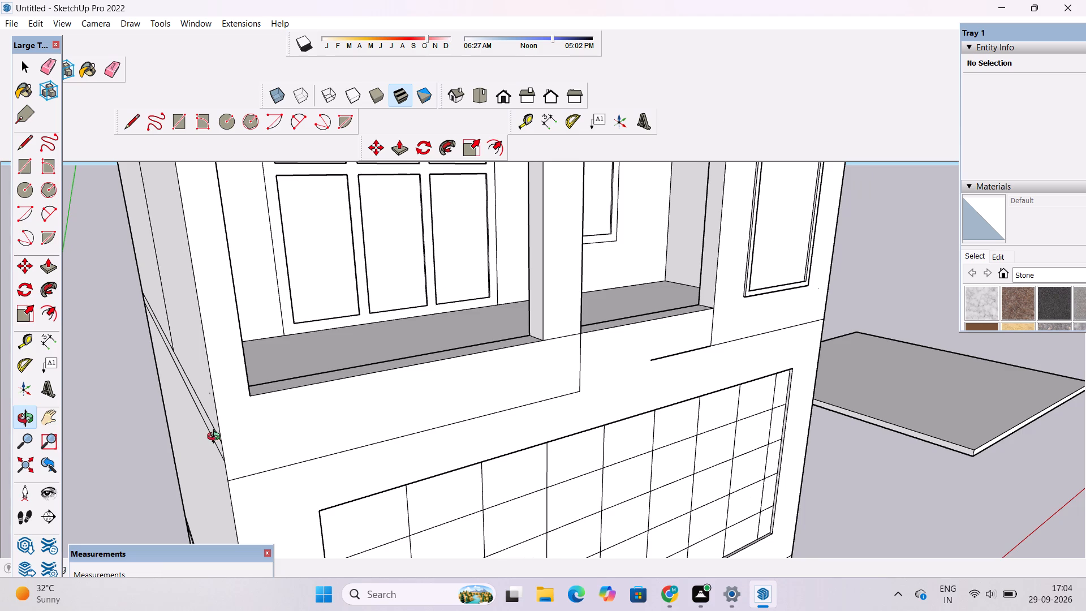
scroll(216, 437, "down", 3)
left_click_drag(212, 438, 302, 446, "shift")
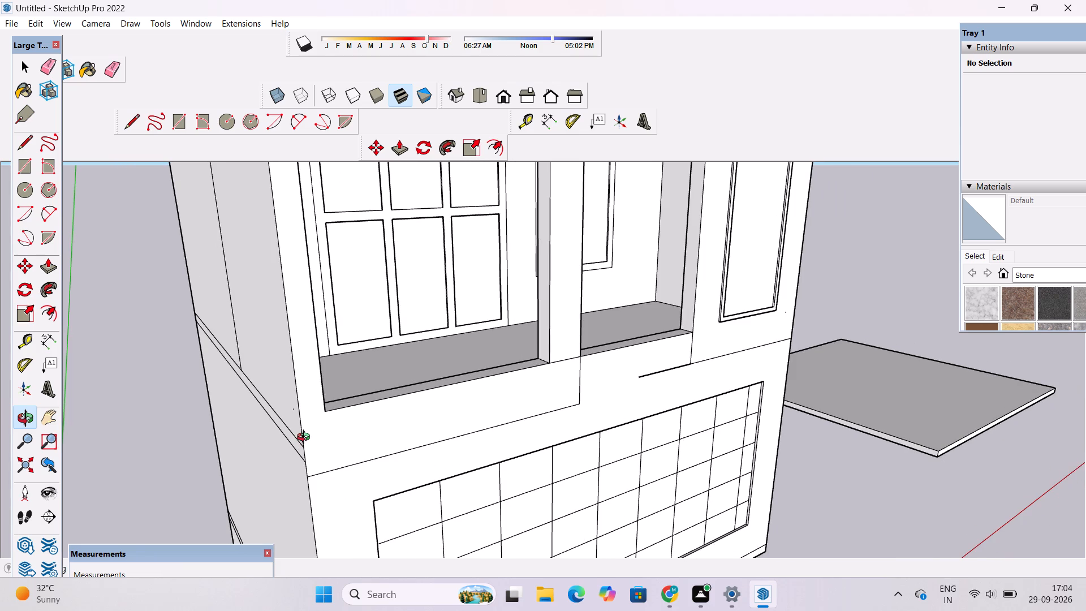
left_click_drag(303, 444, 416, 439)
left_click_drag(422, 407, 314, 458, "shift")
scroll(304, 438, "down", 11)
left_click_drag(367, 369, 322, 444, "shift")
scroll(314, 436, "up", 2)
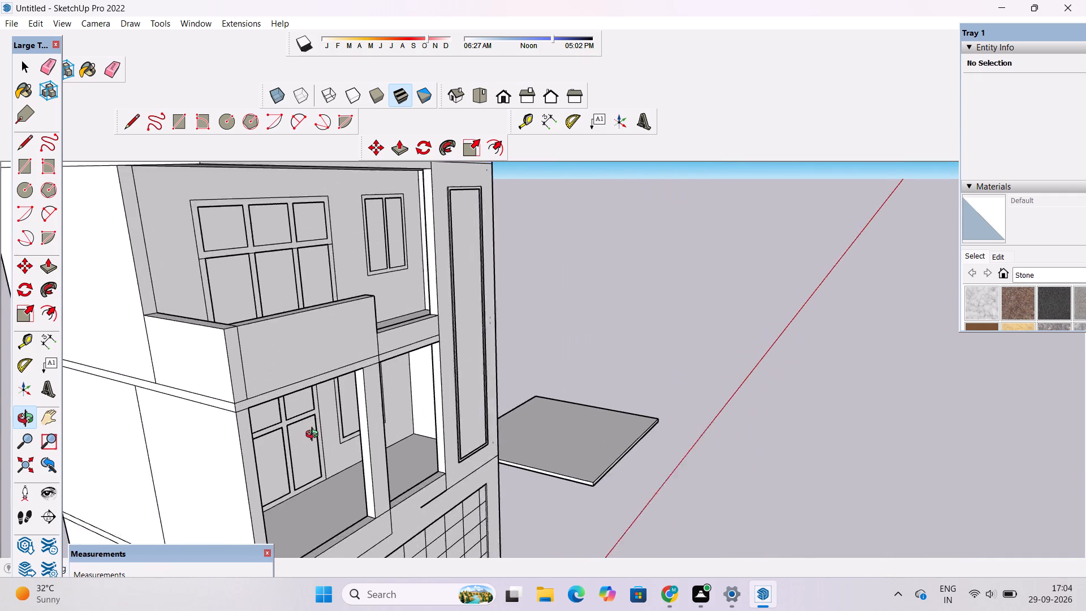
scroll(314, 436, "up", 2)
left_click_drag(377, 438, 240, 435)
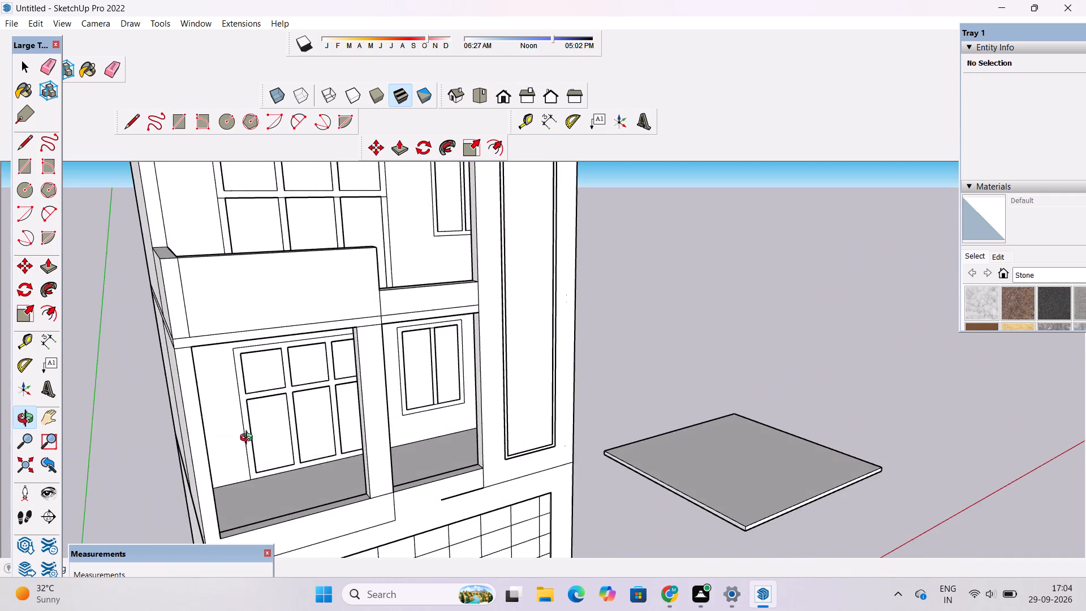
left_click_drag(352, 456, 234, 455)
Push/Pull the inner face of the lower balcony's outer end pillar by 2' into the opening.
left_click_drag(212, 433, 331, 457, "shift")
scroll(346, 395, "up", 10)
left_click_drag(492, 389, 372, 409)
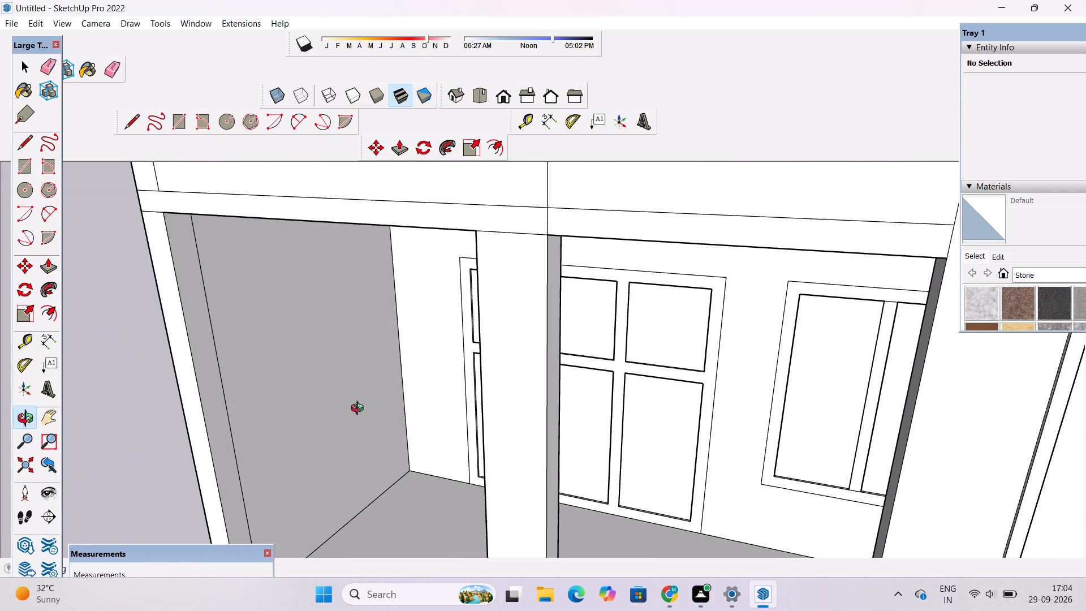
left_click_drag(313, 411, 408, 450, "shift")
scroll(355, 436, "down", 3)
left_click_drag(356, 468, 358, 437, "shift")
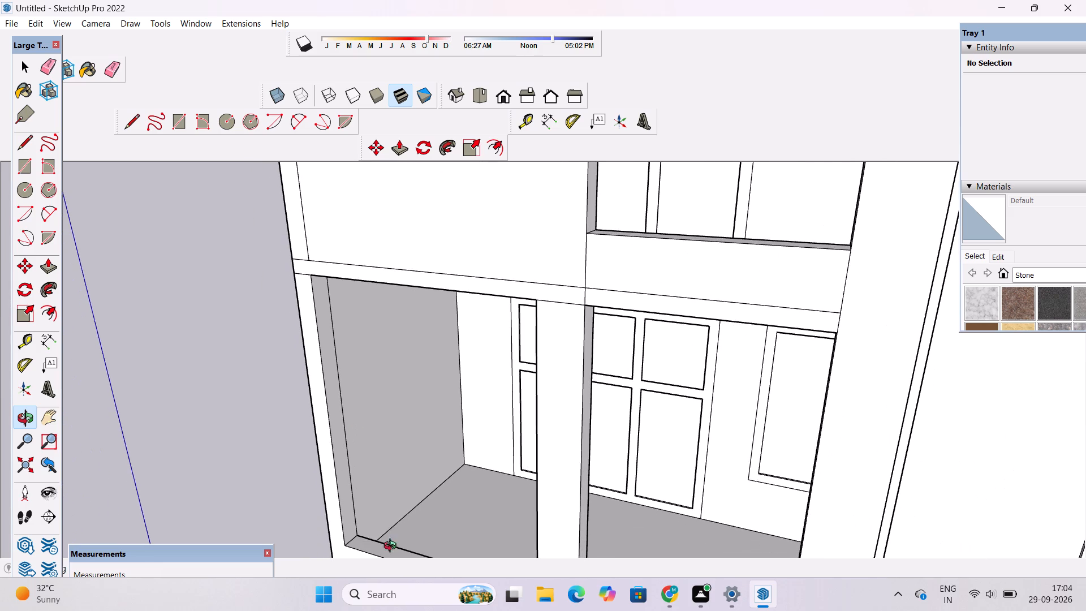
left_click_drag(389, 537, 382, 523)
left_click_drag(334, 522, 330, 500)
left_click_drag(326, 497, 355, 502)
scroll(357, 500, "up", 3)
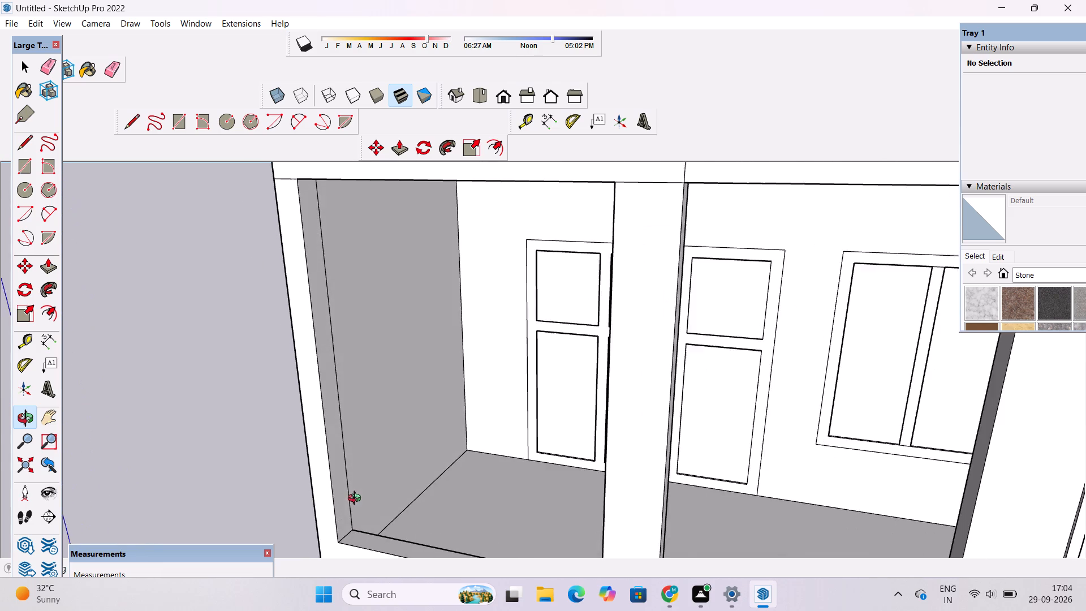
left_click_drag(356, 498, 333, 479, "shift")
key("p")
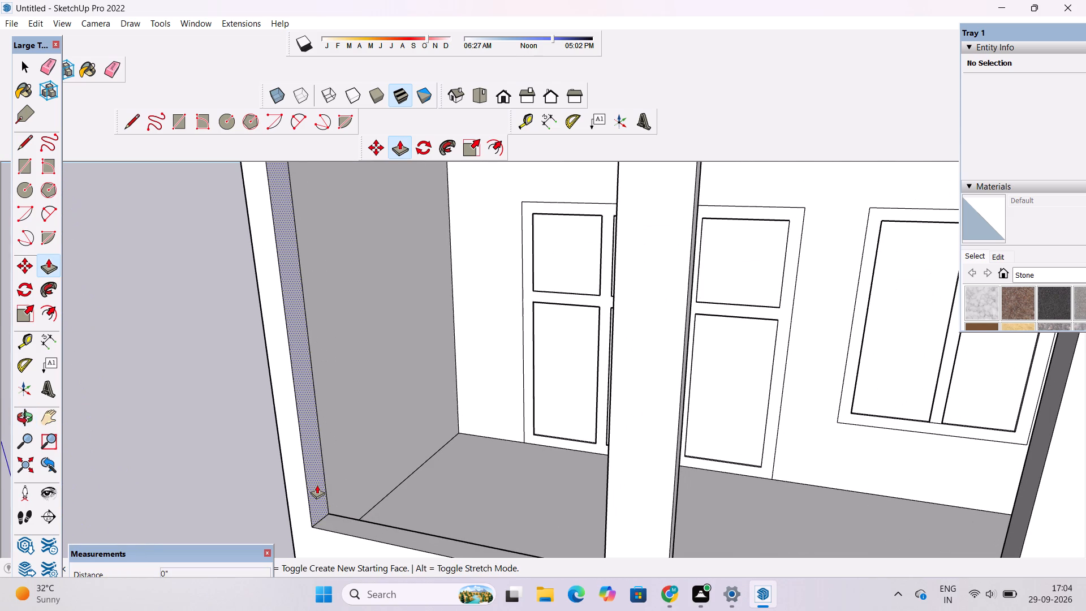
left_click(316, 485)
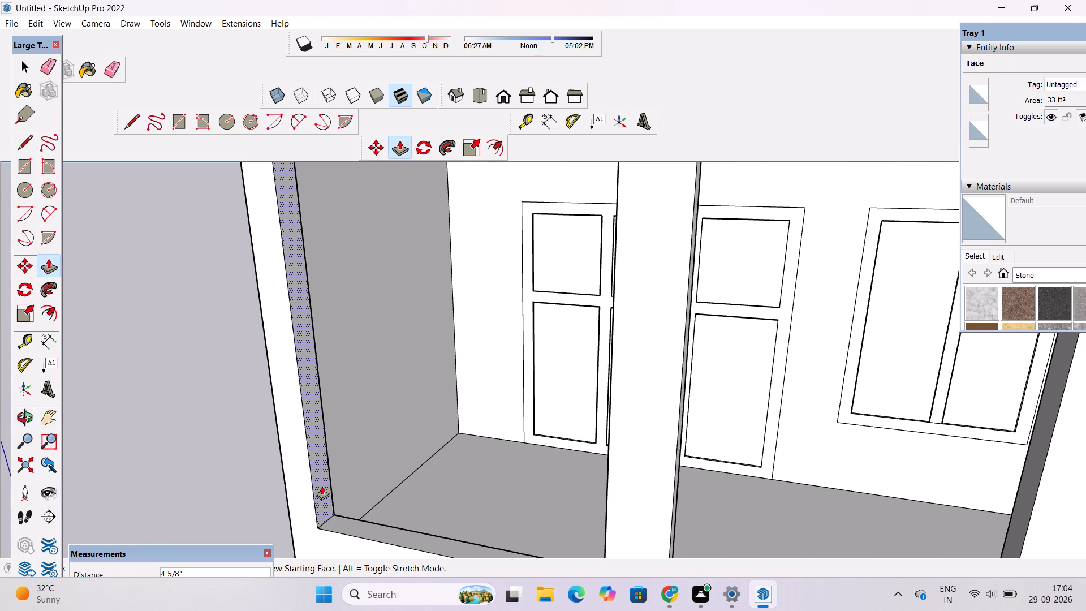
type("2'")
key("Return")
Erase the vertical leftover line near the outer corner of the upper balcony parapet's front face.
key("o")
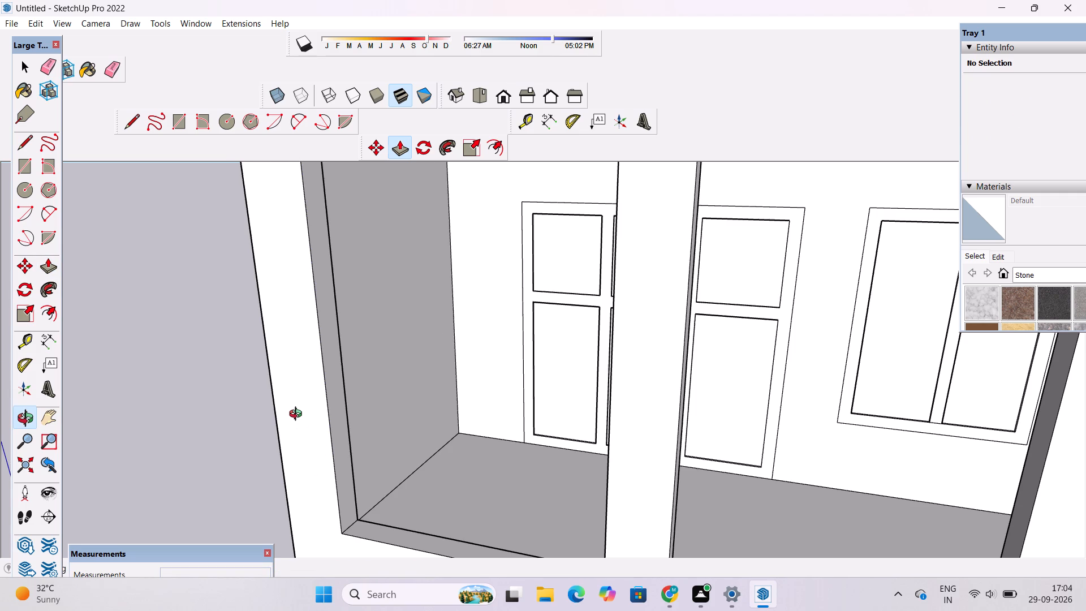
scroll(297, 415, "down", 3)
left_click_drag(287, 438, 347, 405)
left_click_drag(350, 393, 341, 442, "shift")
scroll(261, 203, "up", 3)
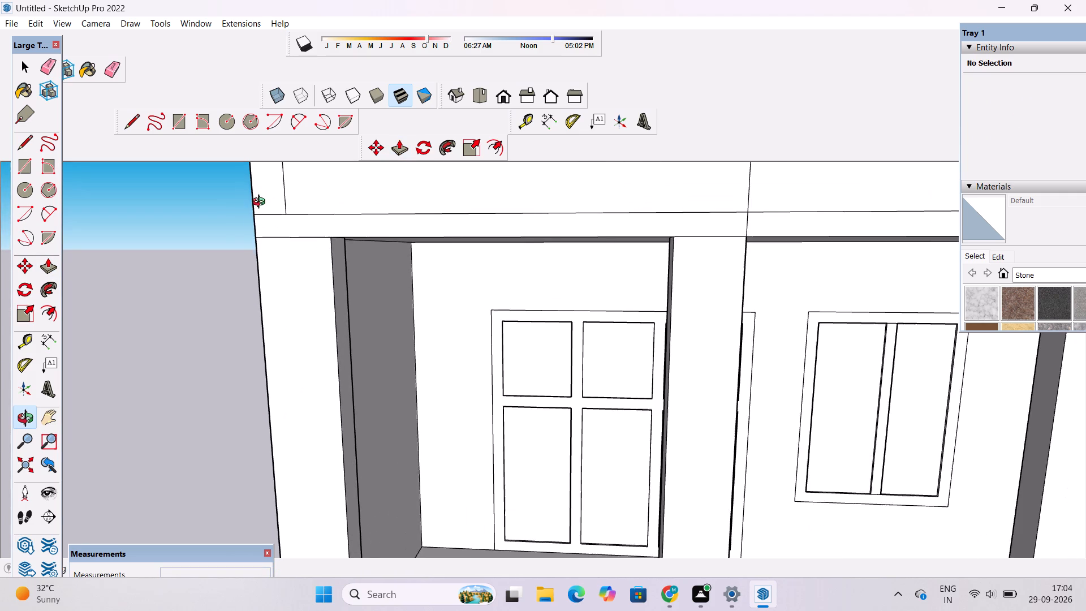
left_click_drag(283, 264, 334, 281)
left_click_drag(335, 273, 277, 335, "shift")
scroll(257, 298, "down", 5)
scroll(277, 231, "up", 3)
left_click_drag(278, 228, 287, 288, "shift")
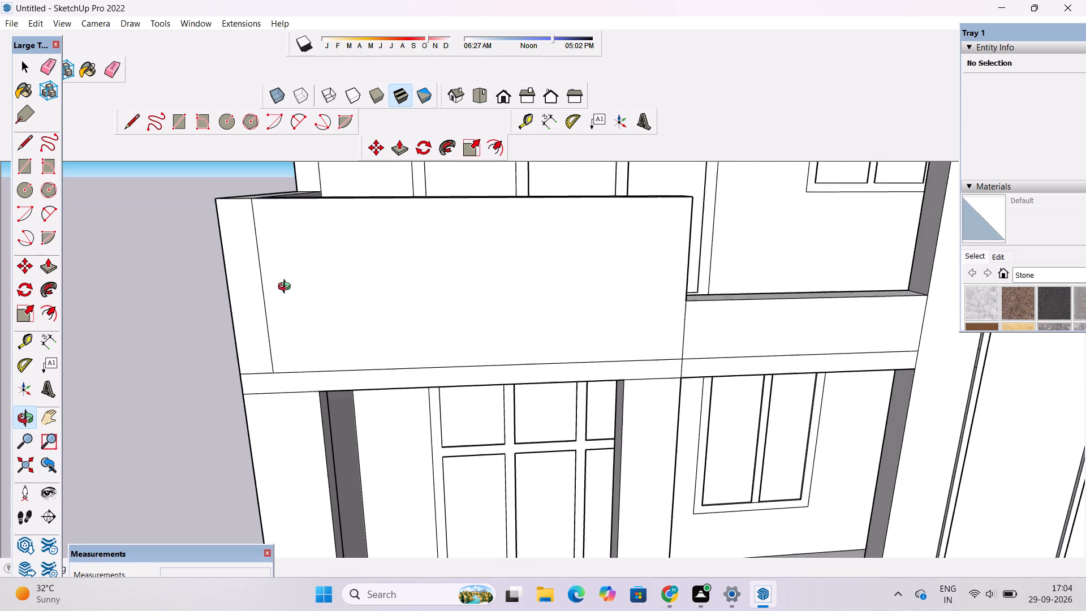
left_click_drag(287, 288, 303, 350, "shift")
scroll(298, 330, "down", 3)
scroll(226, 329, "up", 3)
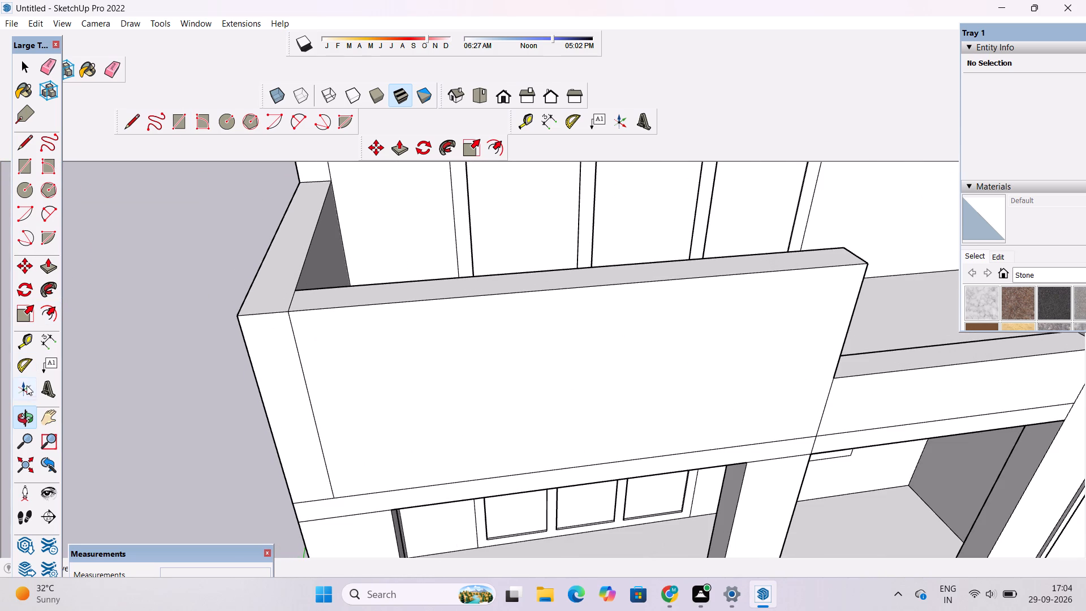
left_click(115, 75)
left_click_drag(333, 372, 300, 414)
left_click(300, 414)
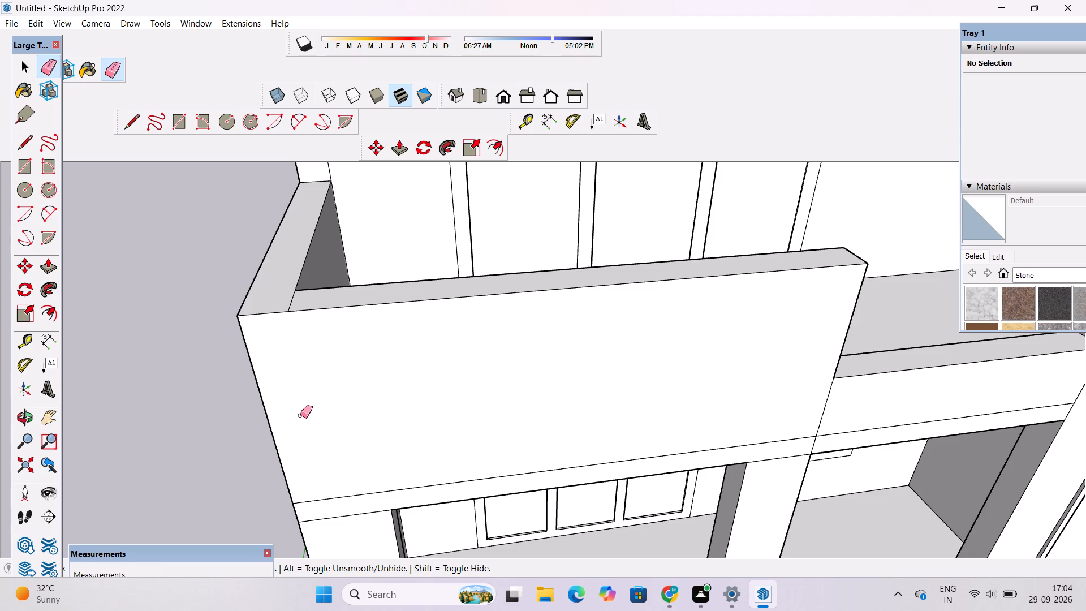
Examine the parapet front, the widened end pillar and the lower balcony's ceiling from below and above.
scroll(284, 398, "down", 5)
key("o")
left_click_drag(305, 483, 303, 424)
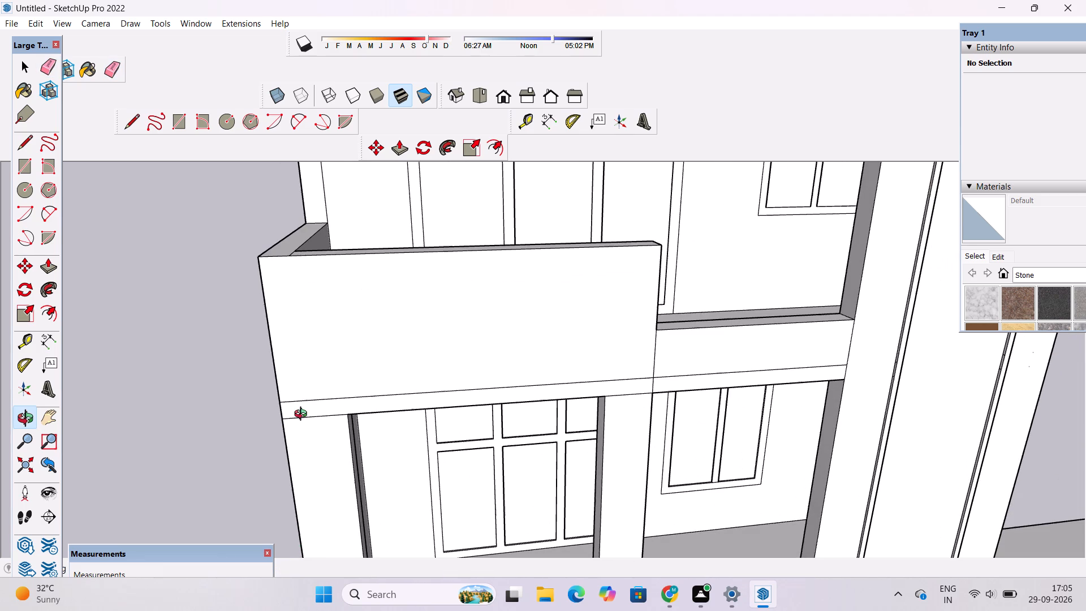
scroll(313, 389, "down", 2)
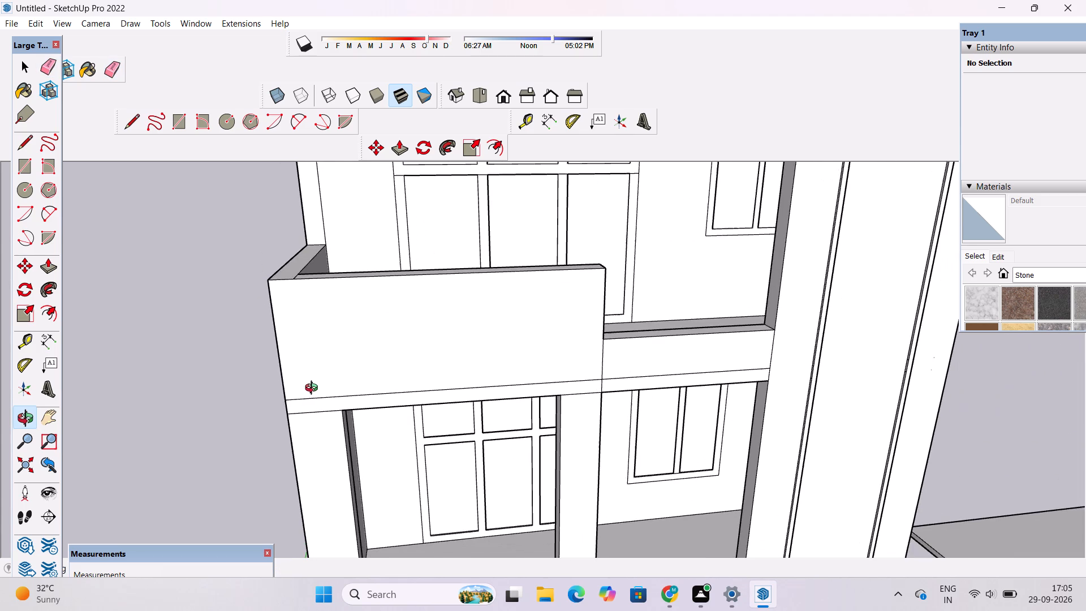
scroll(301, 398, "down", 6)
left_click_drag(338, 471, 339, 335)
scroll(338, 323, "up", 8)
left_click_drag(413, 373, 335, 373)
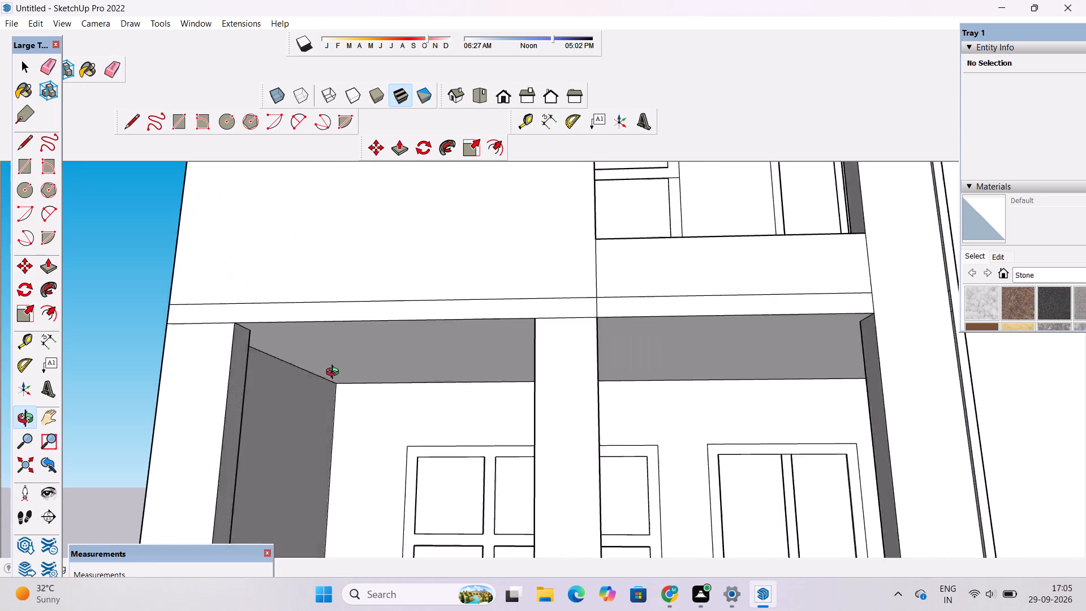
left_click_drag(335, 373, 338, 309)
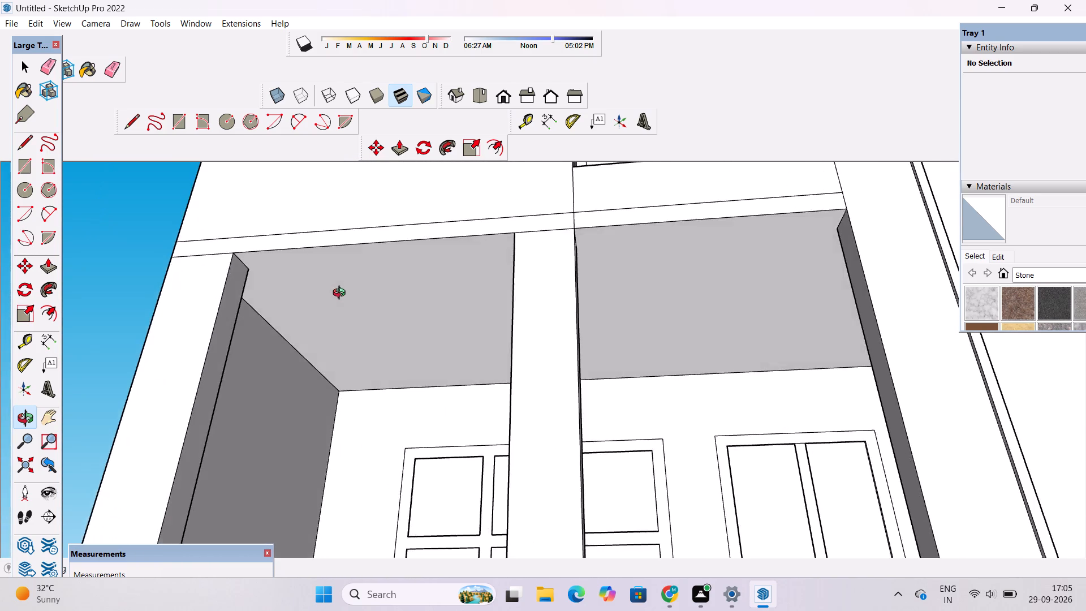
scroll(342, 294, "down", 13)
left_click_drag(400, 382, 417, 473)
left_click_drag(397, 294, 510, 567)
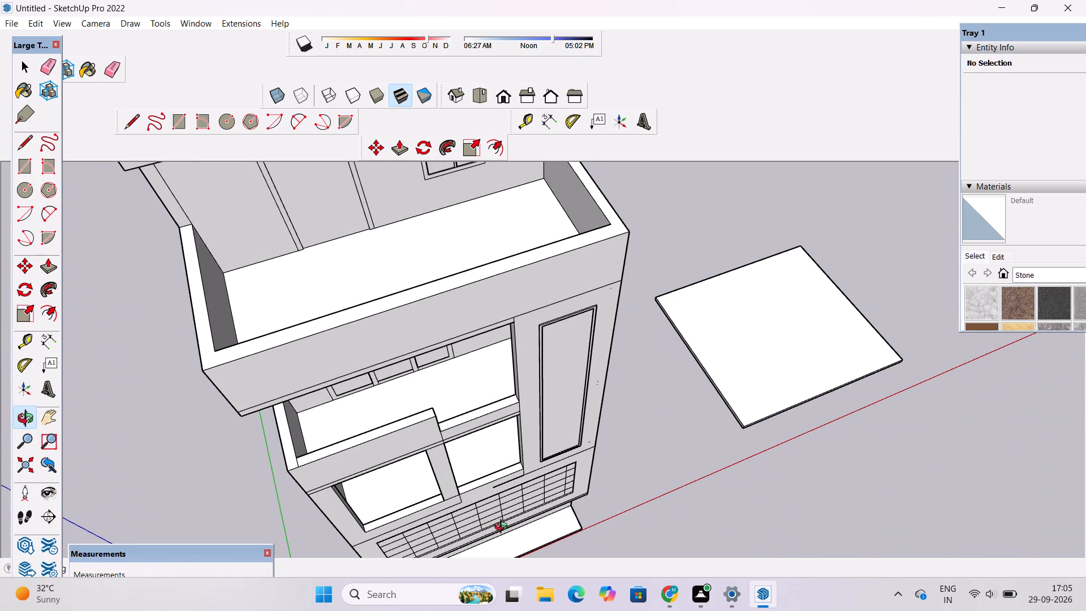
left_click_drag(501, 524, 479, 486)
Start the Line tool for the gap in the horizontal edge below the lower balcony's middle pillar.
scroll(480, 499, "up", 4)
left_click_drag(484, 497, 468, 449)
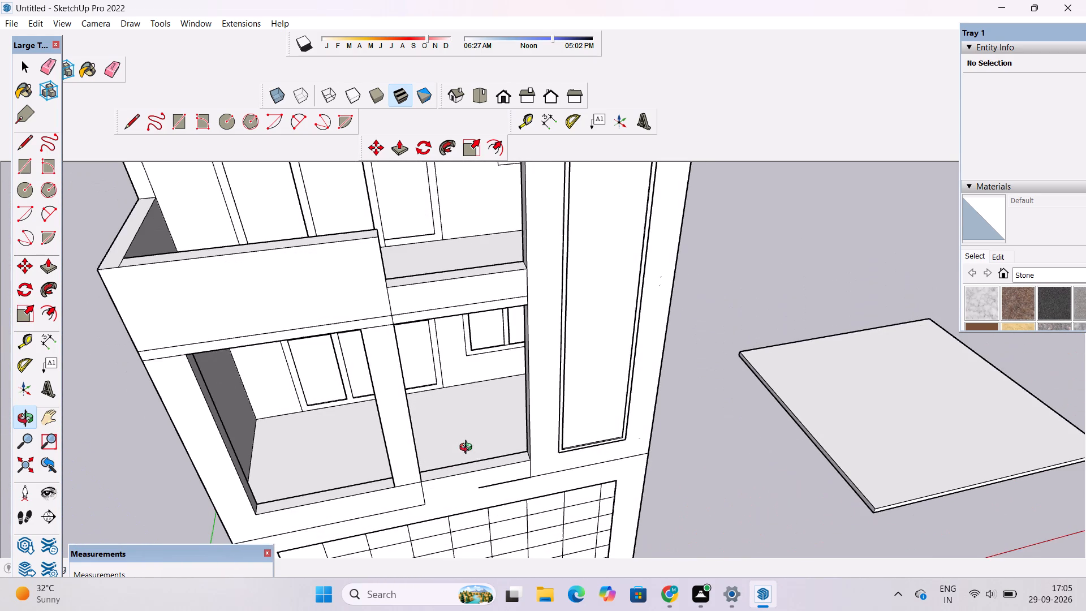
left_click_drag(466, 474, 415, 402, "shift")
scroll(407, 435, "up", 3)
left_click_drag(404, 434, 394, 411)
key("l")
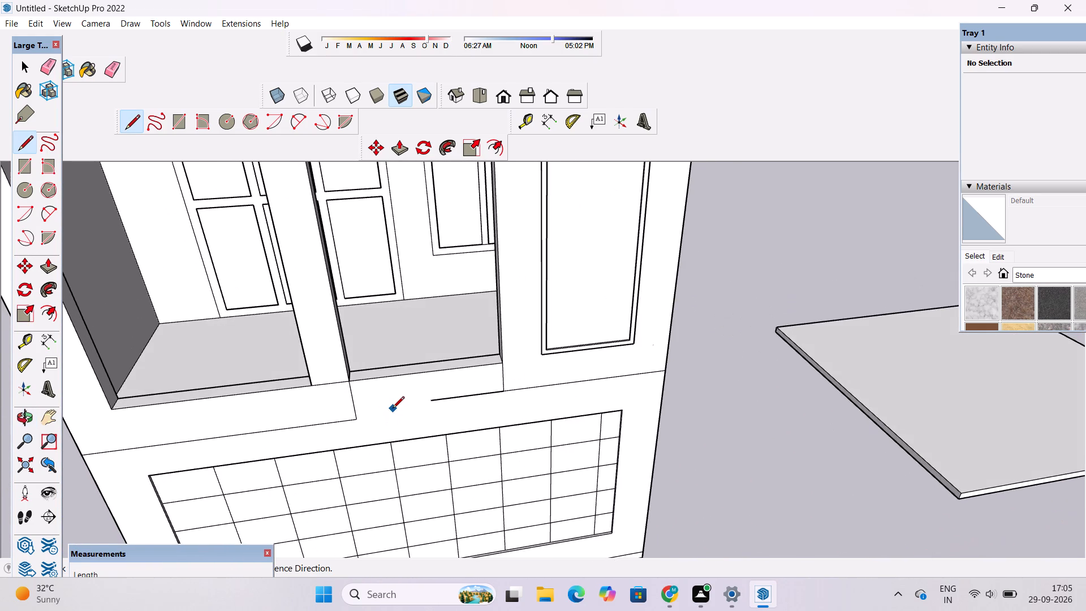
Draw a horizontal line about 6' 6" long, extending the edge below the balcony's right-hand opening to the vertical edge beneath the pillar.
scroll(393, 409, "up", 4)
left_click(450, 396)
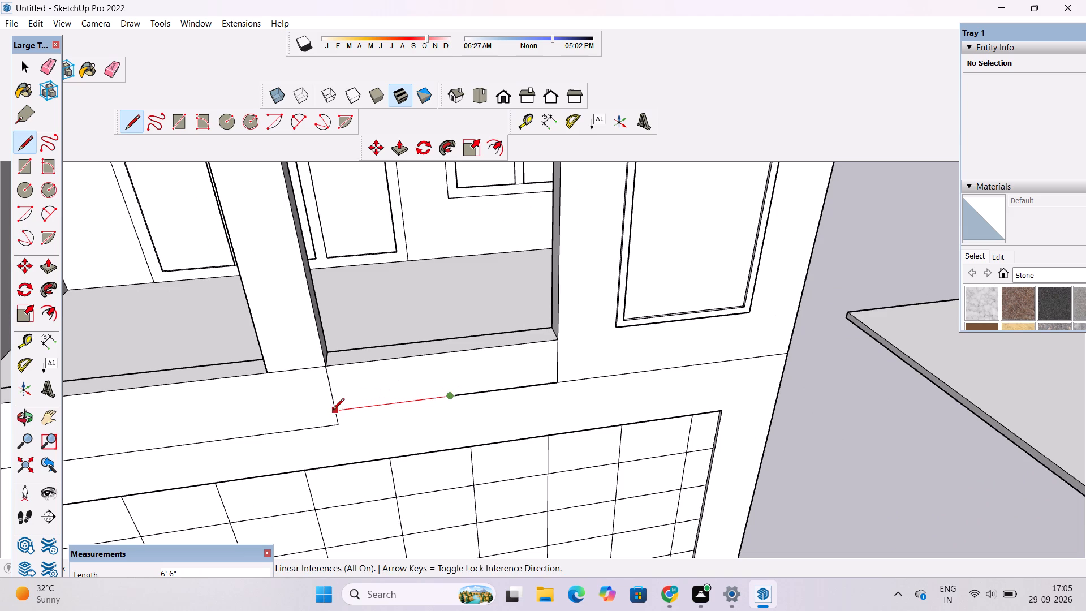
left_click(332, 412)
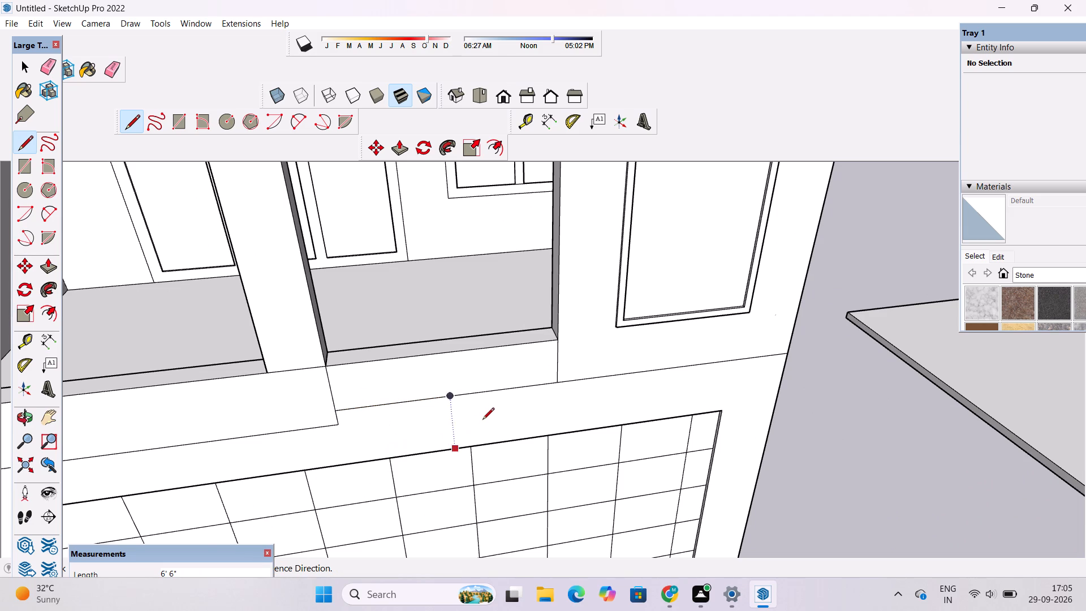
Erase the short vertical edge between the right-hand opening's lower outer corner and the horizontal line below it.
scroll(488, 409, "up", 2)
key("e")
left_click_drag(607, 335, 551, 362)
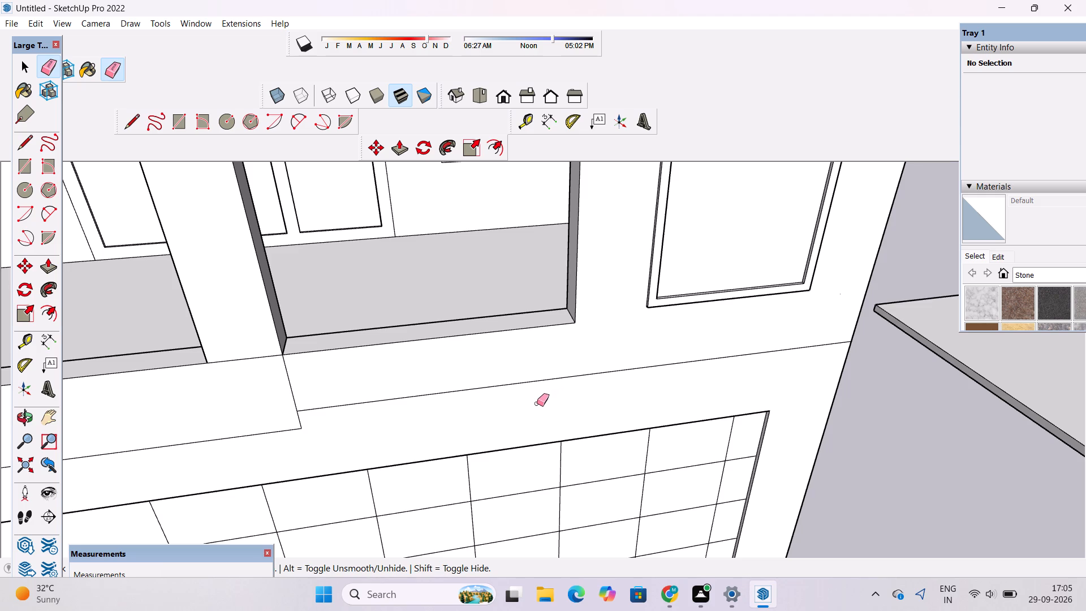
key("space")
Erase the short edge across the base of the pillar between the two balcony openings.
key("o")
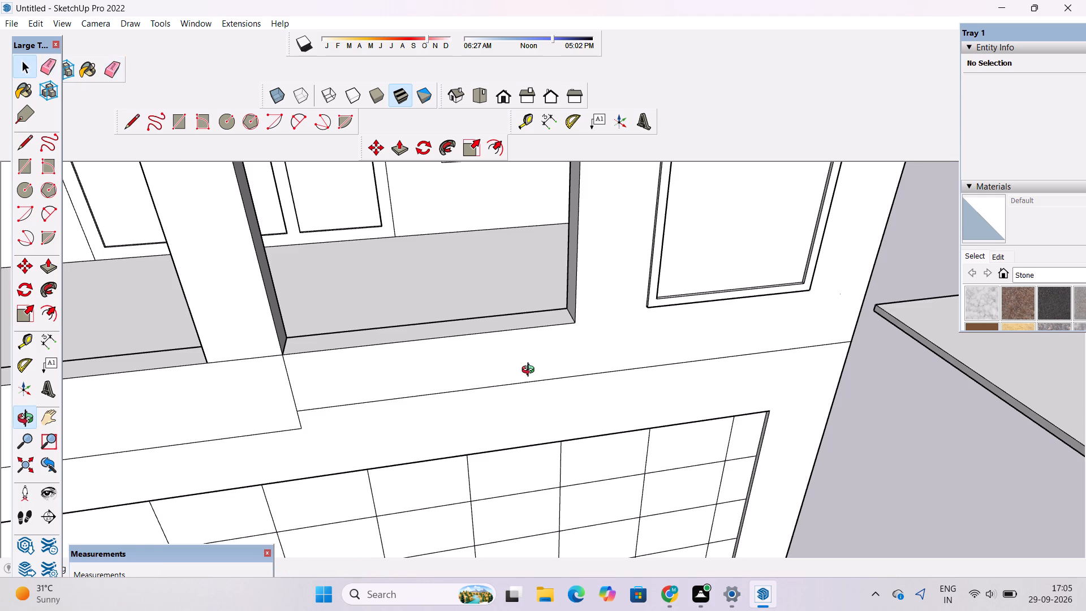
scroll(534, 393, "down", 4)
left_click_drag(575, 420, 505, 394)
left_click_drag(445, 367, 562, 444, "shift")
scroll(524, 426, "down", 4)
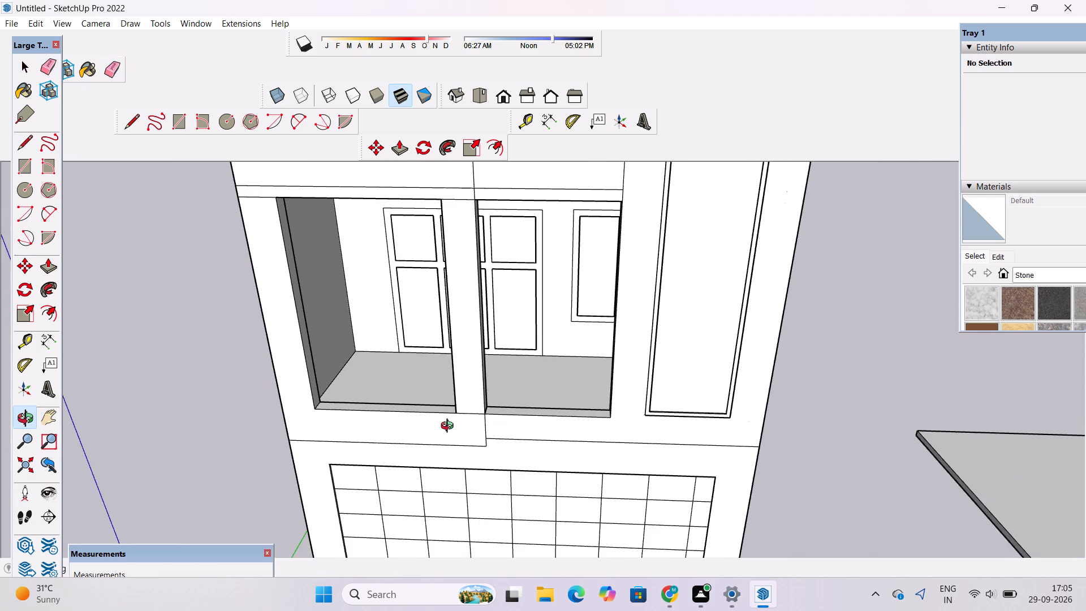
scroll(450, 427, "up", 10)
left_click_drag(412, 425, 458, 422)
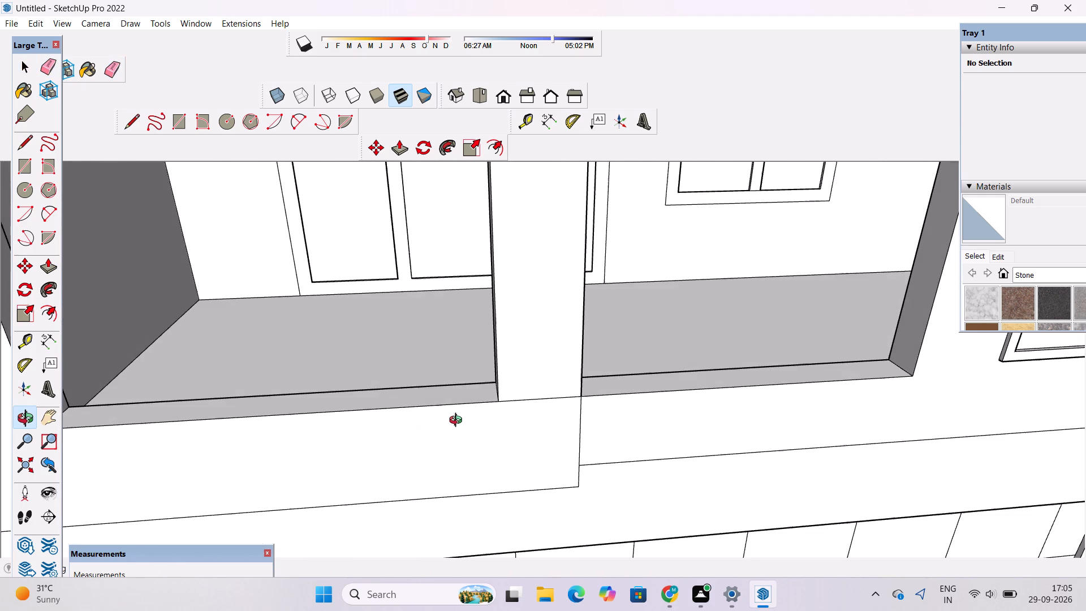
left_click_drag(520, 402, 367, 440, "shift")
scroll(361, 440, "up", 4)
key("e")
left_click_drag(421, 421, 421, 438)
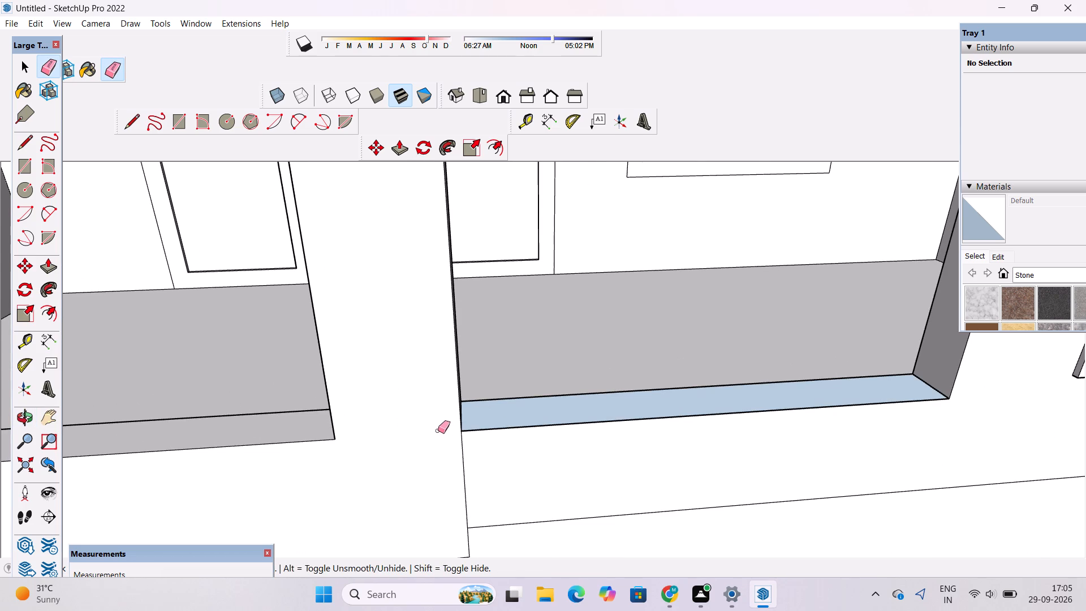
Draw a 13' by 1' 6" rectangle between opposite corners of the sill at the base of the right-hand balcony opening.
key("o")
left_click_drag(338, 397, 713, 429)
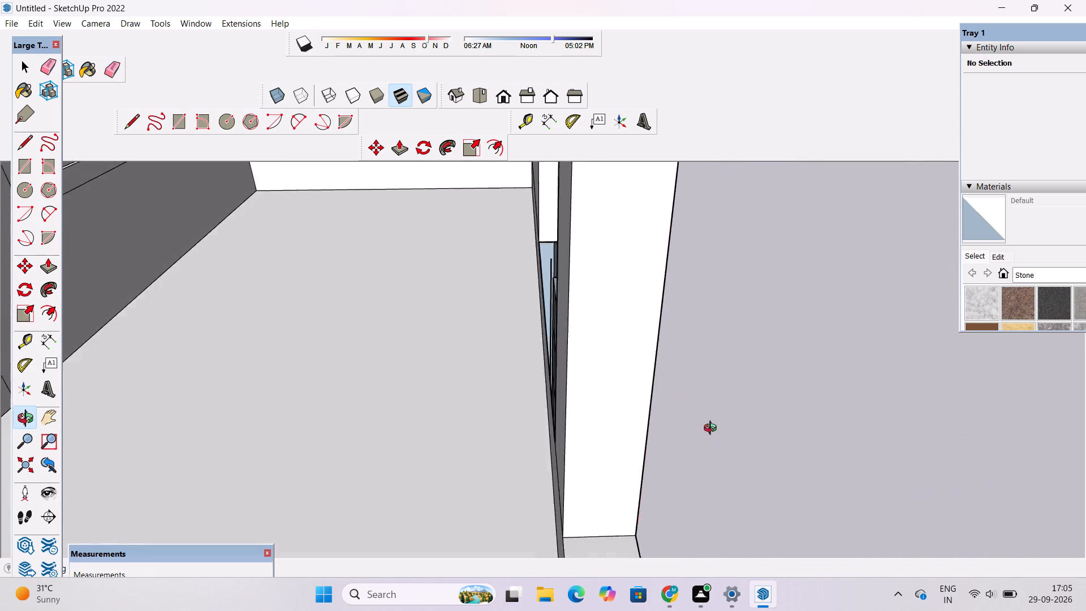
left_click_drag(713, 429, 398, 547)
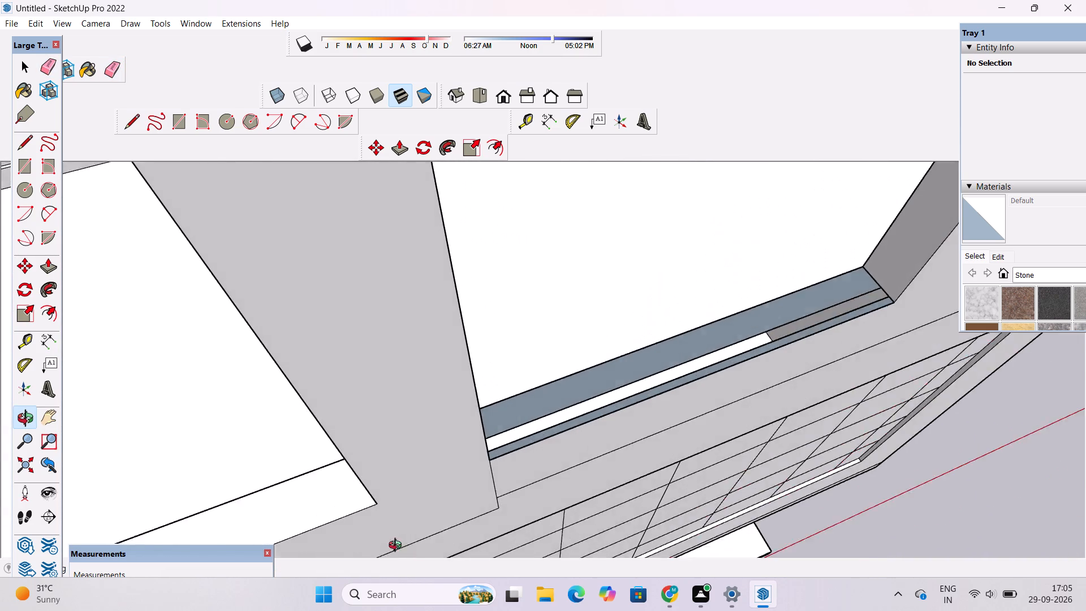
left_click_drag(398, 547, 379, 540)
left_click_drag(729, 402, 619, 426)
left_click_drag(516, 416, 553, 408)
left_click_drag(553, 407, 525, 414, "shift")
key("r")
scroll(450, 405, "up", 4)
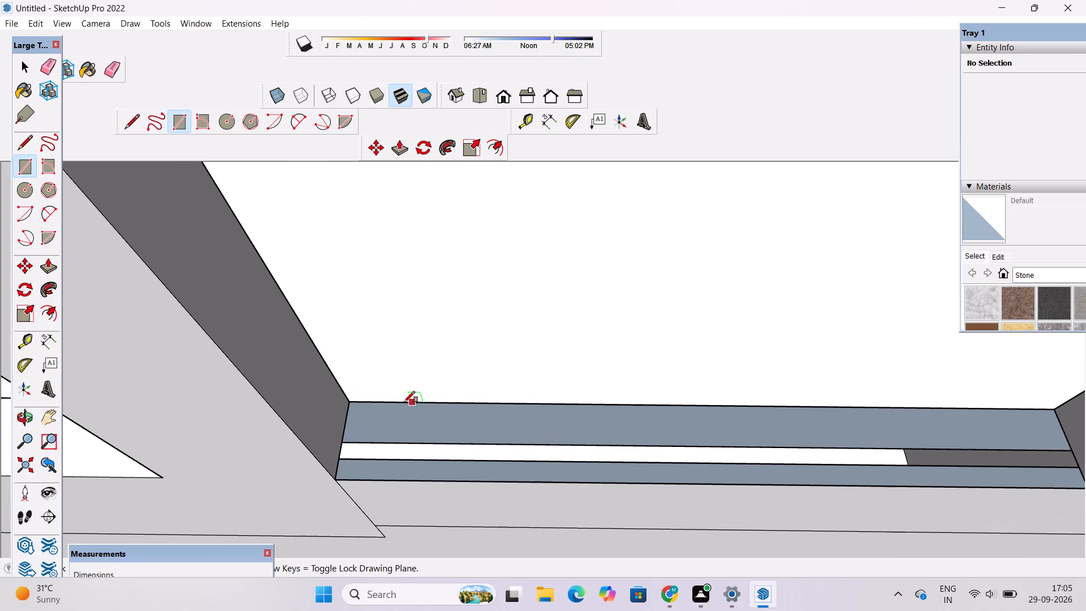
scroll(397, 402, "up", 3)
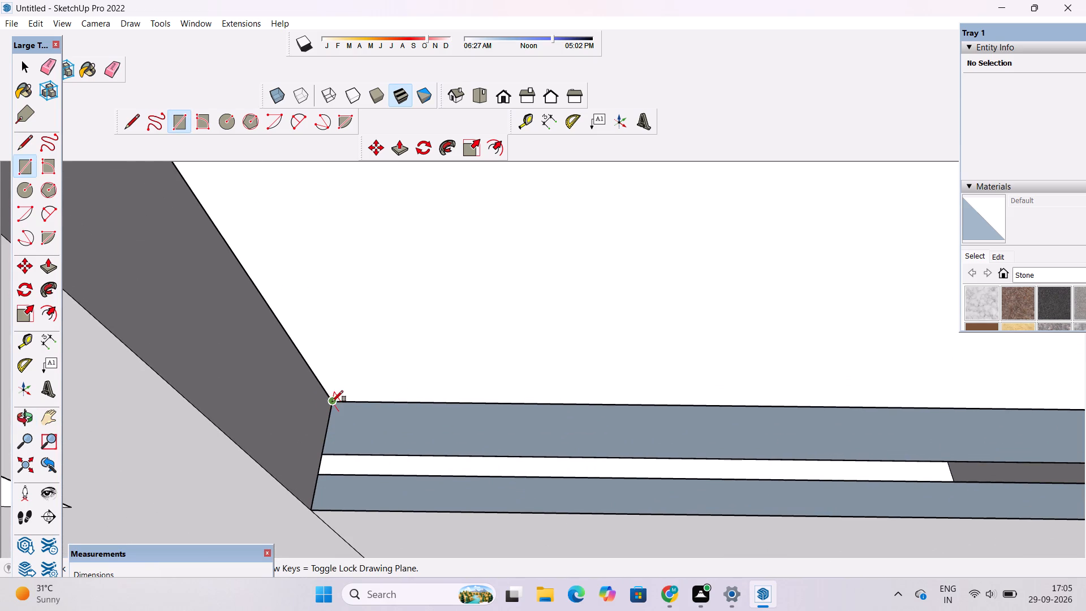
left_click(332, 402)
scroll(346, 398, "down", 10)
scroll(559, 424, "up", 2)
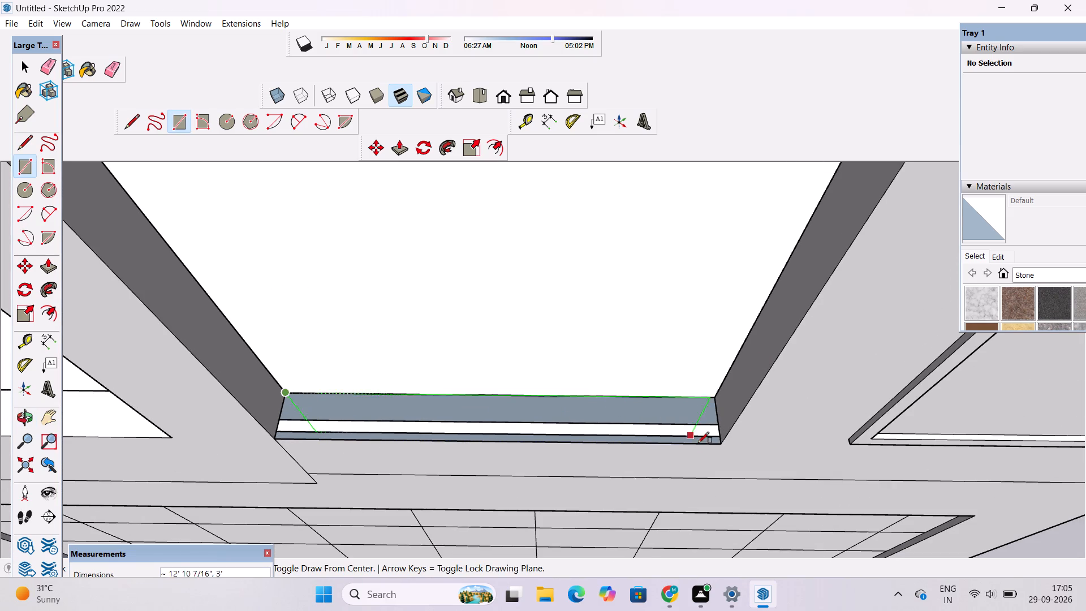
left_click(722, 443)
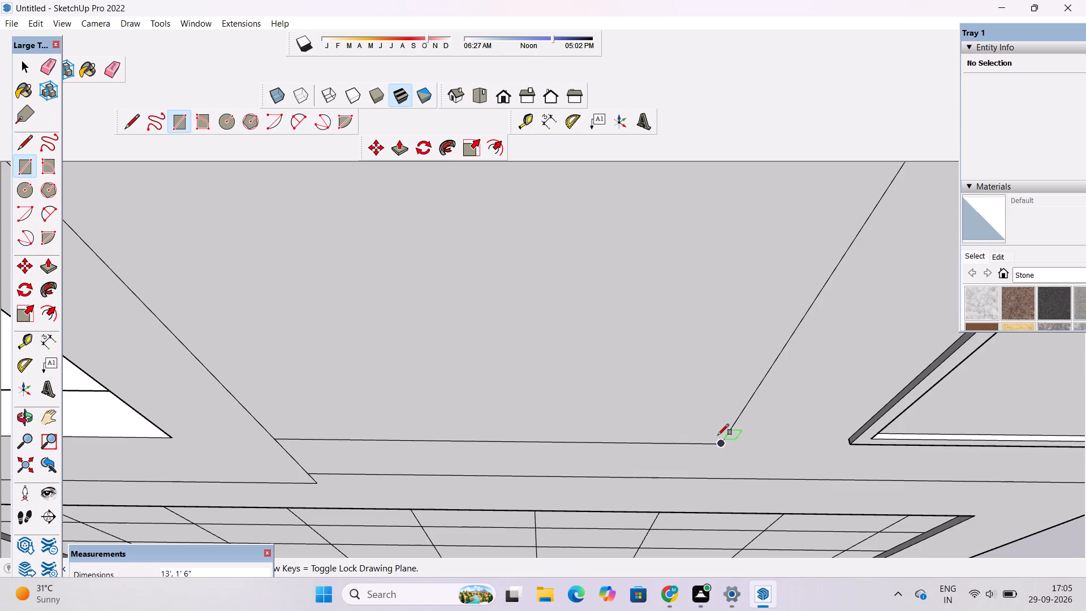
Delete the face covering the right-hand balcony opening.
key("space")
left_click(676, 365)
key("Delete")
scroll(646, 422, "down", 5)
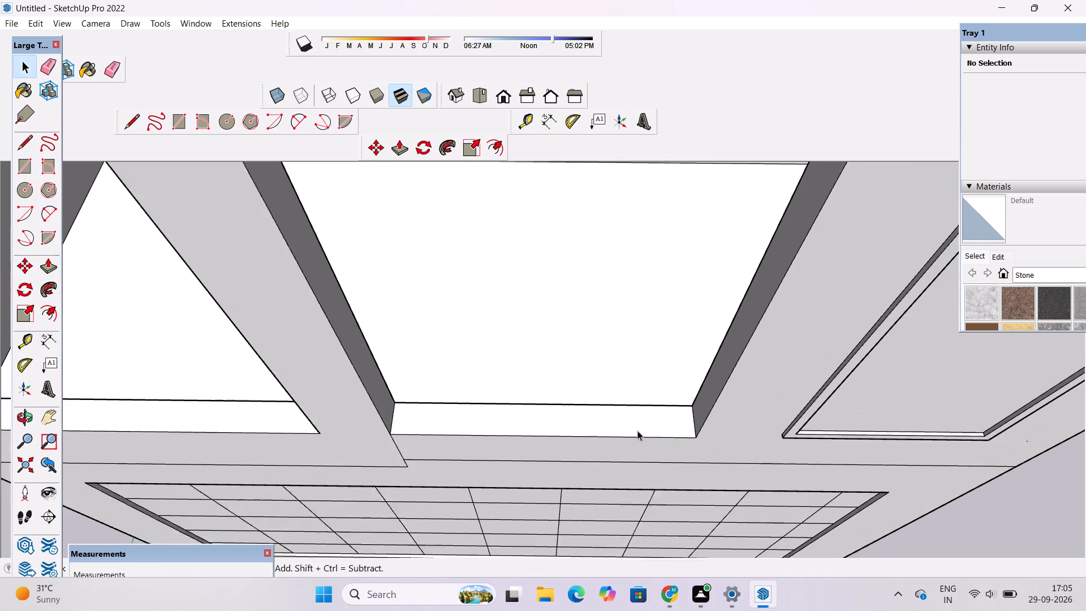
Examine the pillar, sills and balcony openings of the facade from several angles.
key("o")
left_click_drag(628, 454, 1012, 406)
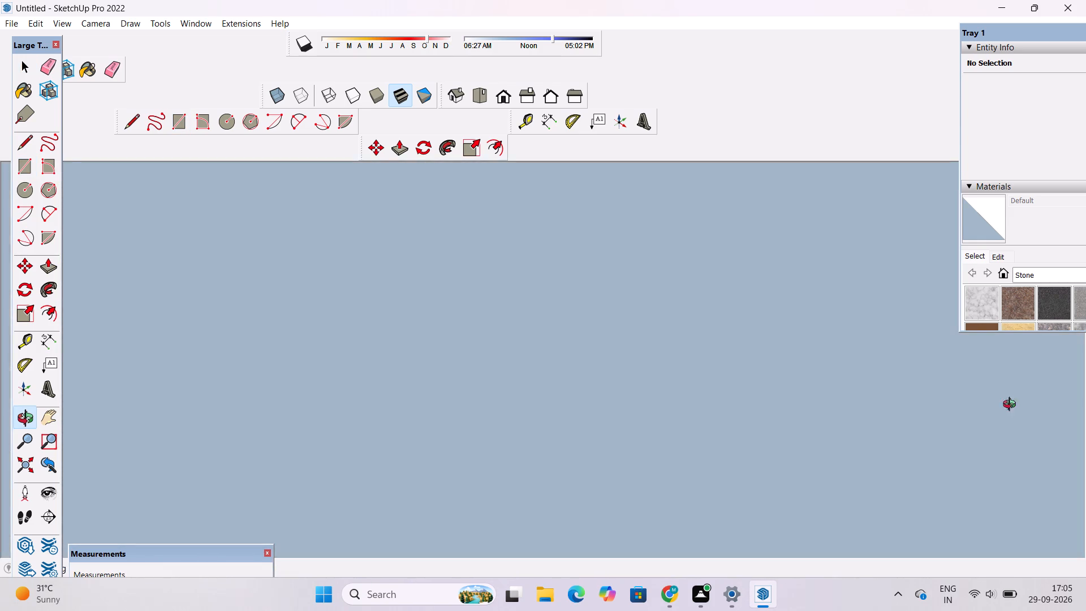
left_click_drag(1012, 406, 841, 436)
scroll(579, 399, "up", 12)
left_click_drag(503, 436, 506, 436)
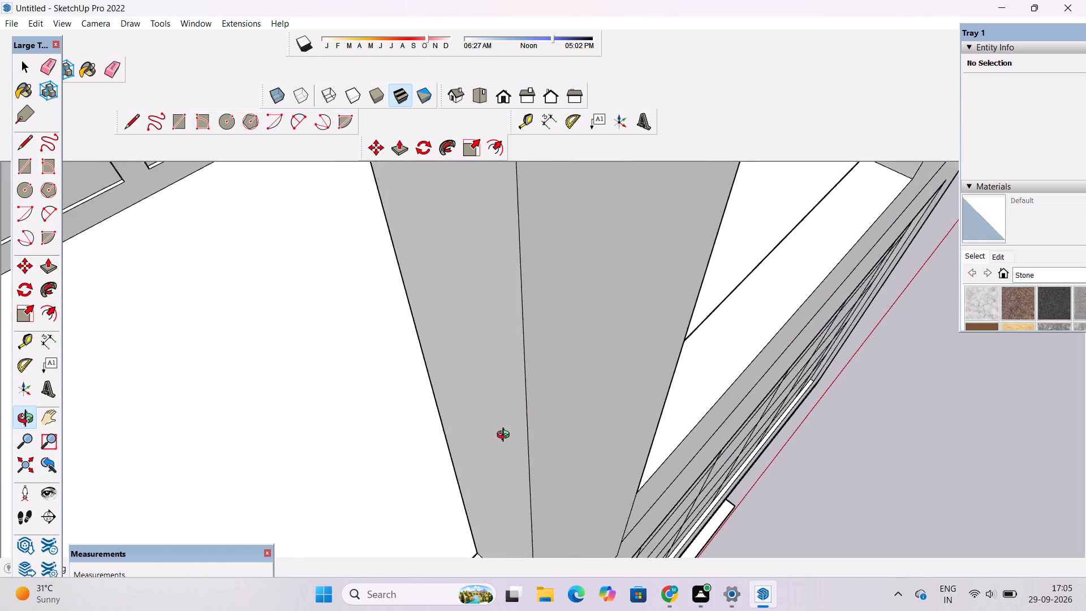
left_click_drag(506, 436, 737, 382)
left_click_drag(820, 424, 631, 422)
scroll(610, 404, "down", 3)
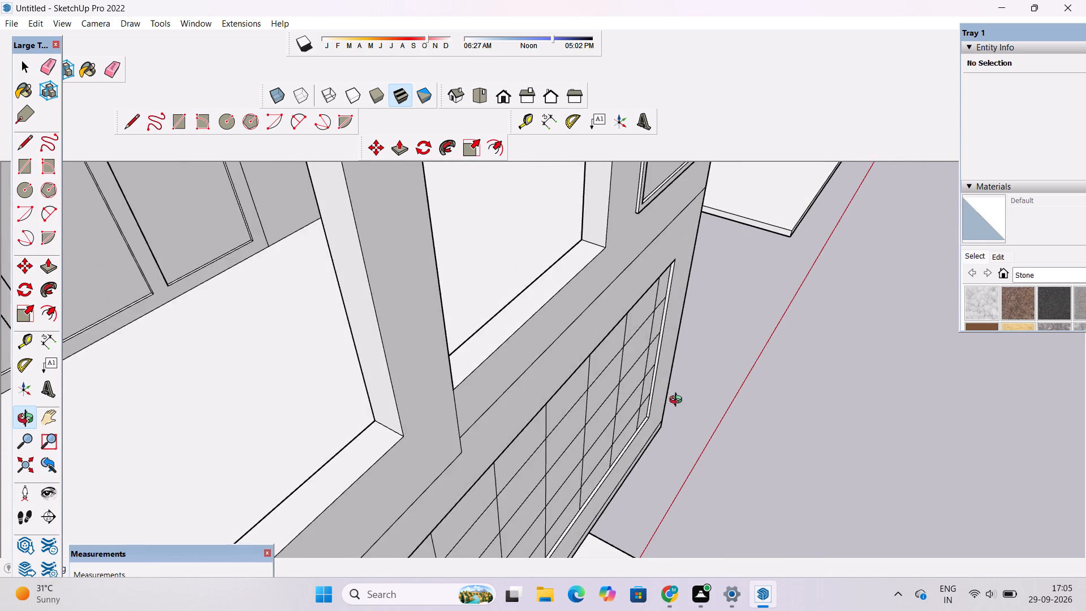
left_click_drag(678, 401, 581, 403)
left_click_drag(479, 388, 706, 394, "shift")
left_click_drag(706, 399, 606, 381)
scroll(588, 367, "down", 6)
left_click_drag(618, 371, 519, 392)
scroll(512, 397, "up", 3)
left_click_drag(512, 397, 549, 480, "shift")
left_click_drag(549, 480, 539, 449)
scroll(539, 449, "down", 11)
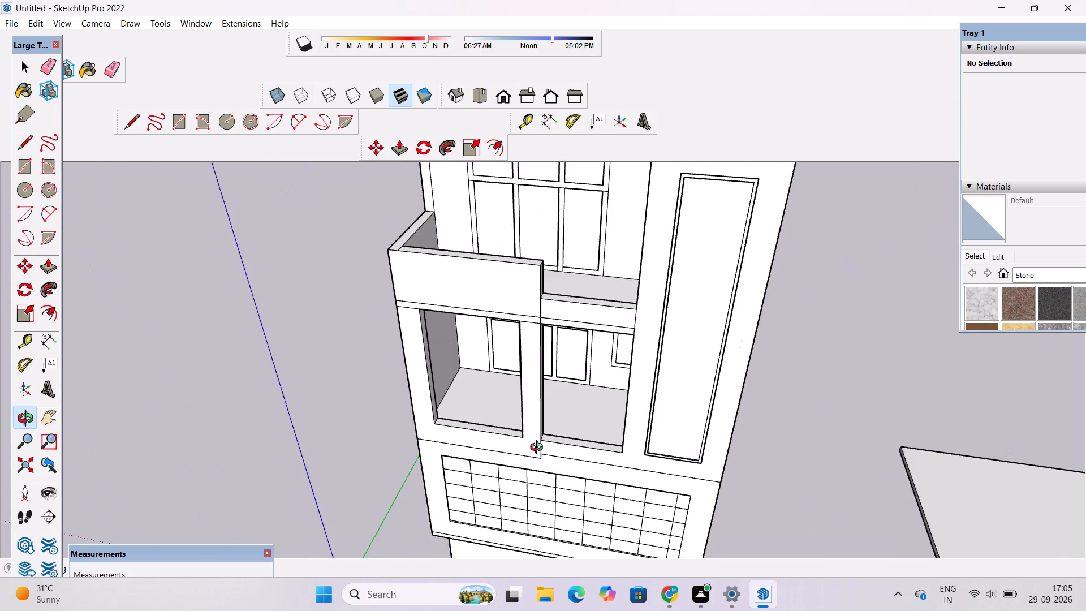
left_click_drag(539, 449, 543, 410)
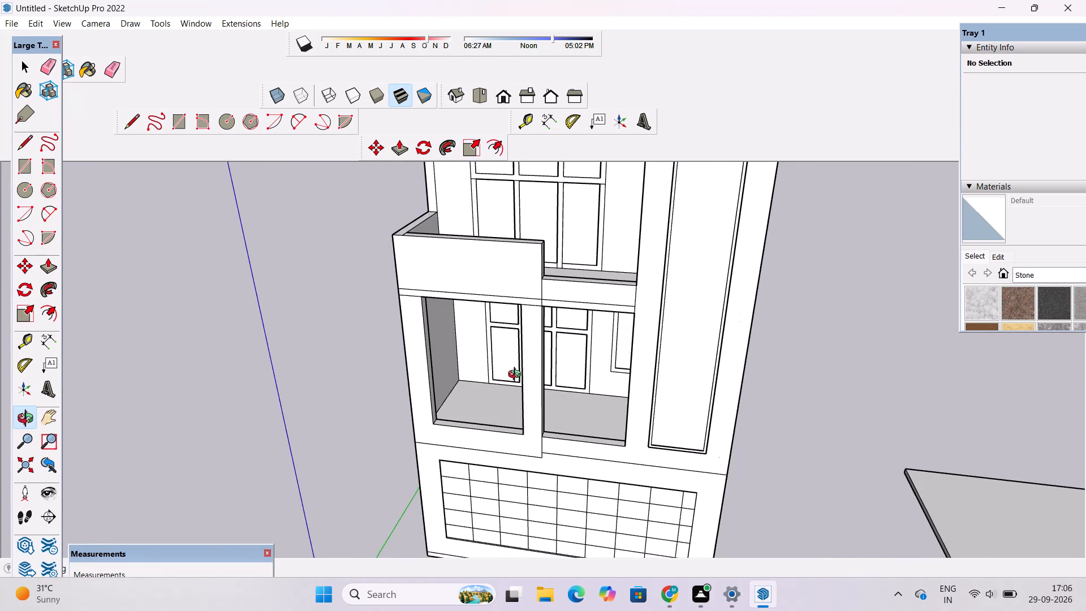
Draw a 5' vertical centre line on the upper balcony parapet's end face, between the midpoints of its bottom and top edges.
scroll(532, 307, "up", 4)
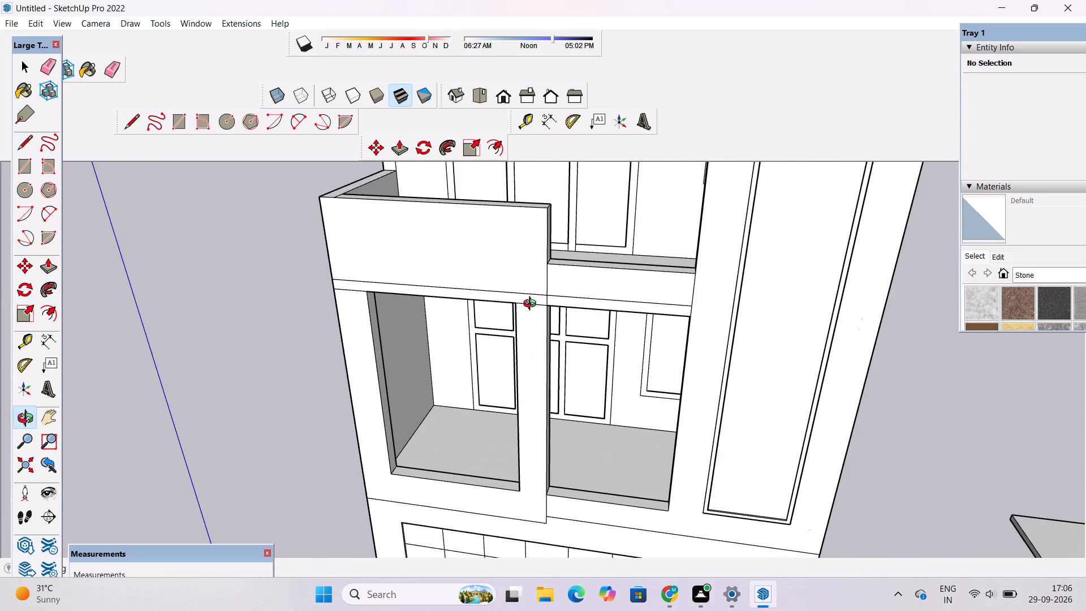
left_click_drag(535, 296, 495, 423)
scroll(527, 345, "up", 11)
left_click_drag(510, 424, 439, 415)
scroll(434, 401, "down", 3, "shift")
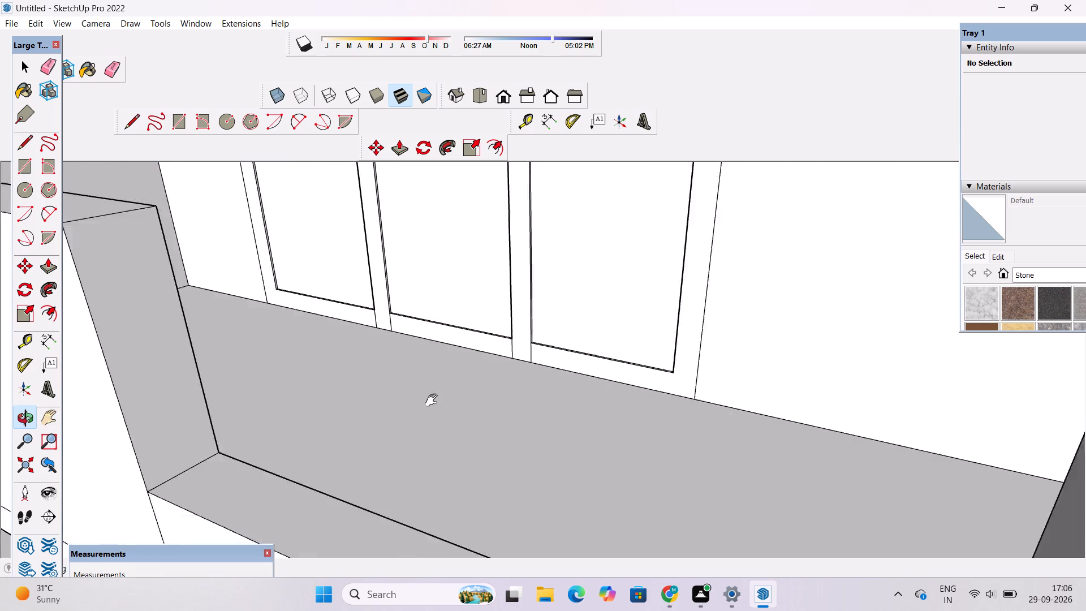
scroll(434, 401, "down", 4, "shift")
left_click_drag(398, 399, 482, 378, "shift")
scroll(479, 383, "up", 4)
left_click_drag(455, 405, 412, 391)
left_click_drag(367, 377, 472, 423, "shift")
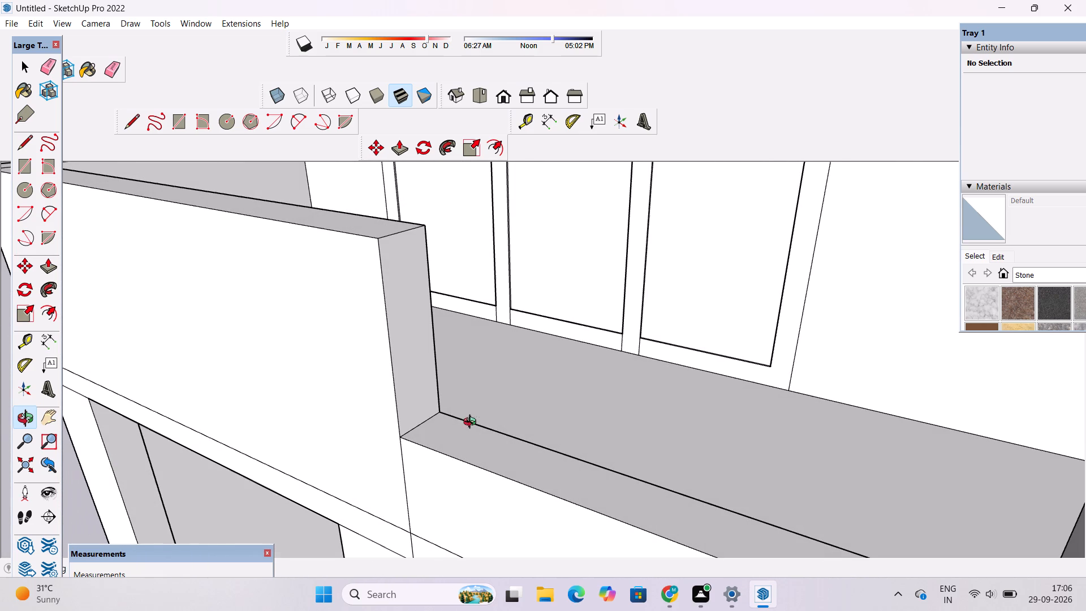
scroll(424, 372, "down", 5)
left_click_drag(514, 410, 421, 393)
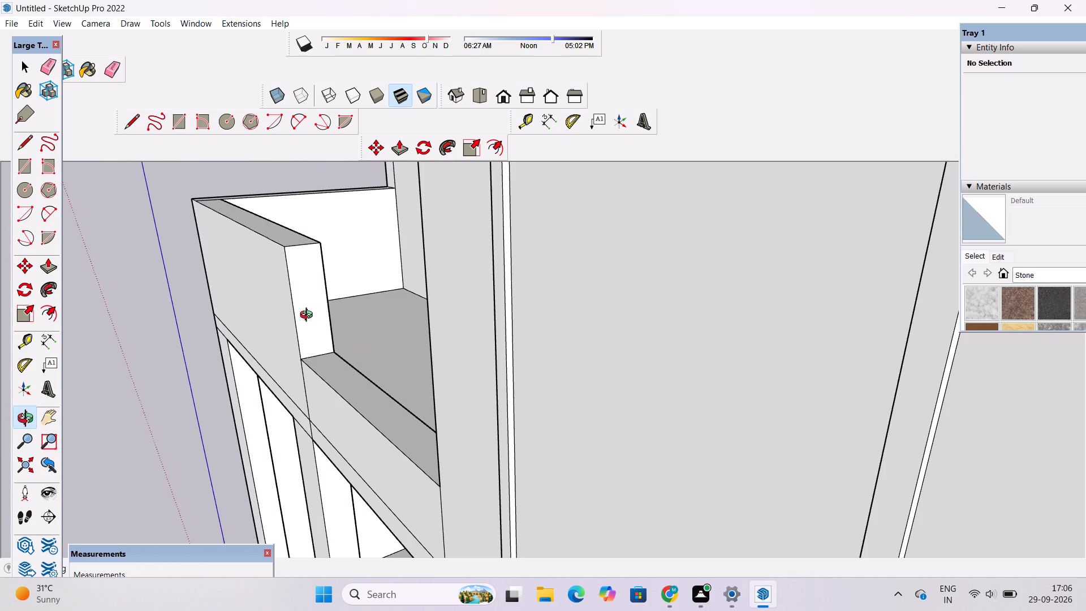
scroll(309, 316, "up", 2)
left_click_drag(335, 319, 409, 373, "shift")
scroll(374, 386, "up", 3)
left_click_drag(388, 387, 357, 387)
left_click_drag(355, 383, 397, 392)
key("l")
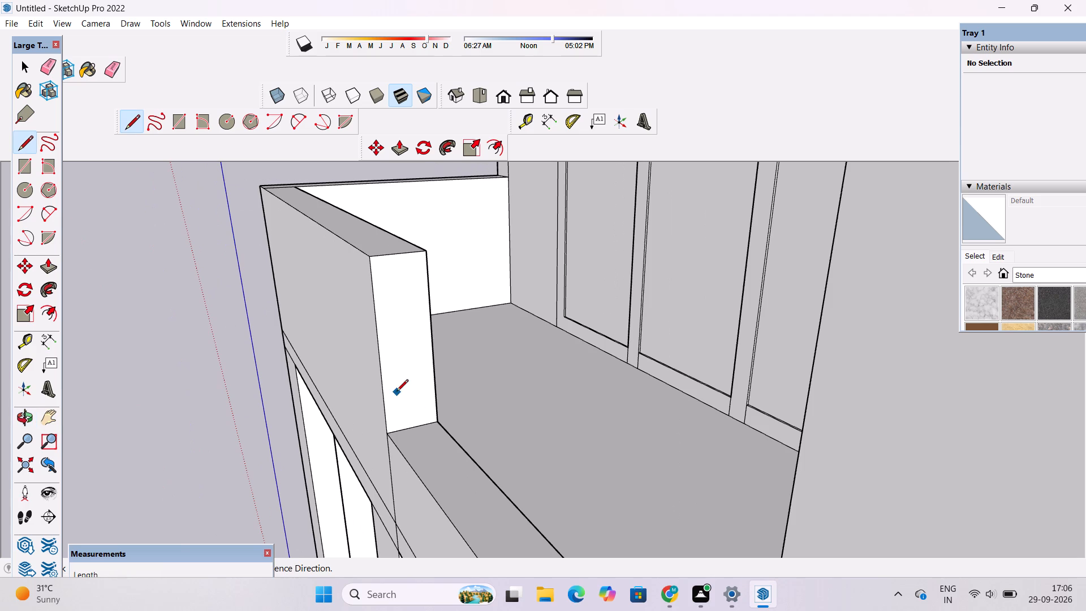
left_click(413, 428)
left_click(396, 257)
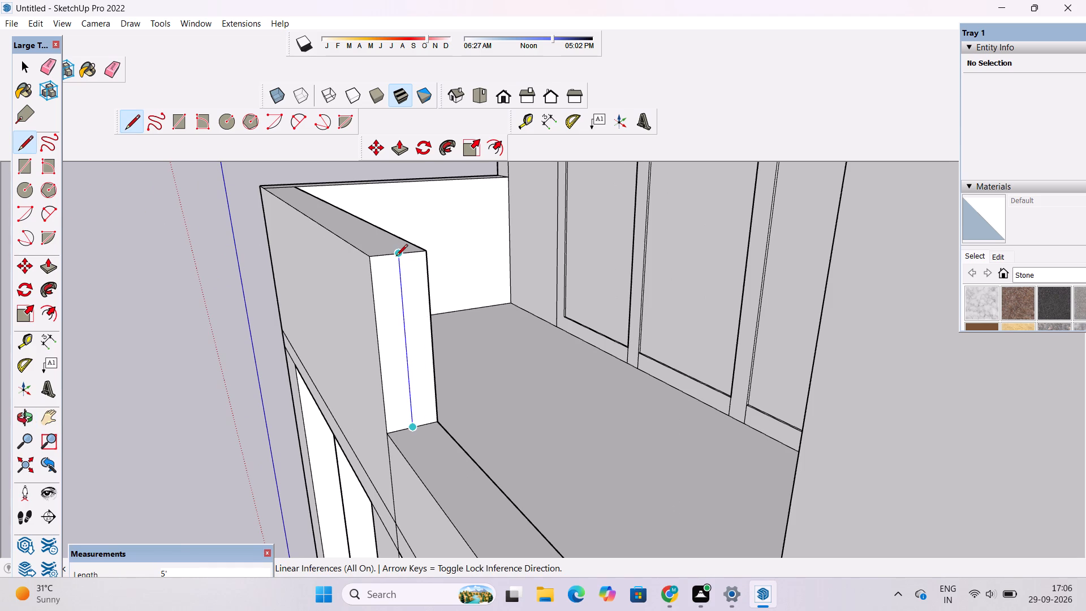
key("space")
Draw a circle of 6" radius centred on the parapet end face's centre line, near its bottom.
type("c")
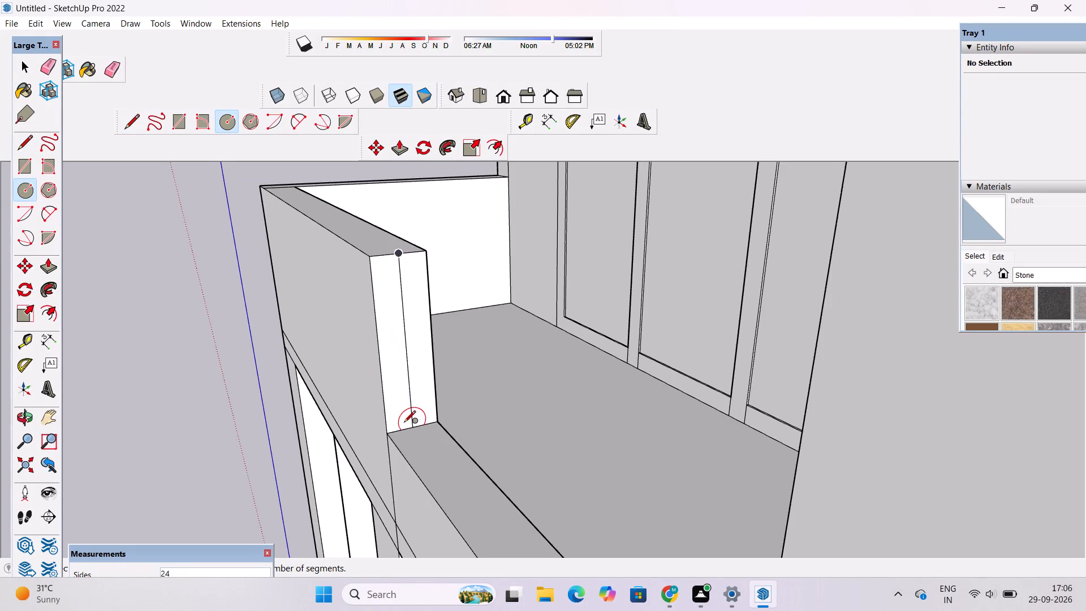
scroll(404, 423, "up", 3)
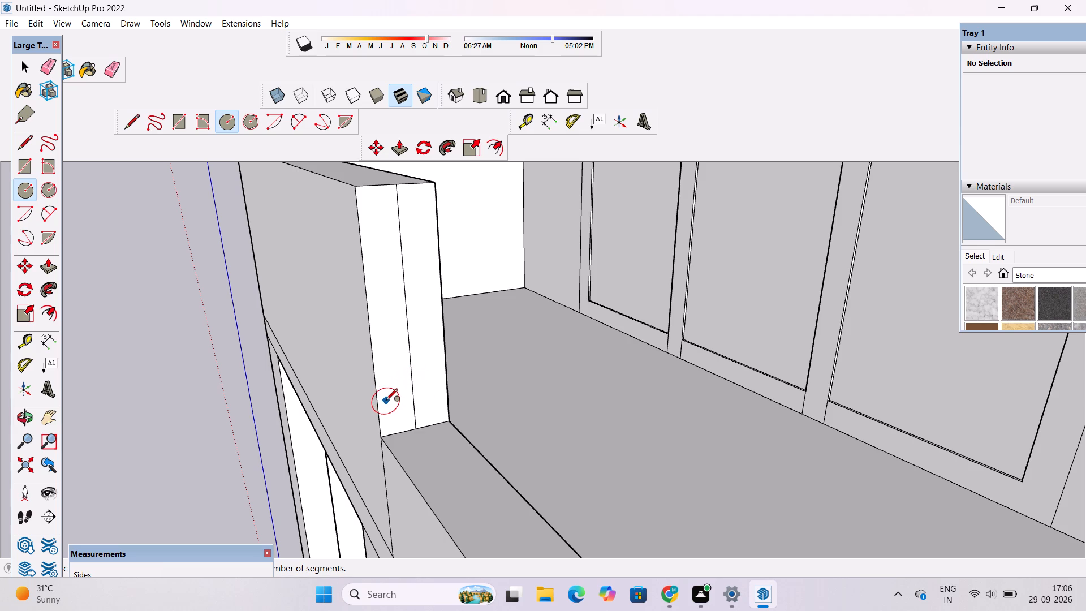
scroll(407, 412, "up", 4)
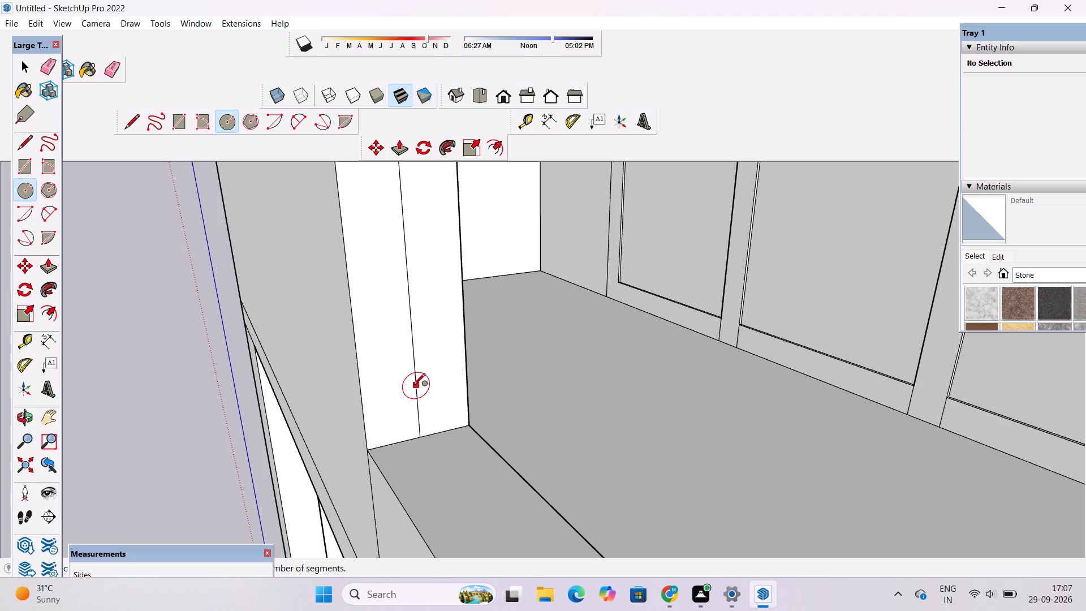
scroll(411, 394, "down", 1)
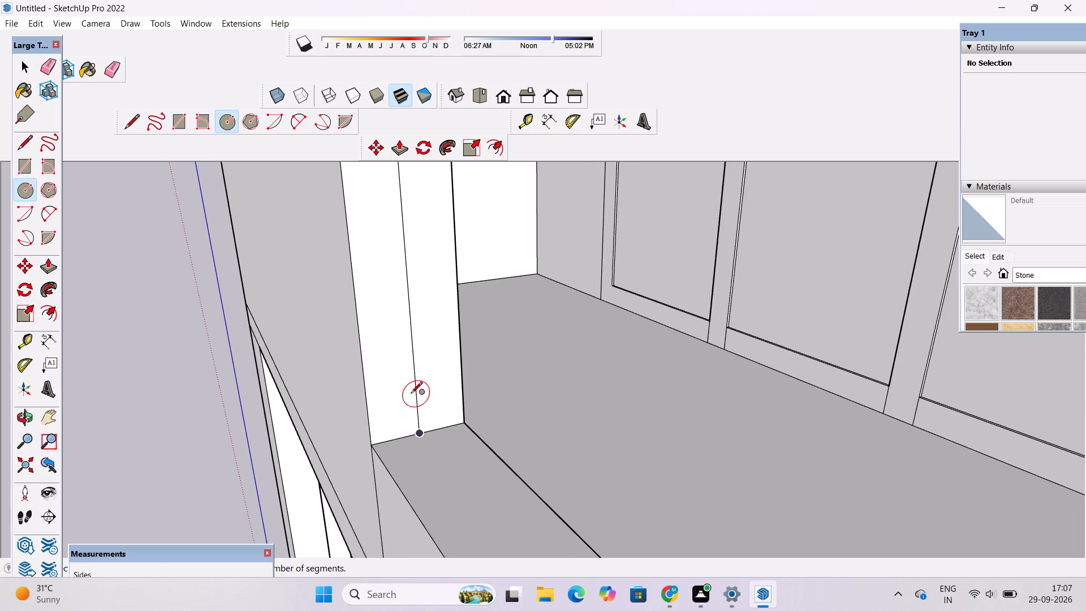
scroll(411, 394, "down", 17)
scroll(408, 407, "up", 6)
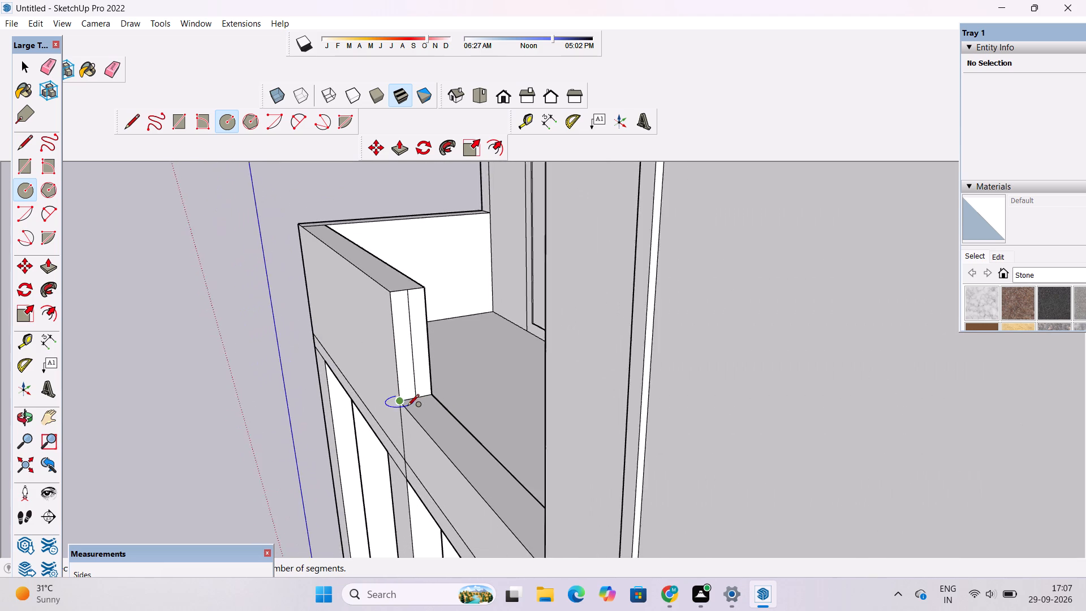
scroll(407, 407, "up", 9)
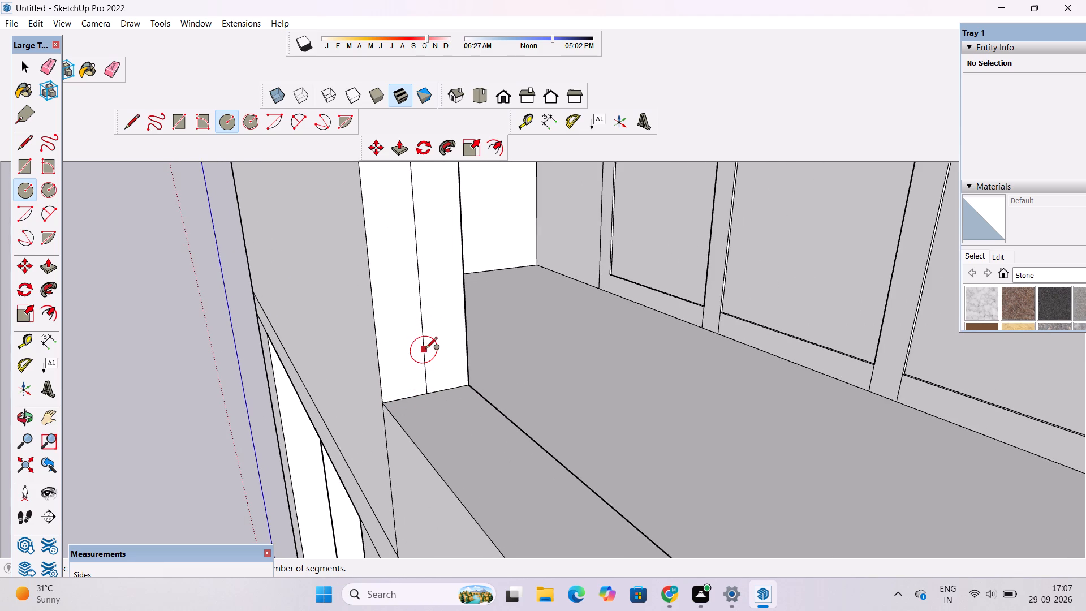
left_click(425, 350)
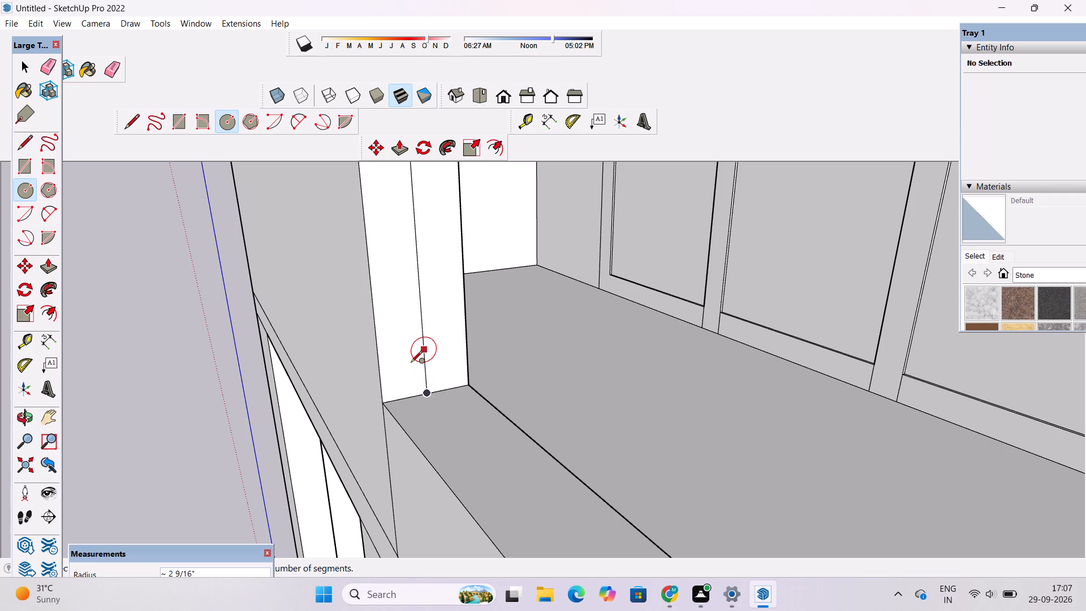
type("6\"")
key("Return")
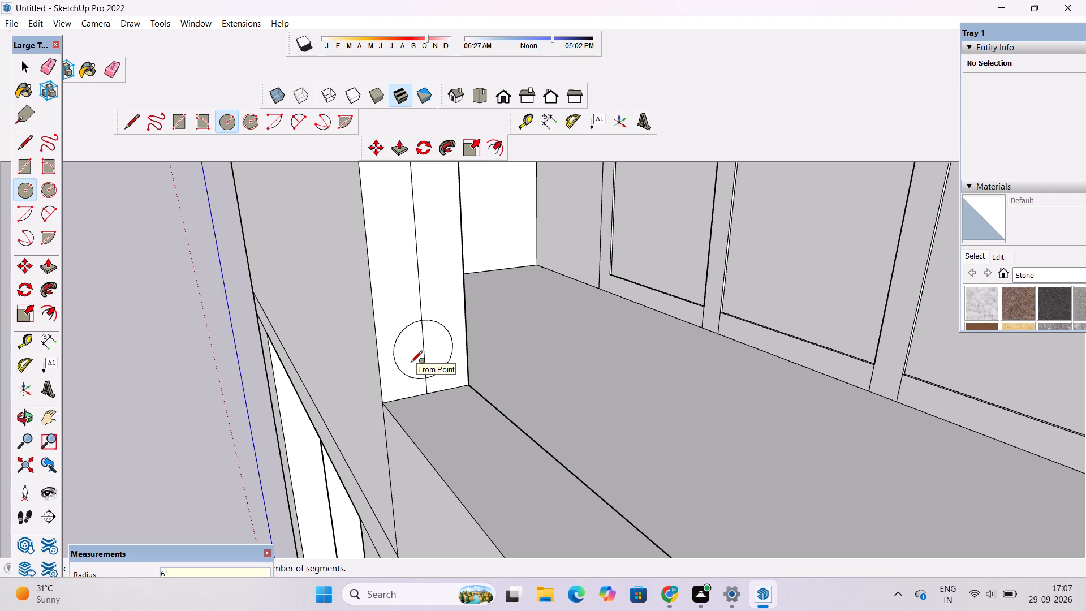
scroll(412, 365, "down", 16)
scroll(434, 377, "up", 10)
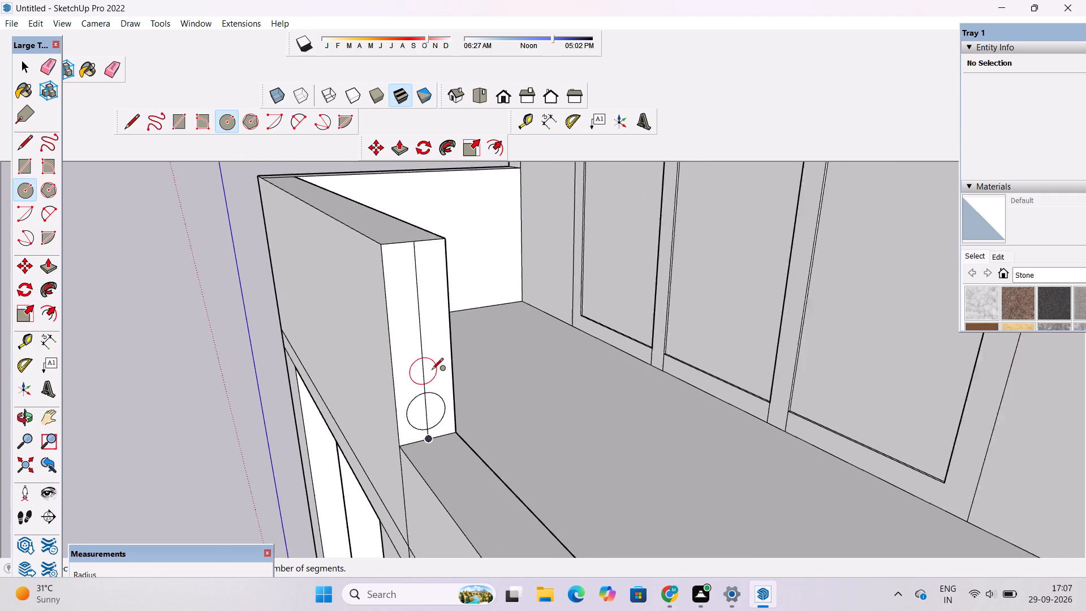
Erase all segments of the vertical centre line on the parapet end face, inside and outside the circle.
scroll(432, 371, "up", 4)
key("space")
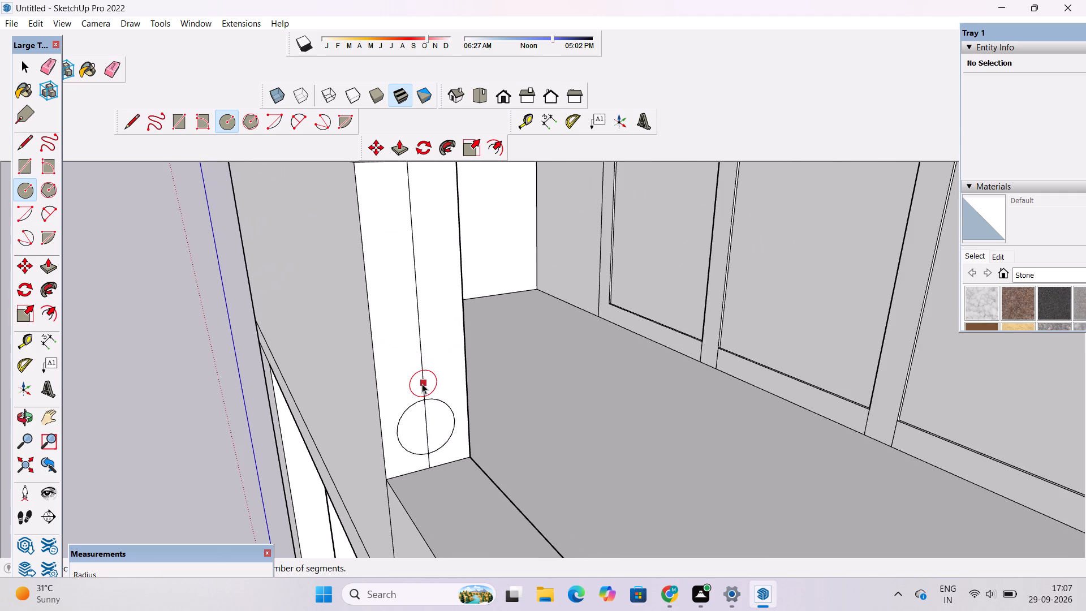
type("e")
left_click(417, 326)
left_click(420, 335)
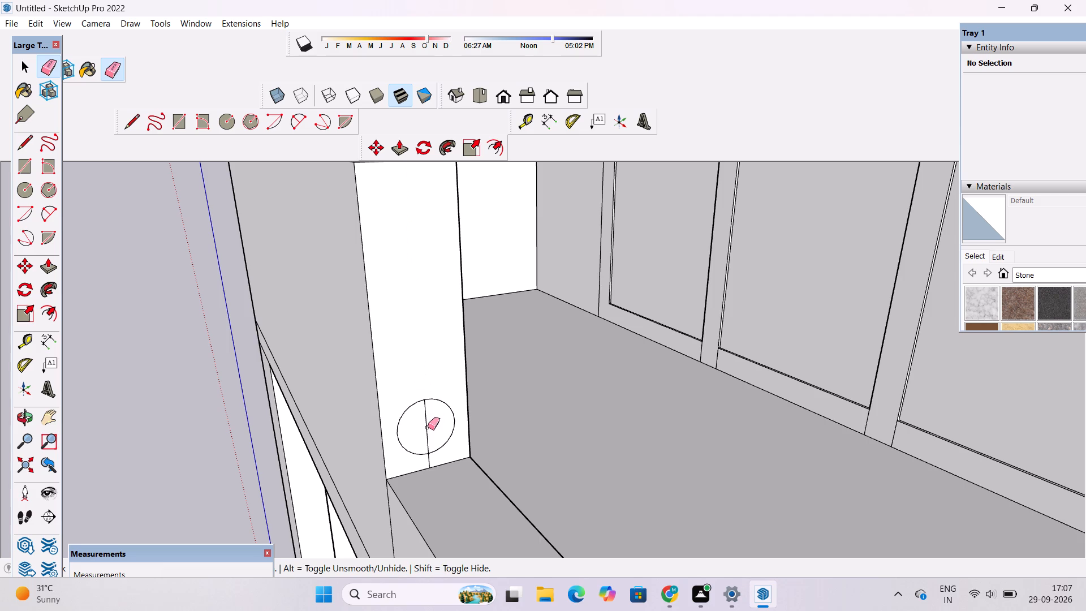
left_click(428, 427)
left_click(430, 459)
scroll(432, 459, "down", 12)
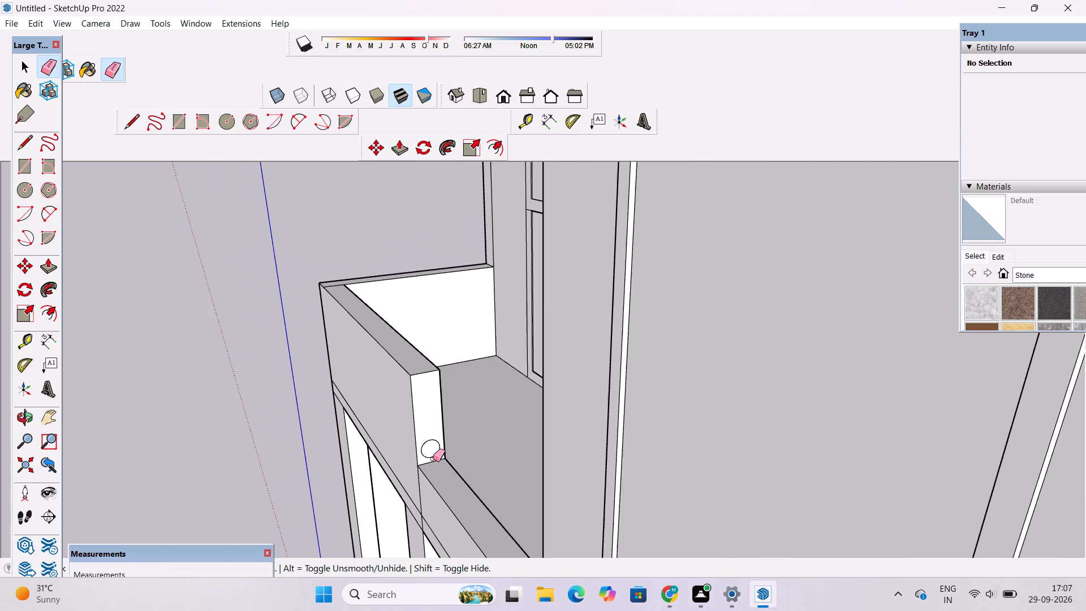
key("space")
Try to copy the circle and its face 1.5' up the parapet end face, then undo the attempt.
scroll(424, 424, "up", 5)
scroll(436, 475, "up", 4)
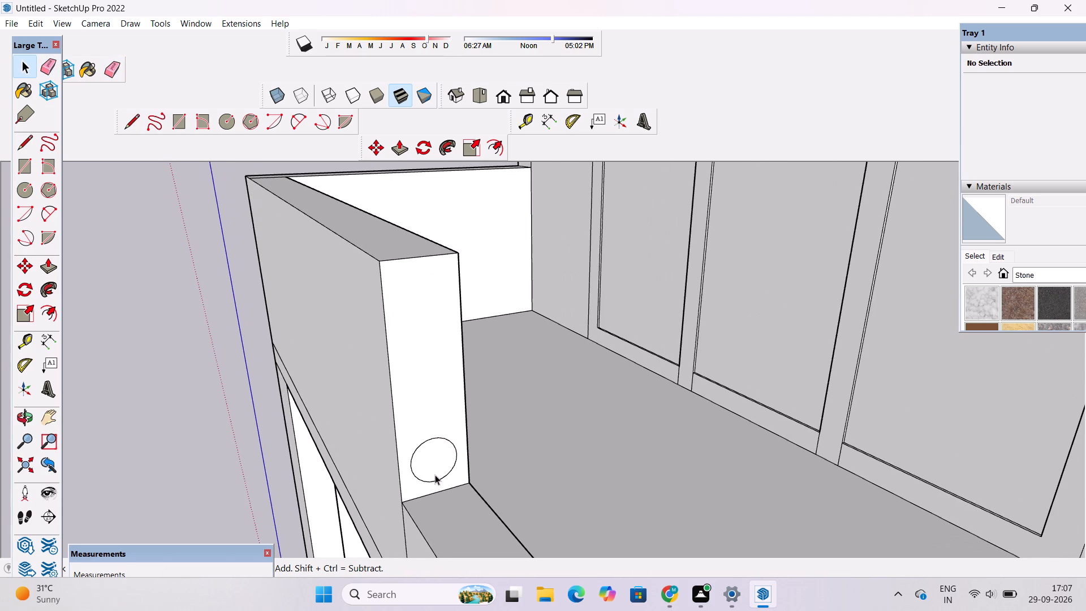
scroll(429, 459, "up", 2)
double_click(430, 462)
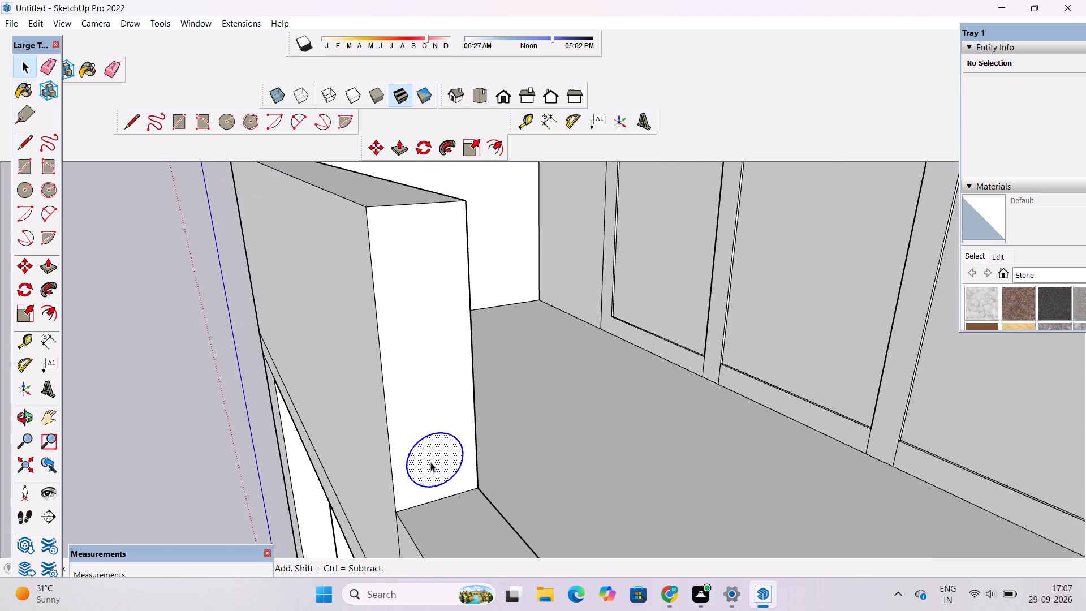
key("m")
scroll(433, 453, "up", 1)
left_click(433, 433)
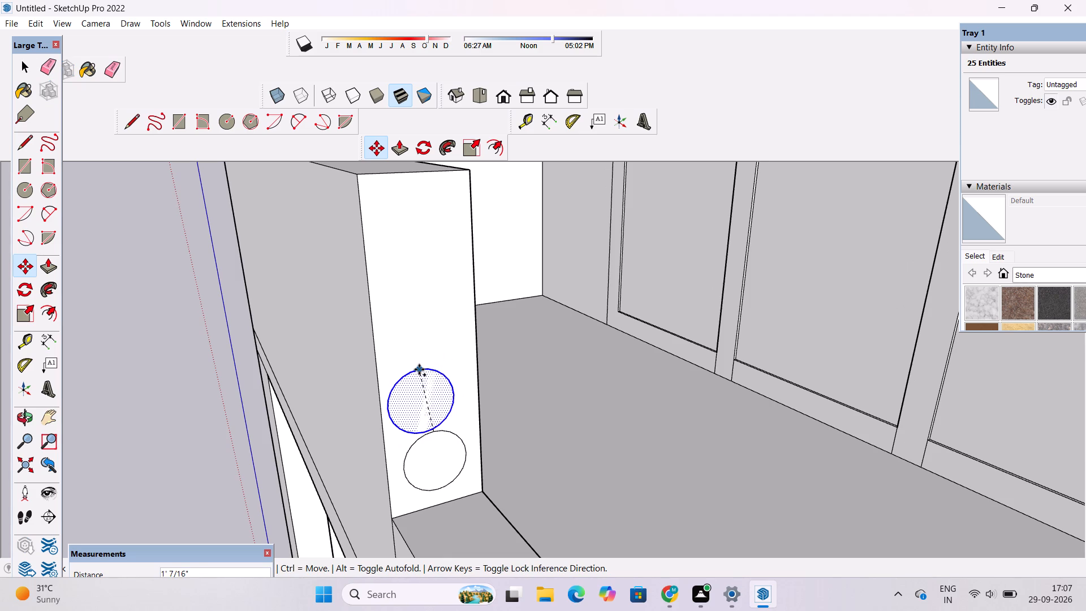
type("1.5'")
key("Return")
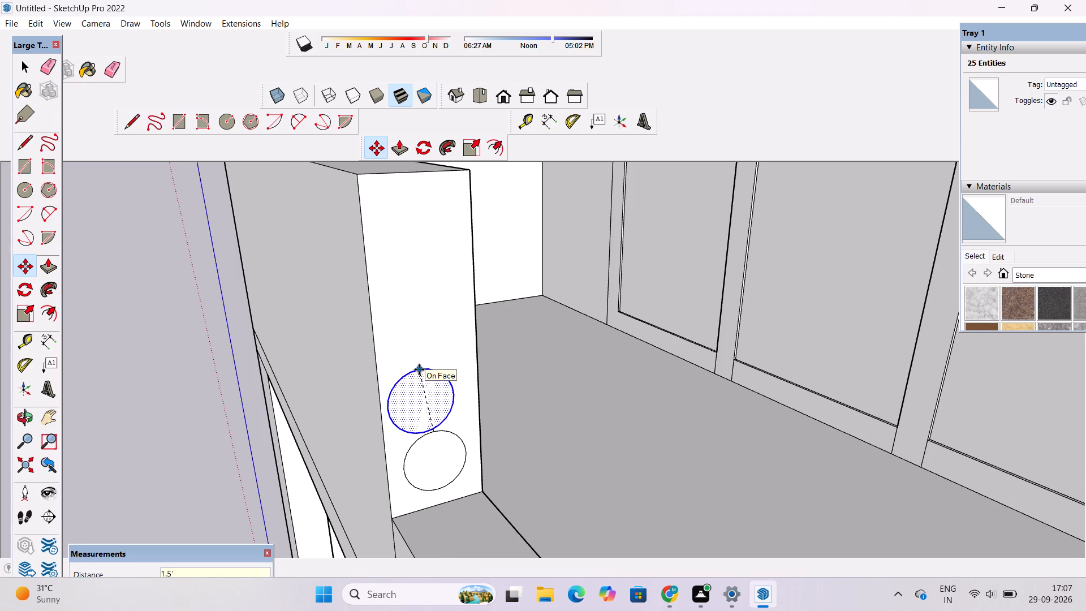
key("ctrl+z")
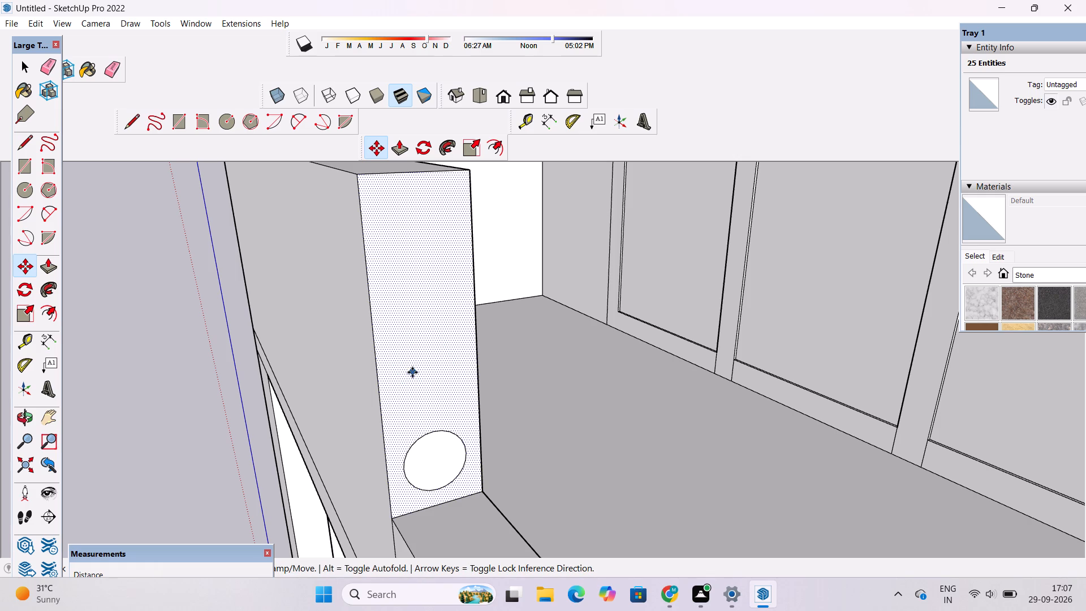
Copy the circle with its face 1.5' straight up the parapet end face and multiply it into three copies.
key("space")
double_click(442, 464)
key("m")
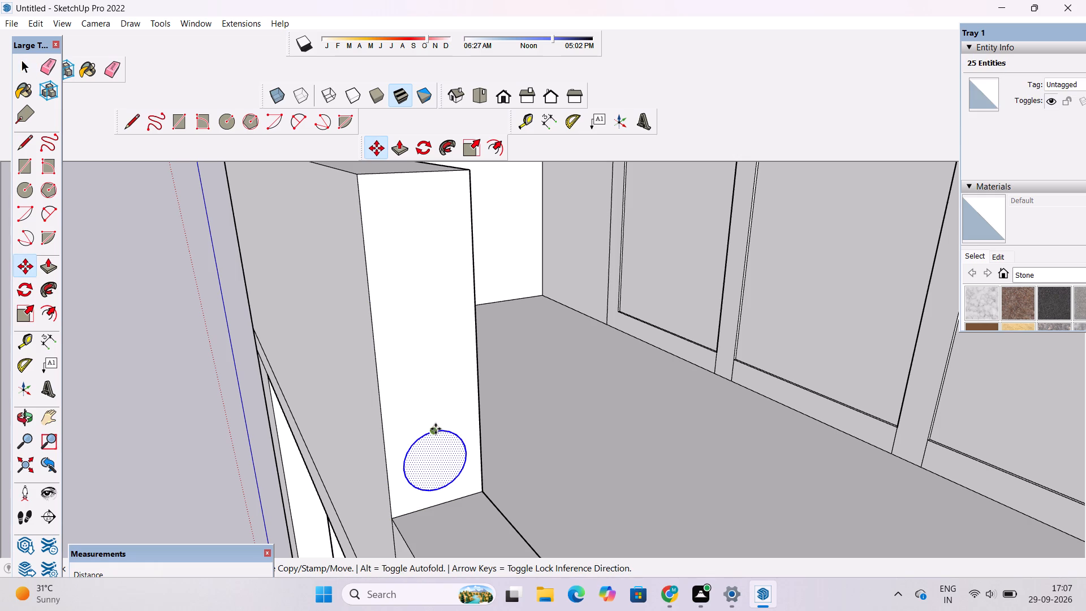
left_click(434, 434)
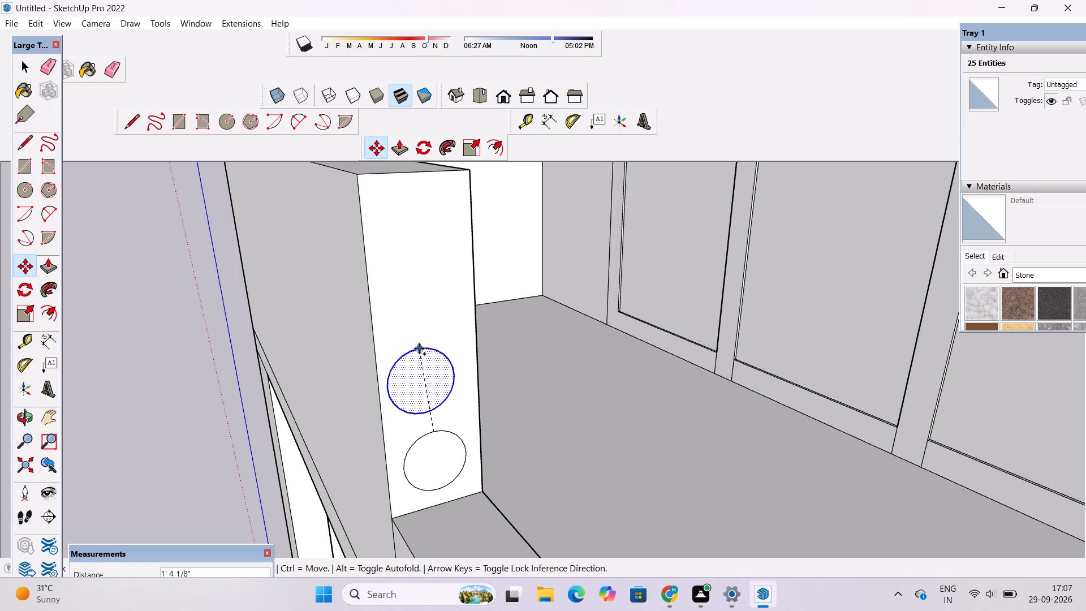
type("1.5'")
key("Return")
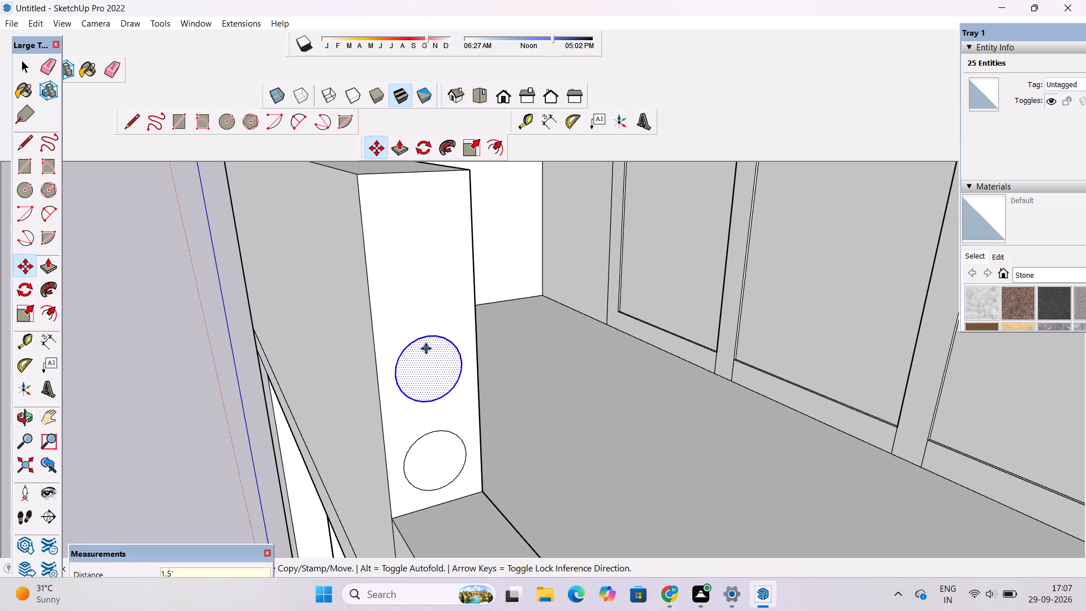
key("asterisk")
type("3'")
key("BackSpace")
key("Return")
scroll(408, 365, "down", 6)
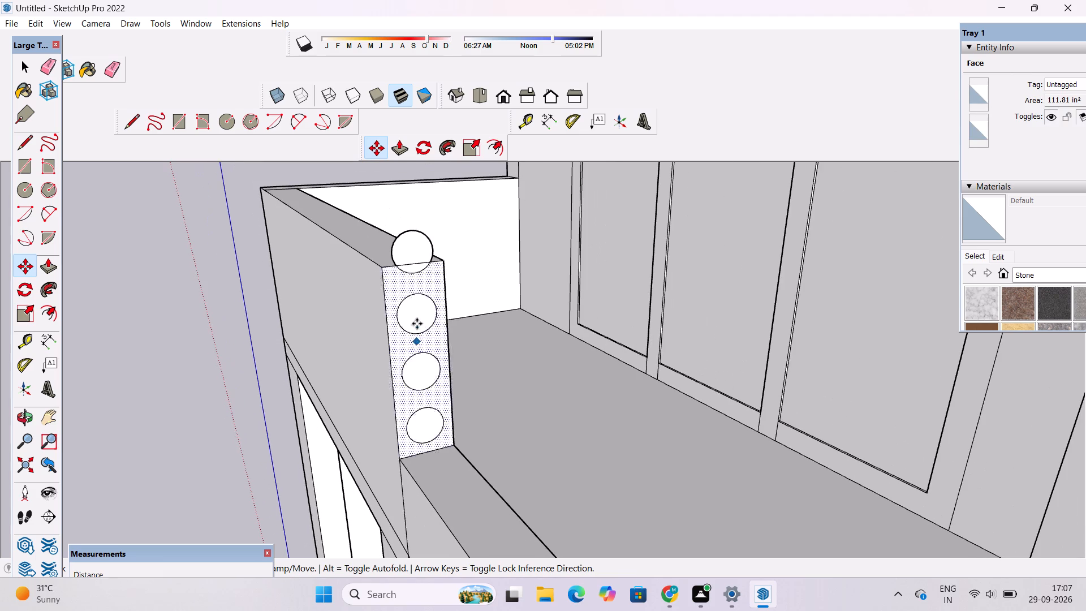
Erase the topmost circle copy, which overhangs the parapet's top edge, including its remaining arc on the end face.
scroll(426, 260, "up", 1)
key("space")
scroll(426, 247, "up", 4)
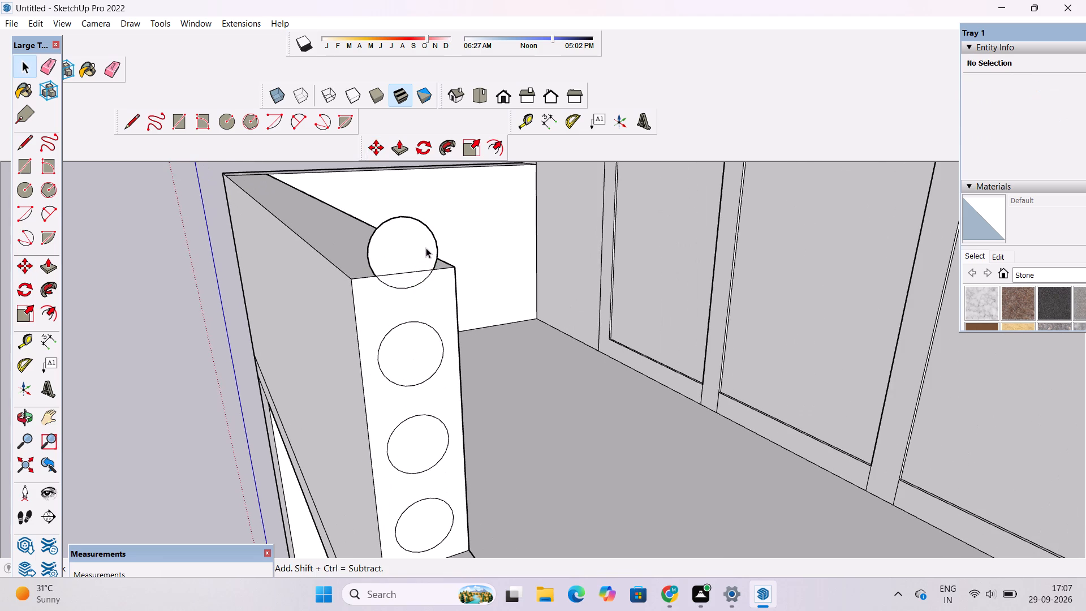
scroll(426, 252, "up", 1)
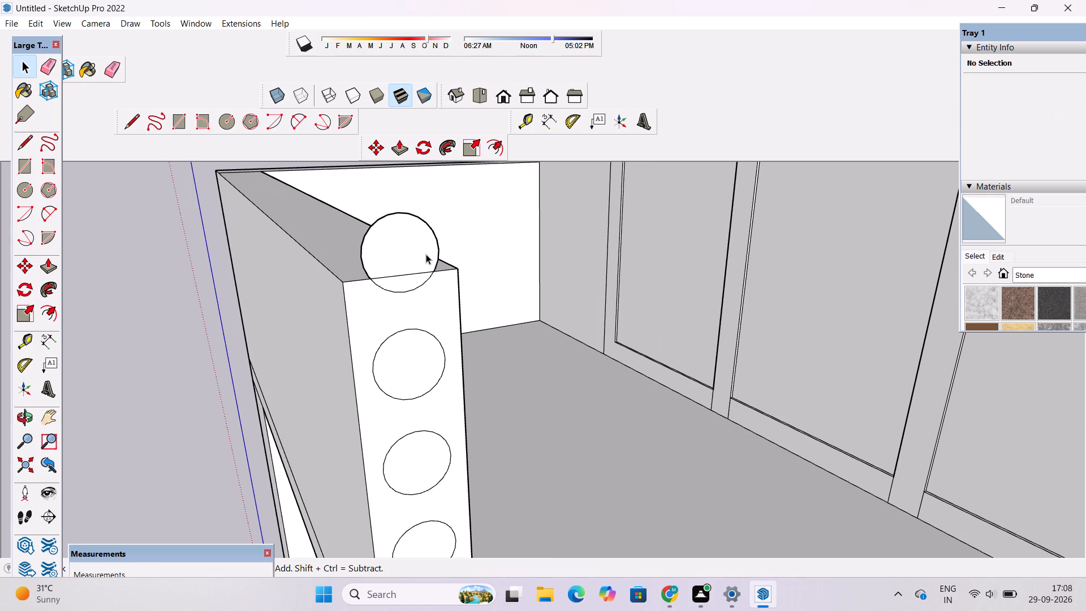
scroll(427, 257, "down", 5)
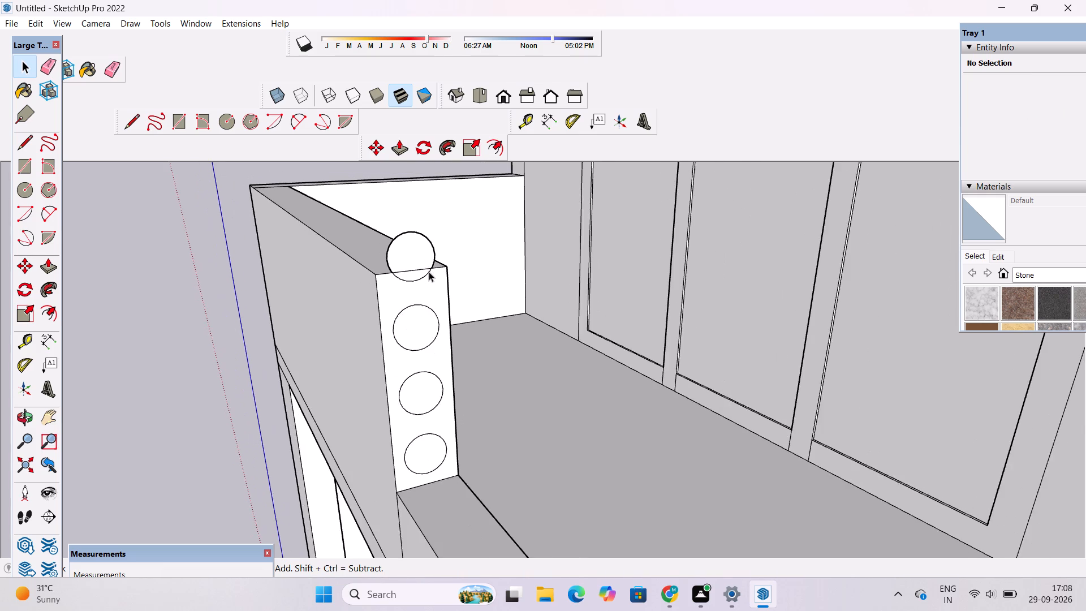
scroll(429, 272, "up", 4)
key("e")
scroll(428, 271, "up", 4)
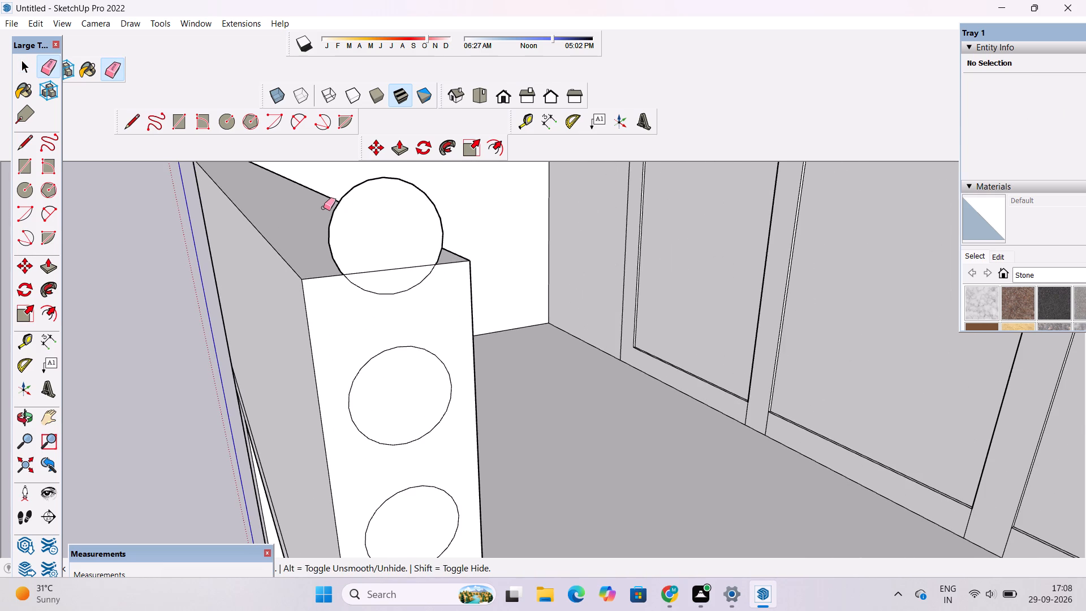
left_click_drag(324, 208, 335, 230)
scroll(402, 300, "up", 4)
left_click_drag(410, 276, 411, 286)
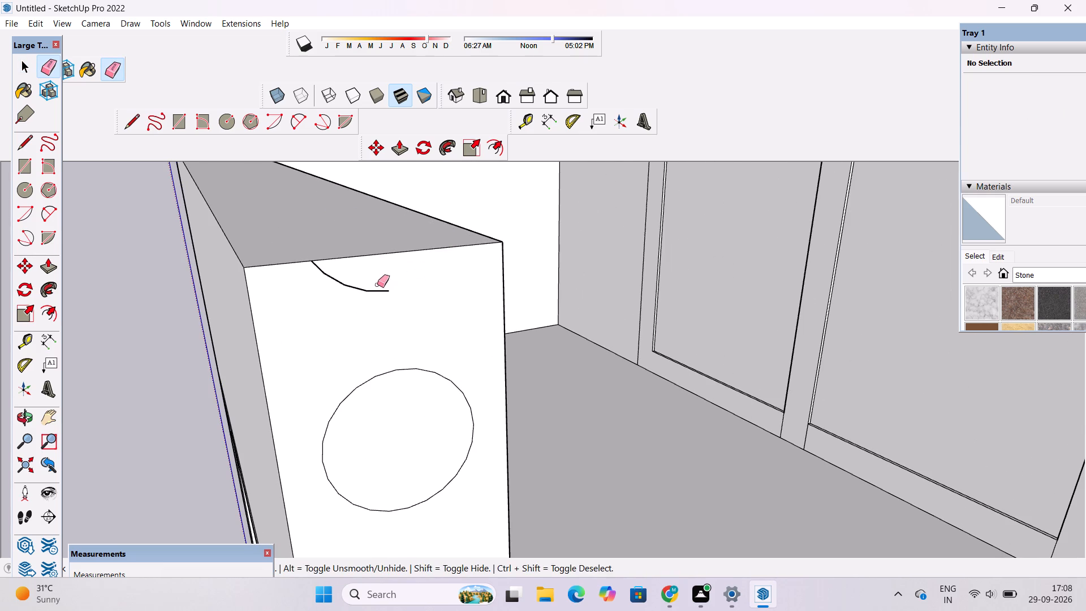
left_click_drag(376, 284, 366, 300)
key("space")
Set the upper circle on the parapet end face to 60 segments.
scroll(347, 282, "down", 6)
scroll(378, 330, "up", 4)
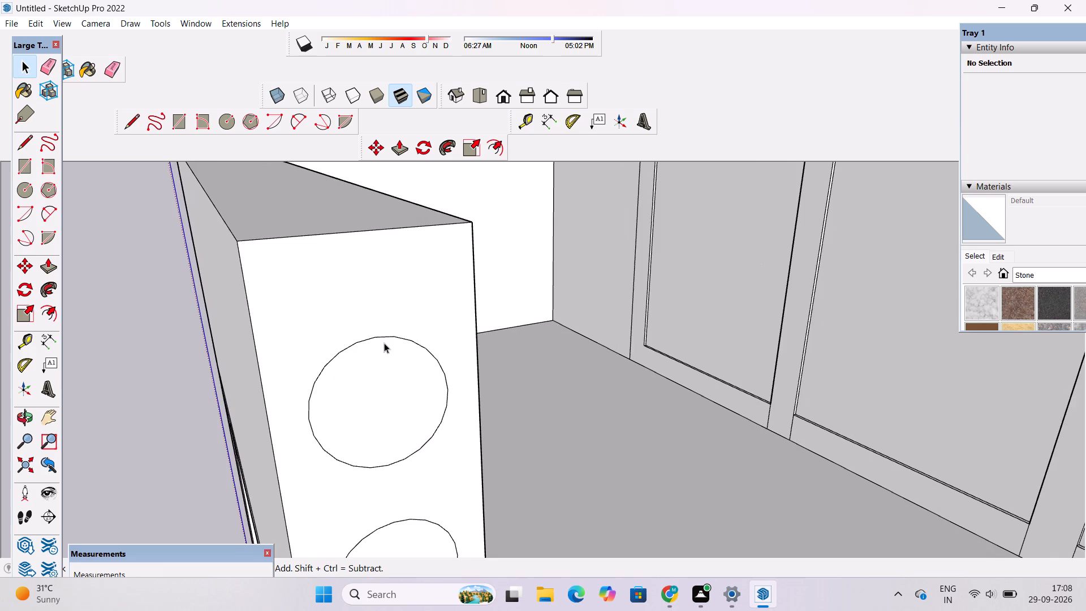
scroll(384, 343, "up", 2)
left_click(383, 335)
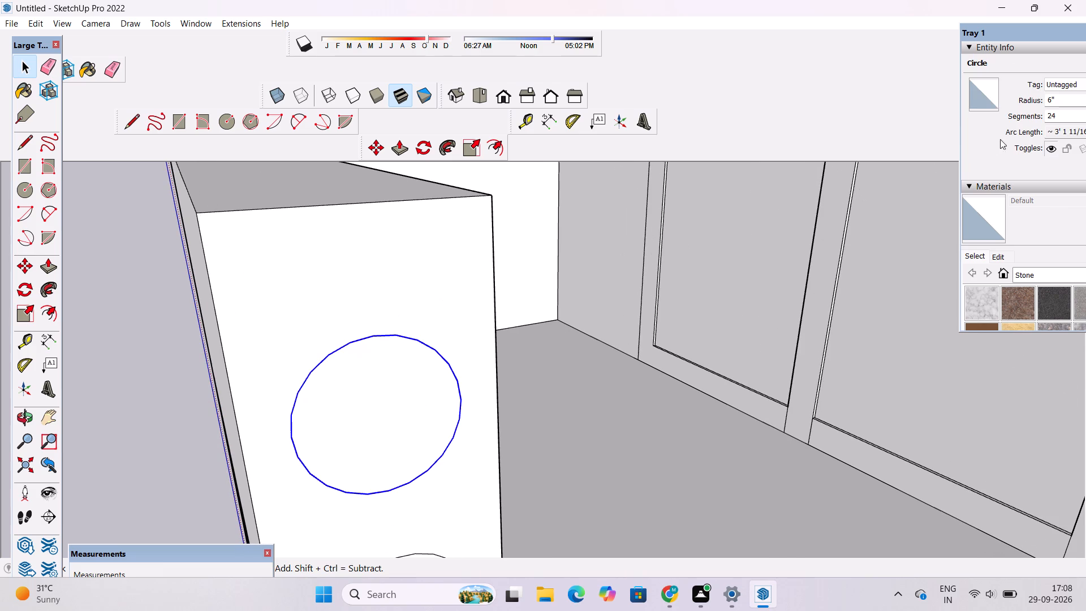
left_click(1061, 115)
key("BackSpace")
key("BackSpace")
key("BackSpace")
key("BackSpace")
key("BackSpace")
key("BackSpace")
key("BackSpace")
key("BackSpace")
key("BackSpace")
key("BackSpace")
type("60")
key("Return")
Set the middle circle on the parapet end face to 60 segments.
scroll(624, 195, "down", 5)
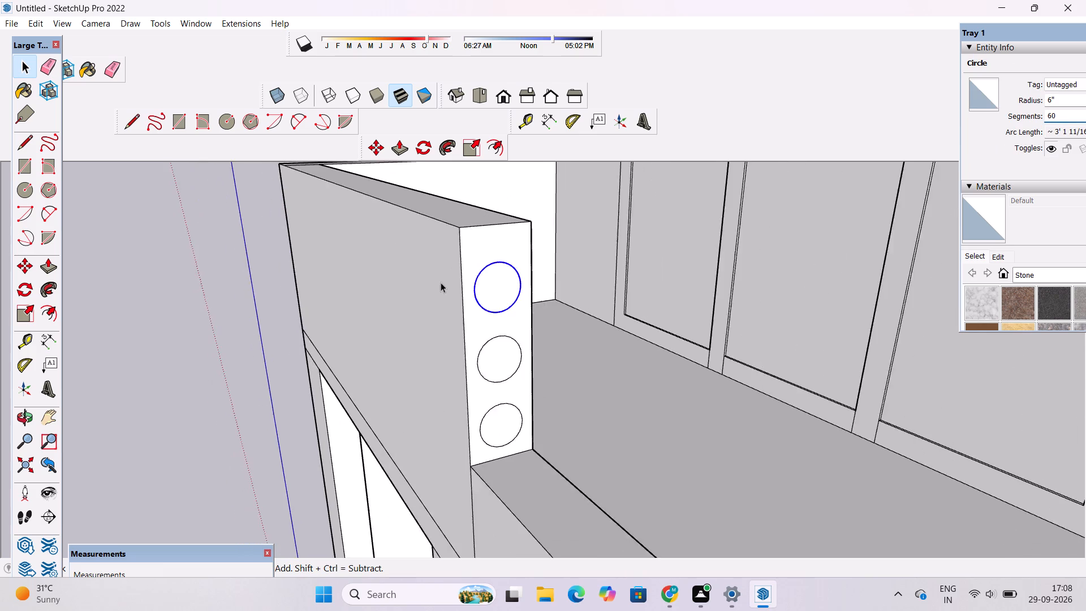
scroll(441, 282, "down", 4)
scroll(486, 320, "up", 16)
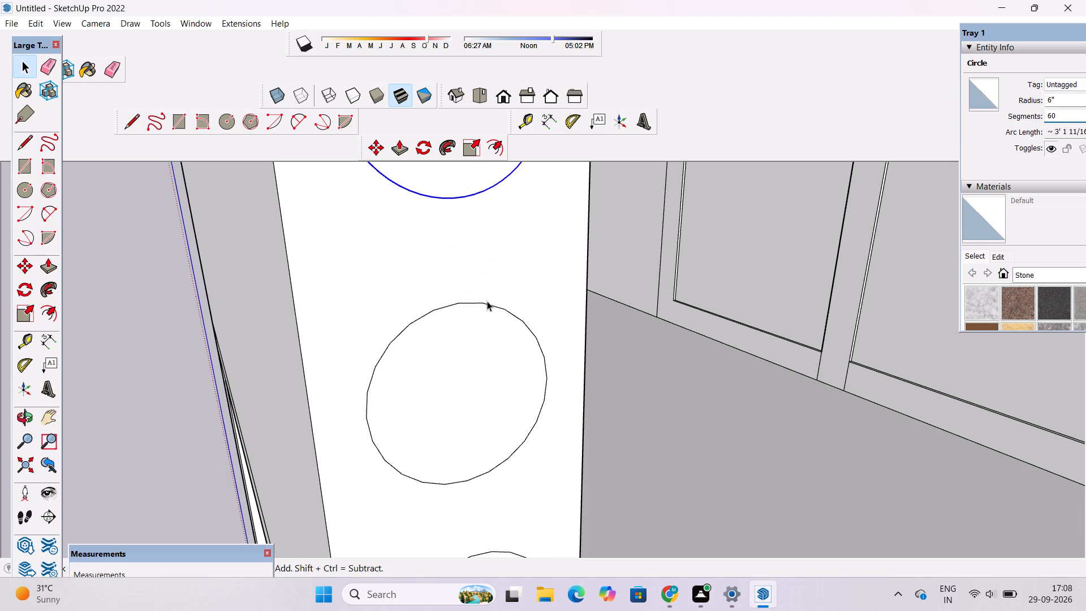
left_click(482, 304)
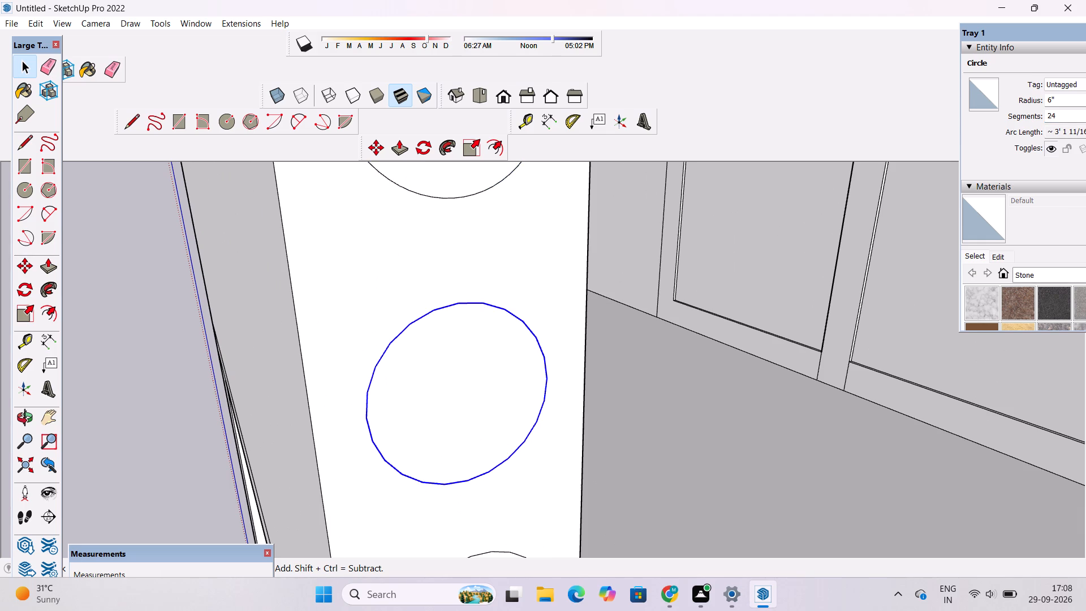
left_click(1063, 119)
key("BackSpace")
key("BackSpace")
key("BackSpace")
key("BackSpace")
key("BackSpace")
key("BackSpace")
key("BackSpace")
key("BackSpace")
key("BackSpace")
type("60")
key("Return")
Set the bottom circle on the parapet end face to 60 segments and clear the selection.
scroll(433, 333, "down", 11)
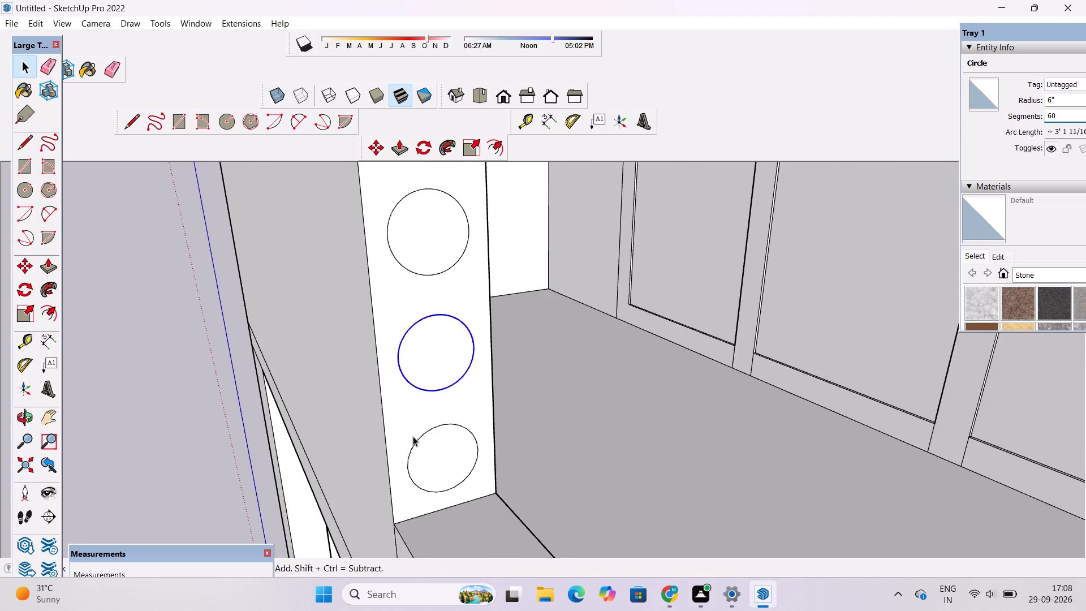
scroll(413, 436, "up", 16)
left_click(417, 415)
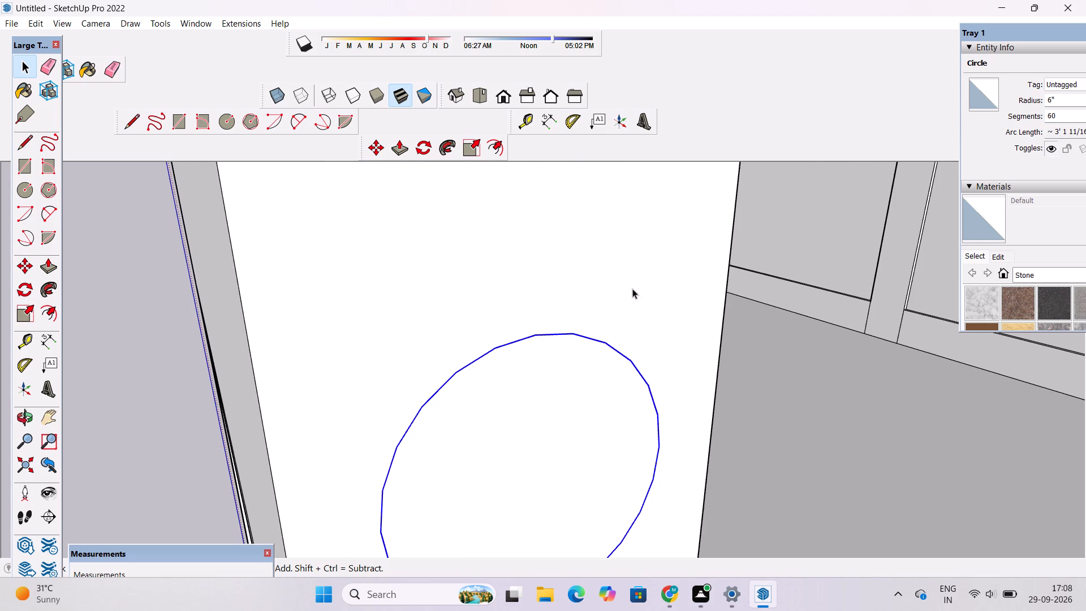
left_click(1068, 117)
key("BackSpace")
key("BackSpace")
type("60")
key("Return")
scroll(561, 177, "down", 11)
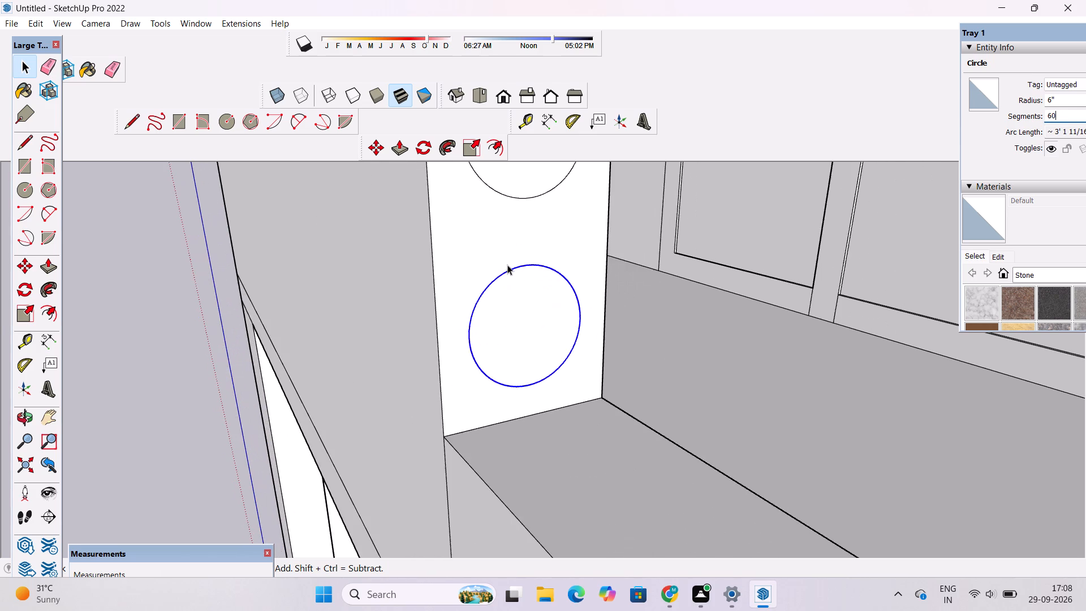
key("o")
scroll(493, 312, "down", 6)
key("space")
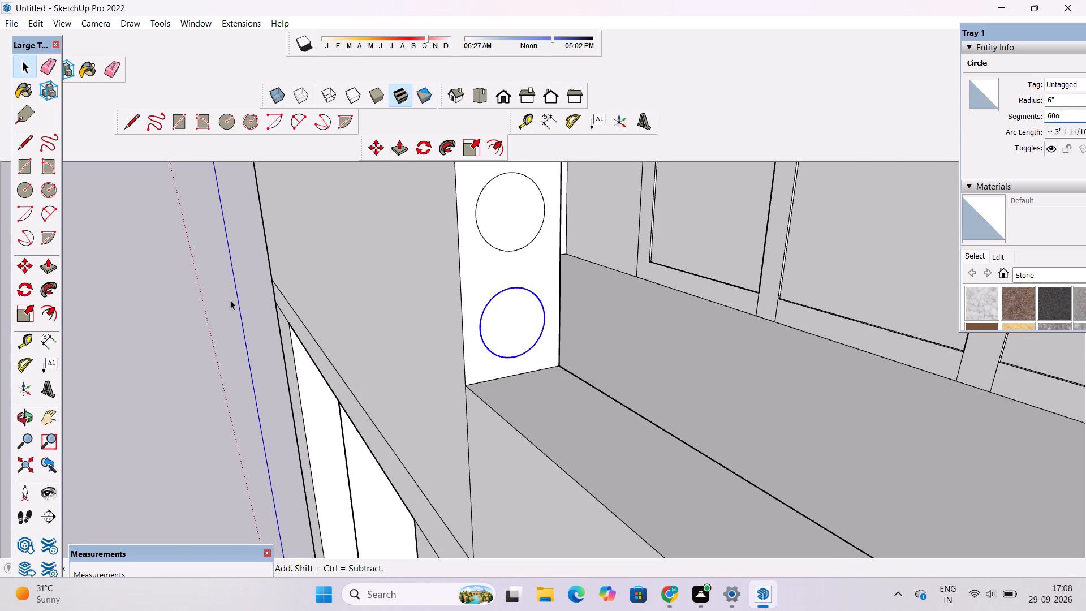
left_click(220, 295)
Examine the parapet's circles and the adjoining balcony opening from the facade front and the end-face side.
key("o")
scroll(521, 315, "down", 5)
left_click_drag(494, 358, 569, 348)
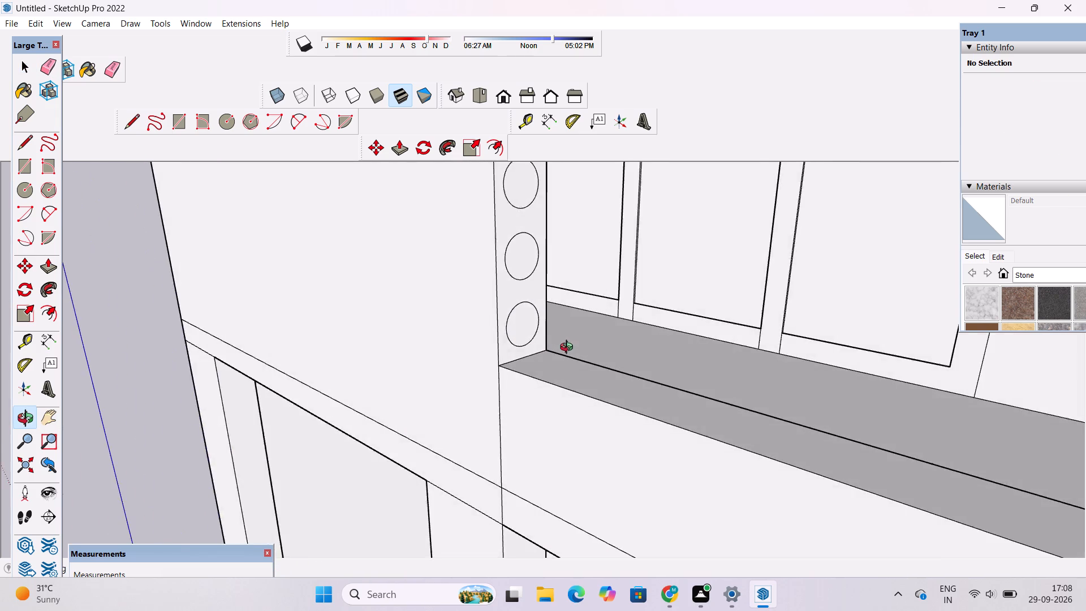
scroll(545, 340, "down", 4)
left_click_drag(544, 306, 441, 352, "shift")
scroll(436, 352, "down", 5)
left_click_drag(436, 352, 584, 296)
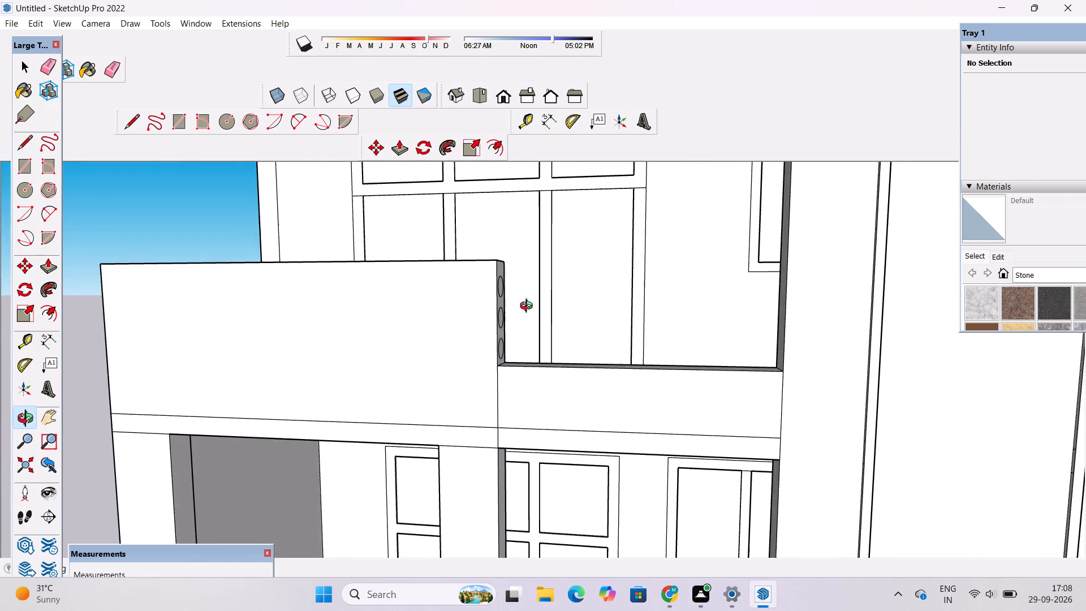
scroll(529, 307, "up", 9)
scroll(482, 326, "down", 5)
left_click_drag(482, 326, 542, 349)
scroll(530, 333, "down", 3)
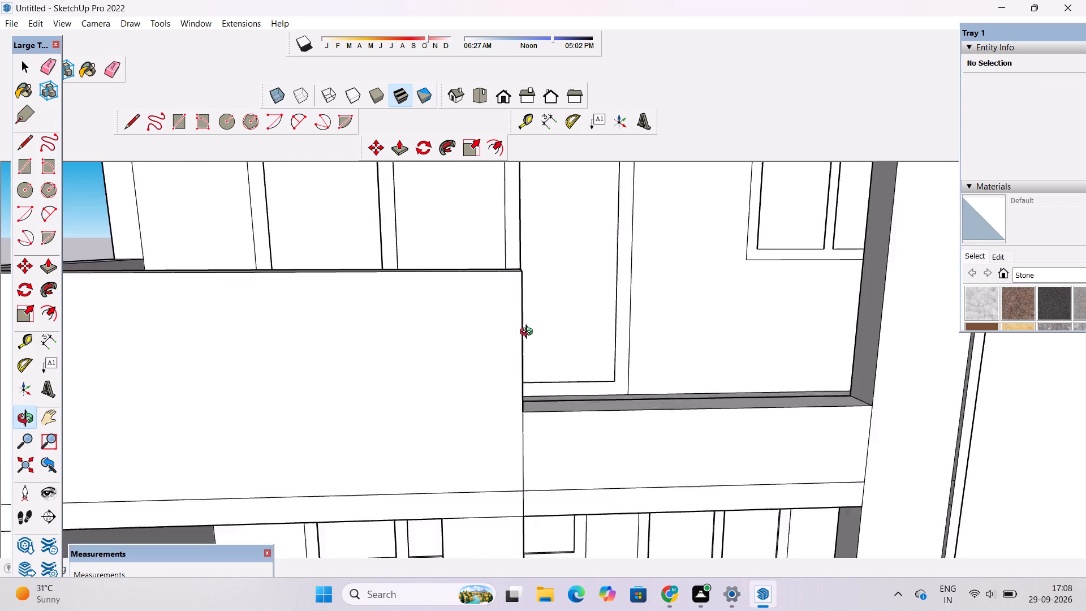
scroll(529, 333, "down", 7)
scroll(532, 332, "up", 5)
left_click_drag(511, 357, 348, 376)
scroll(480, 343, "up", 5)
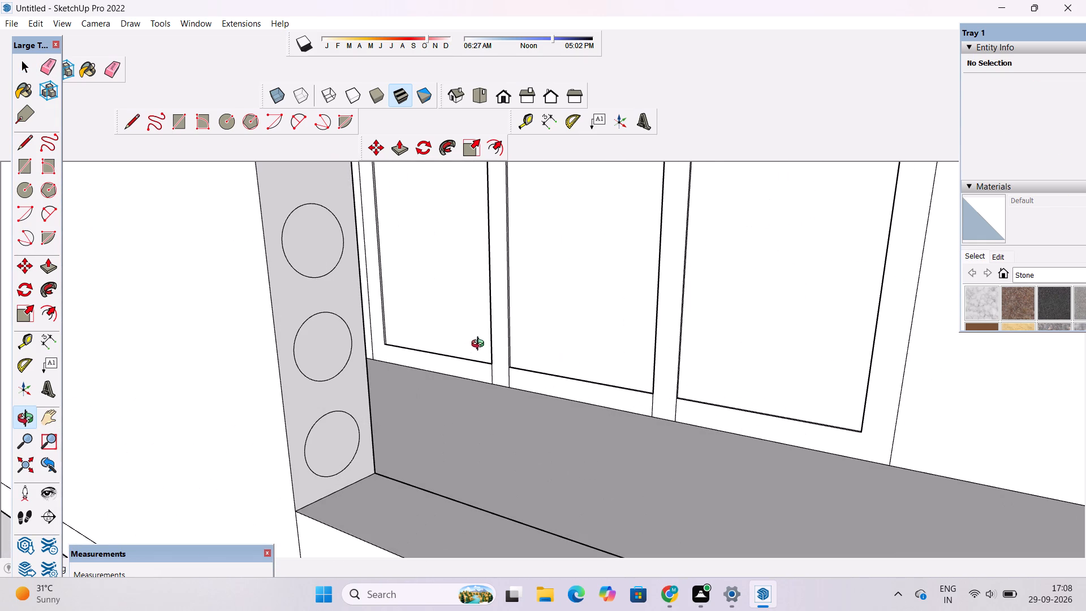
left_click_drag(430, 375, 350, 384)
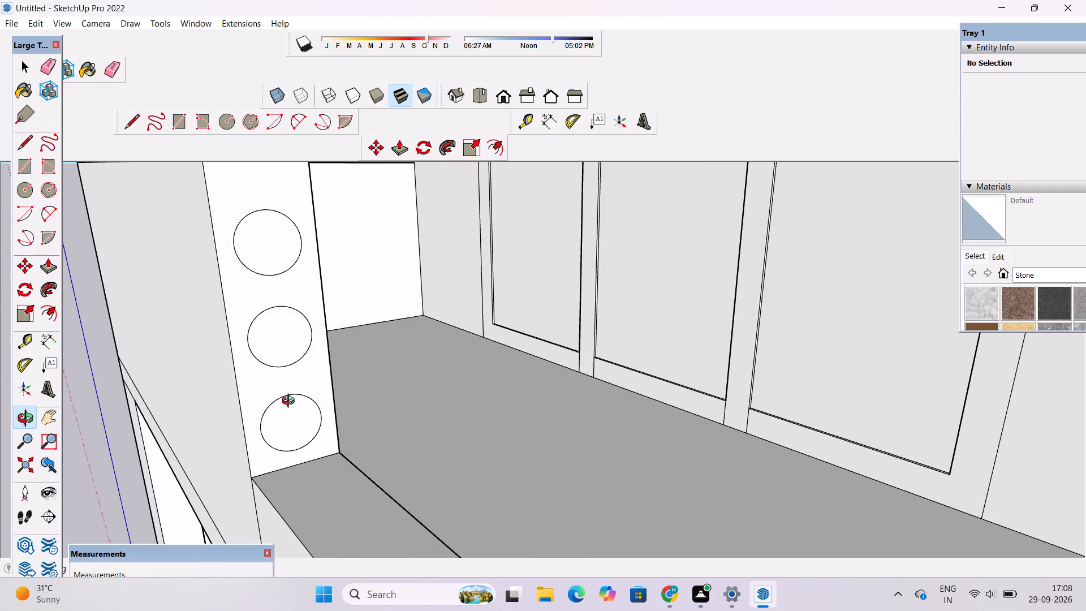
Offset each of the three circles on the parapet end face inward by about 2 1/2 inches.
left_click_drag(280, 420, 304, 388, "shift")
key("space")
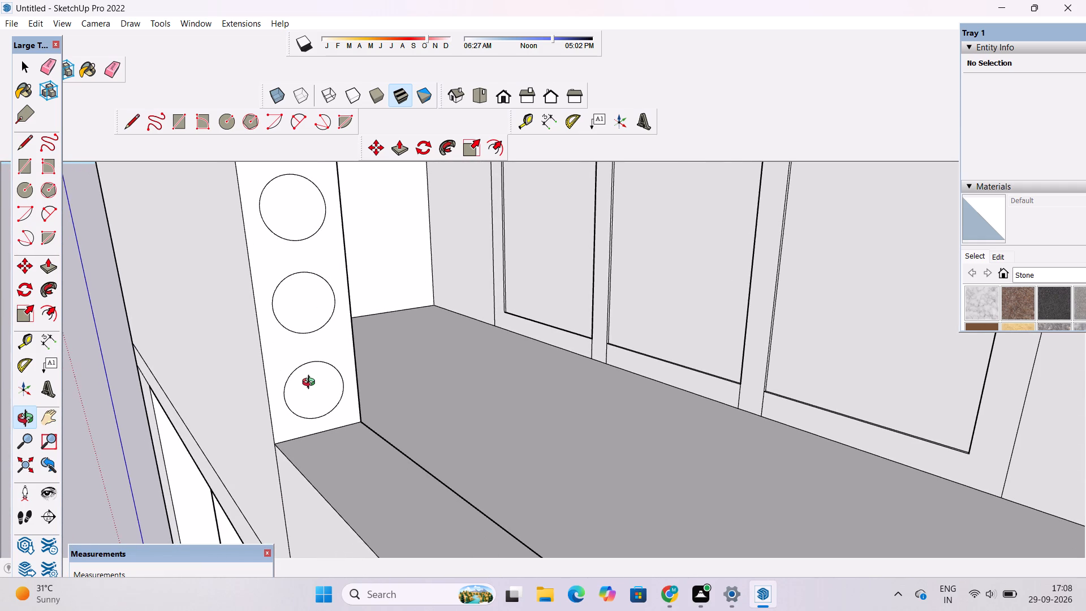
type("of")
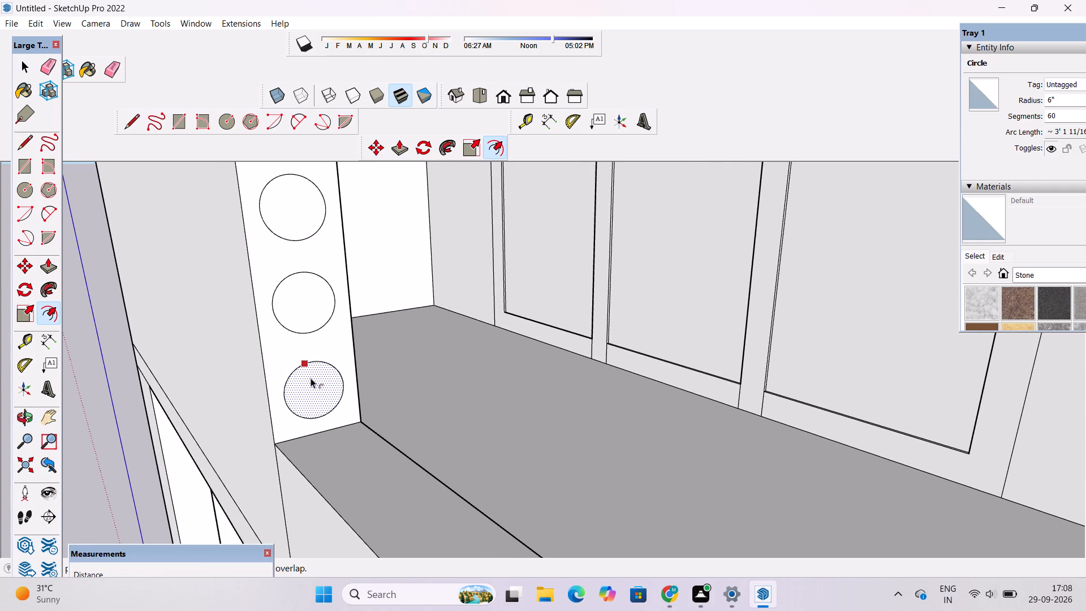
left_click(311, 378)
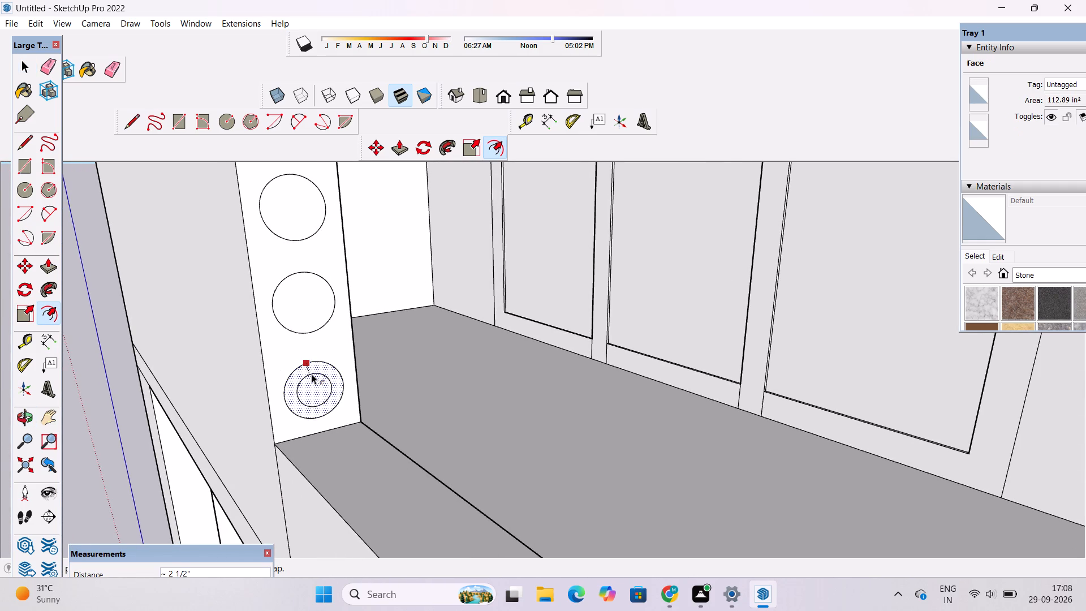
left_click(312, 374)
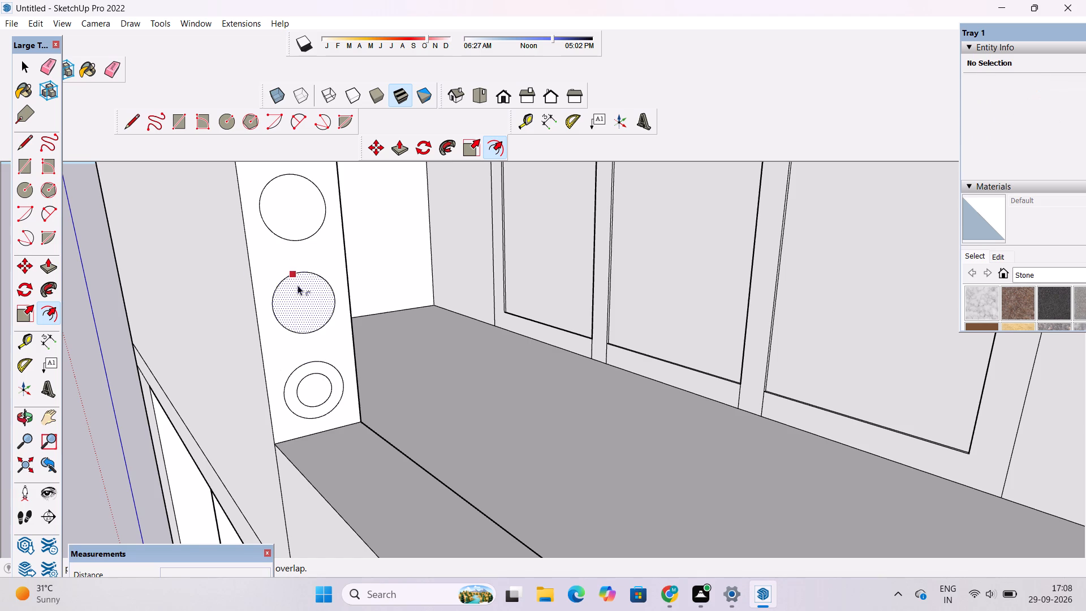
left_click(298, 273)
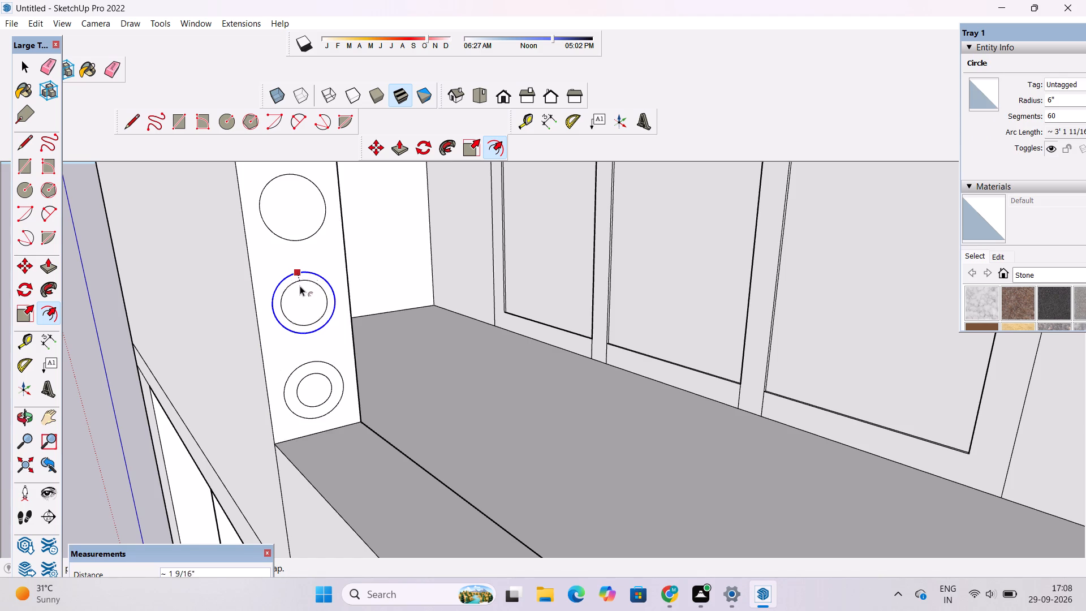
left_click(300, 287)
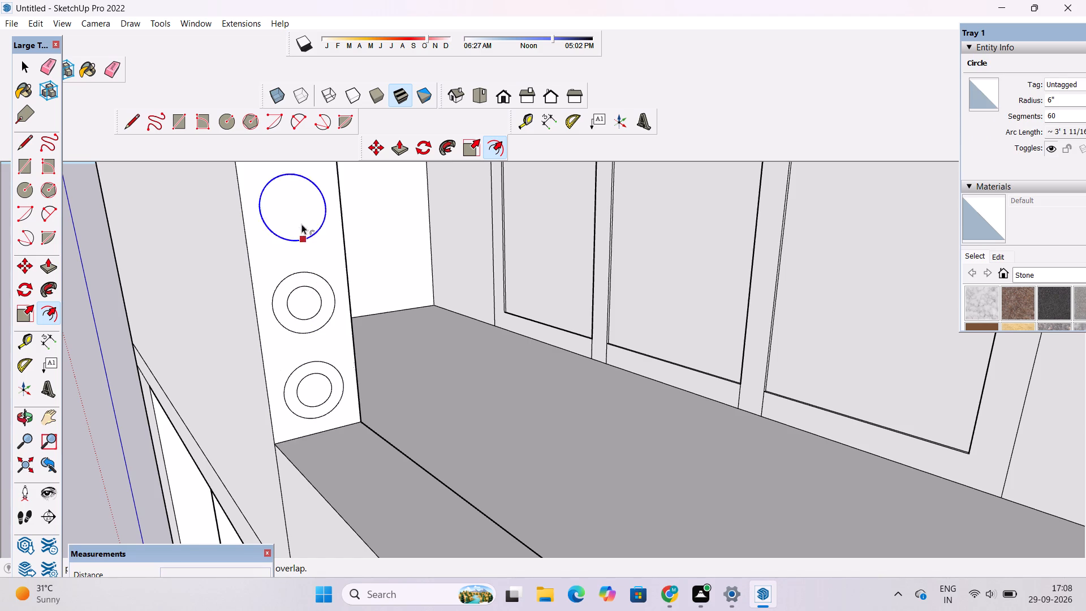
left_click(290, 175)
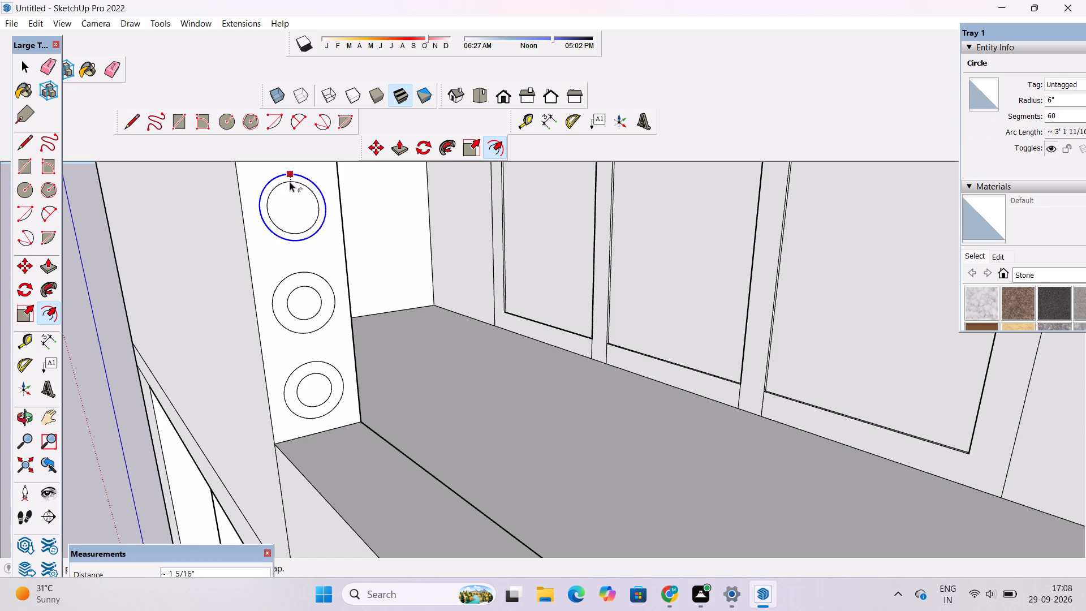
left_click(292, 188)
key("space")
Erase the three outer circles on the parapet end face, keeping the smaller inner ones.
key("e")
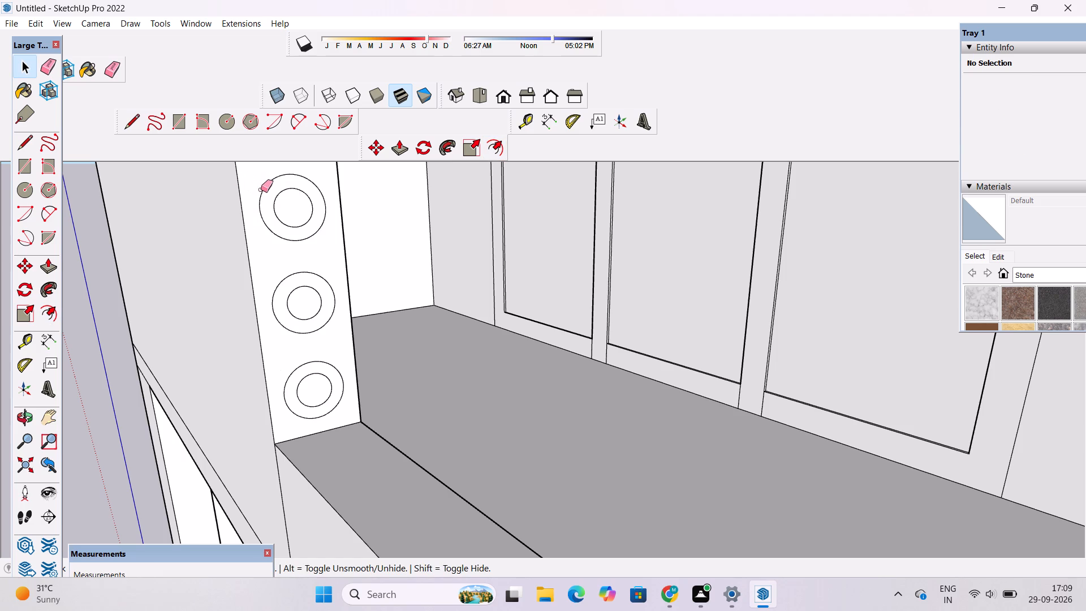
left_click(262, 187)
left_click_drag(262, 186, 269, 194)
left_click_drag(266, 187, 268, 195)
scroll(304, 294, "down", 5)
scroll(299, 281, "up", 4)
left_click_drag(303, 280, 308, 289)
left_click_drag(334, 357, 337, 377)
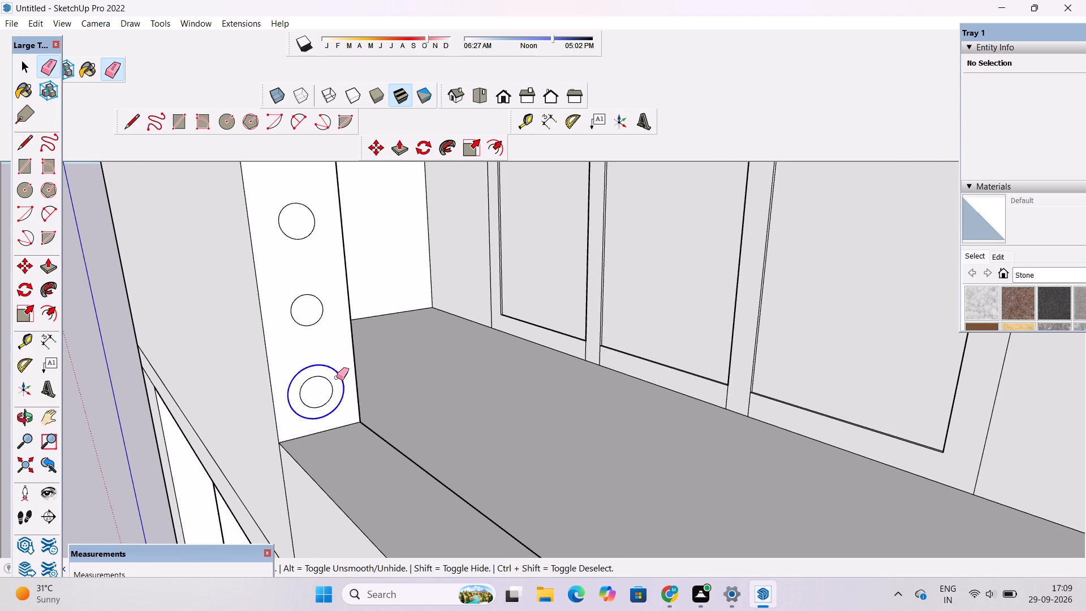
left_click_drag(337, 377, 337, 378)
scroll(341, 375, "down", 8)
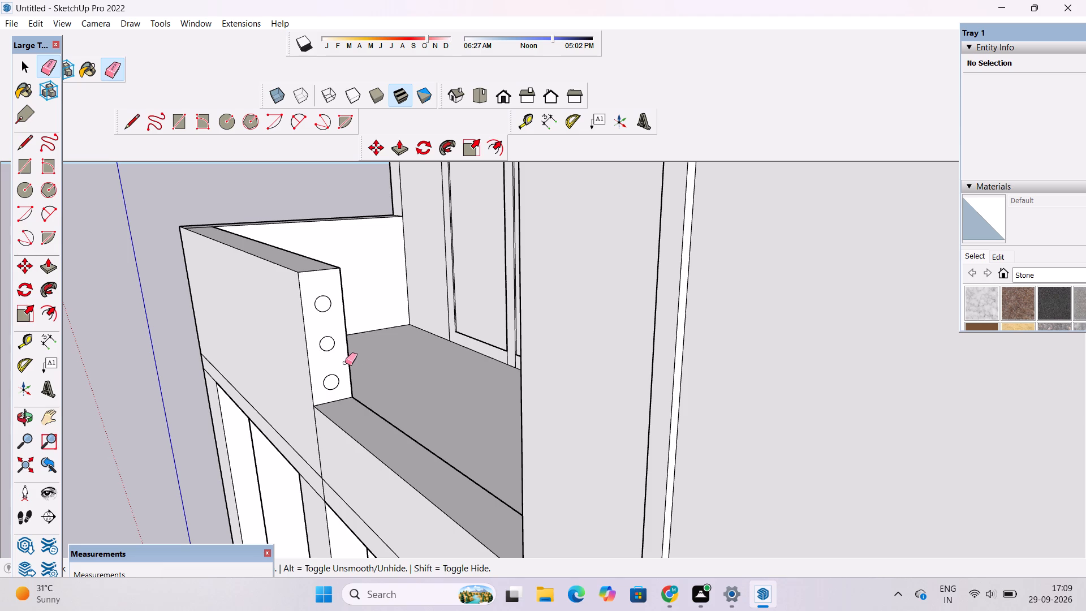
key("space")
Draw a 13-foot line from the bottom circle's centre across the balcony opening to the opposite wall's side face.
key("l")
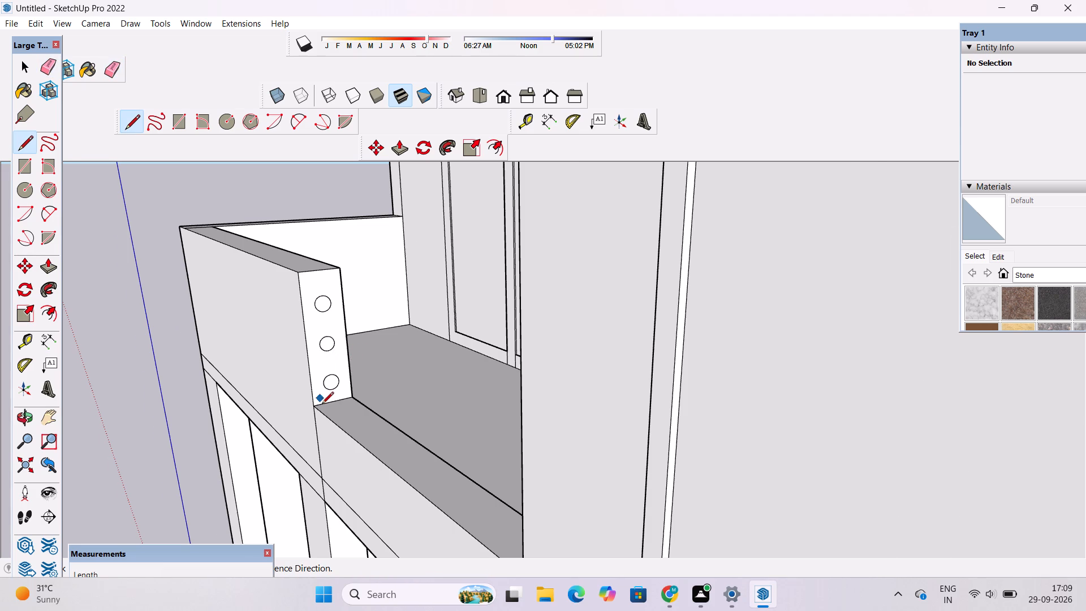
scroll(322, 405, "up", 8)
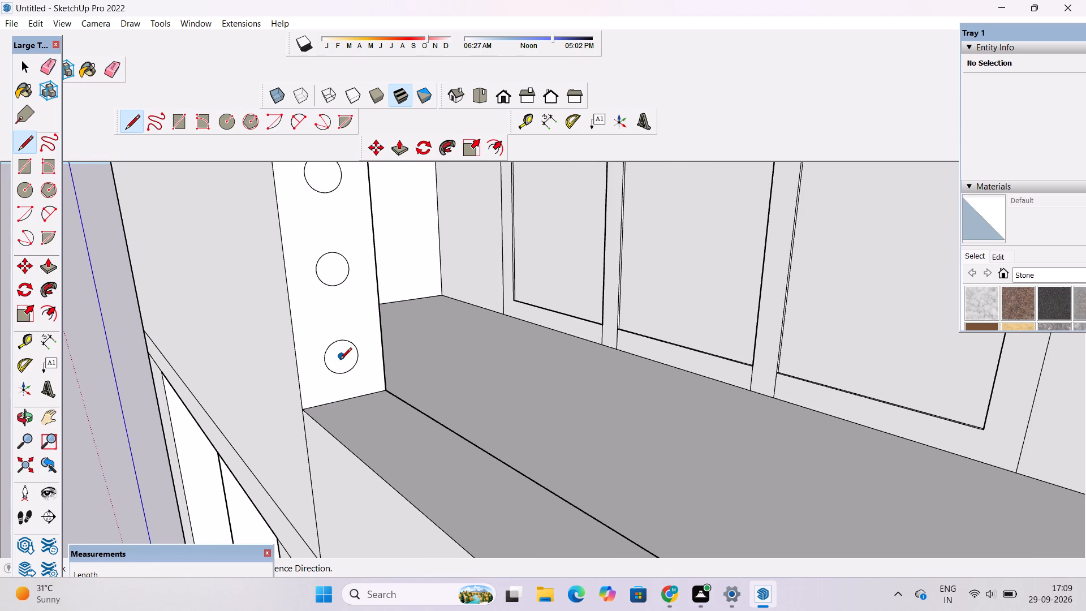
left_click(340, 360)
scroll(492, 369, "down", 5)
scroll(510, 458, "down", 3)
key("o")
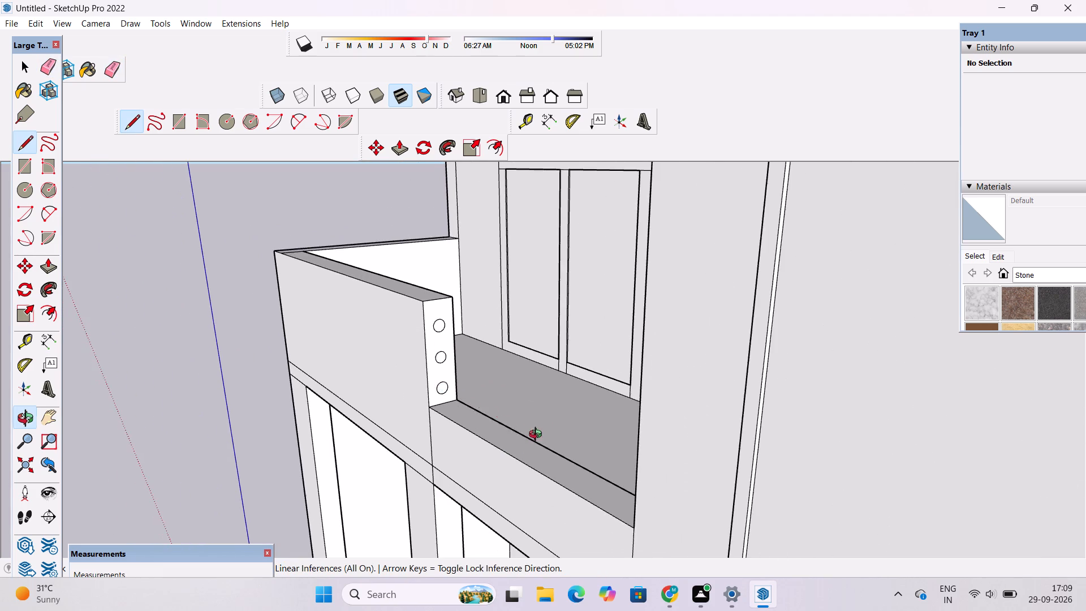
left_click_drag(521, 431, 822, 395)
key("l")
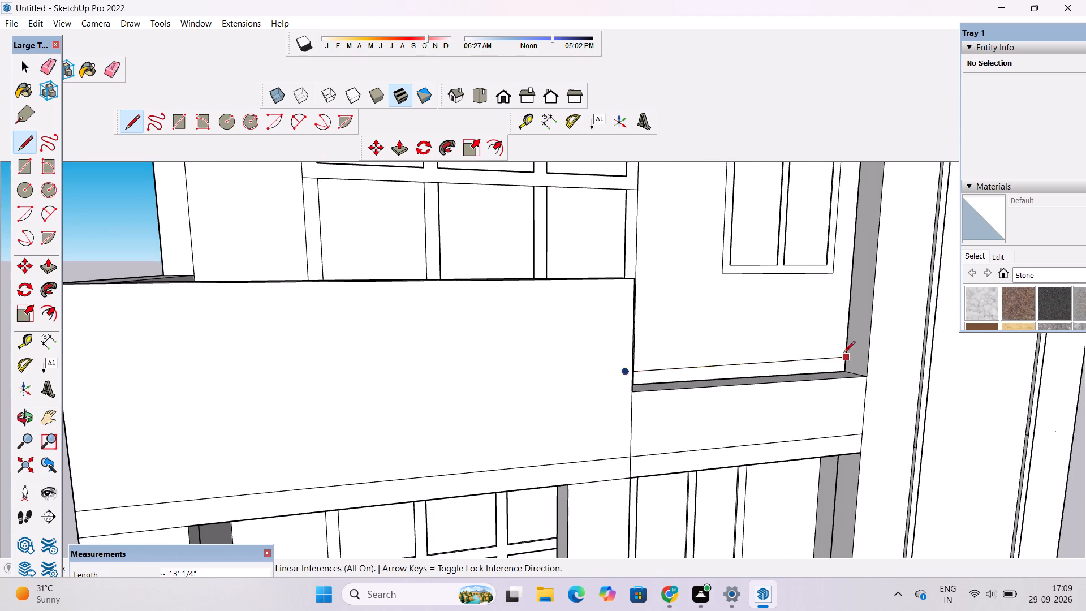
scroll(843, 354, "up", 3)
left_click(872, 355)
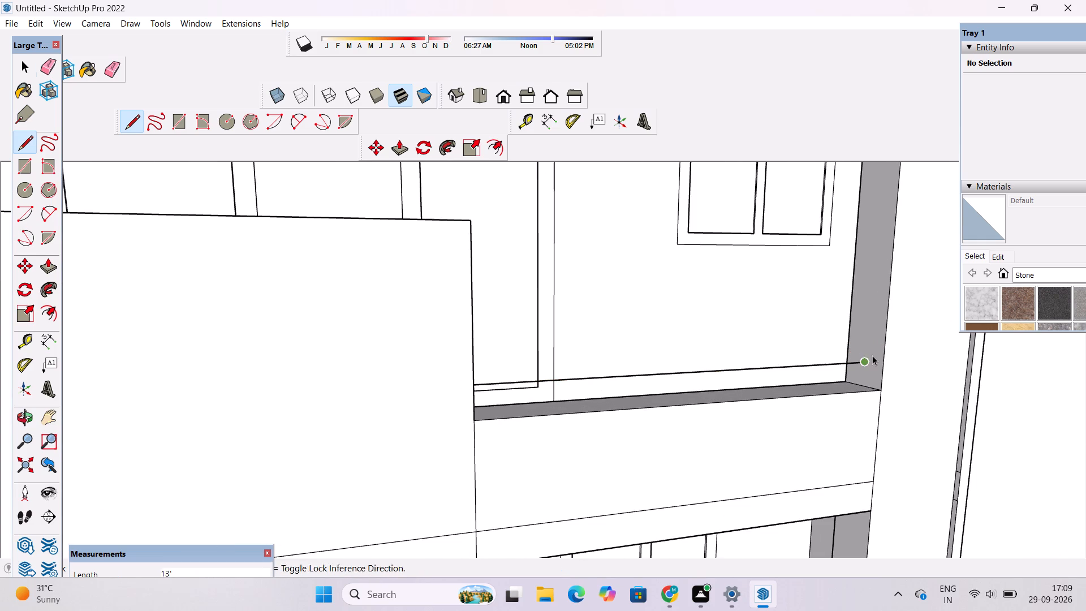
key("space")
Draw a line from the middle circle's centre across the balcony opening to the opposite wall's side face.
type("o")
scroll(869, 363, "down", 6)
left_click_drag(872, 365, 633, 390)
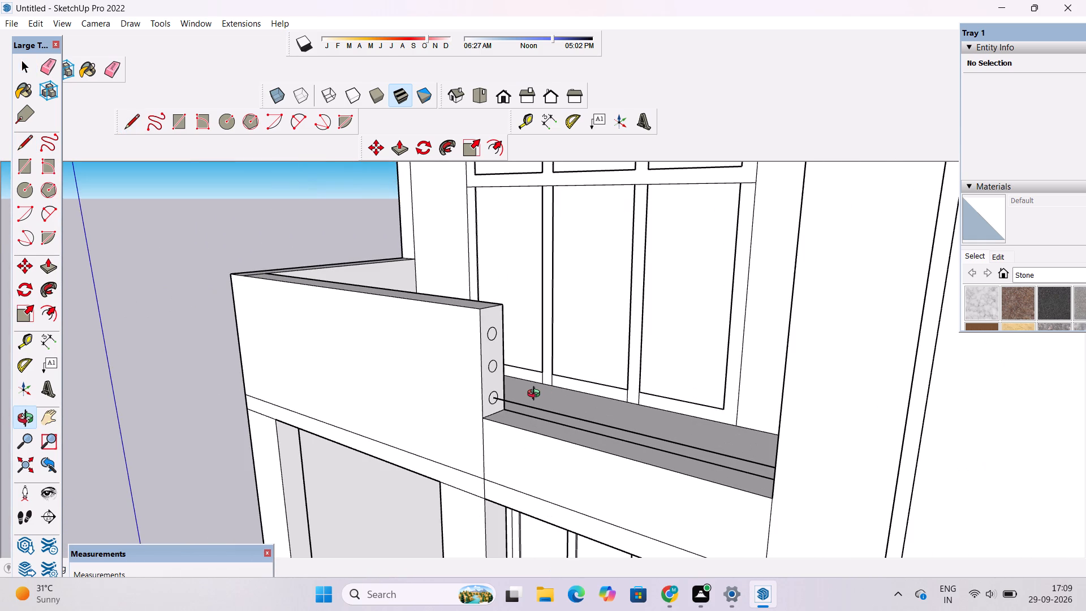
key("l")
scroll(522, 381, "up", 8)
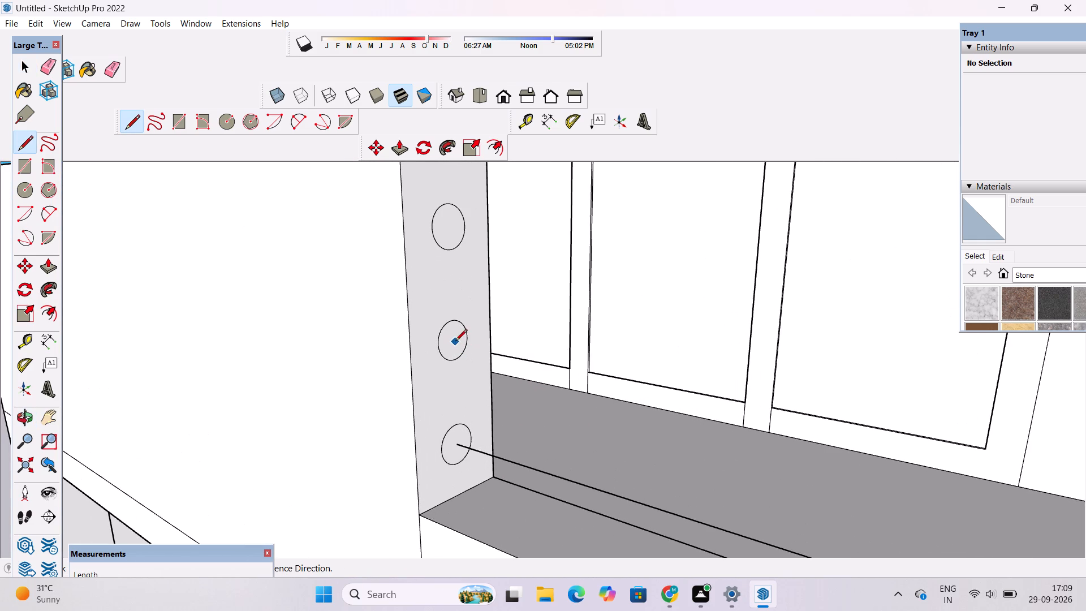
left_click(450, 342)
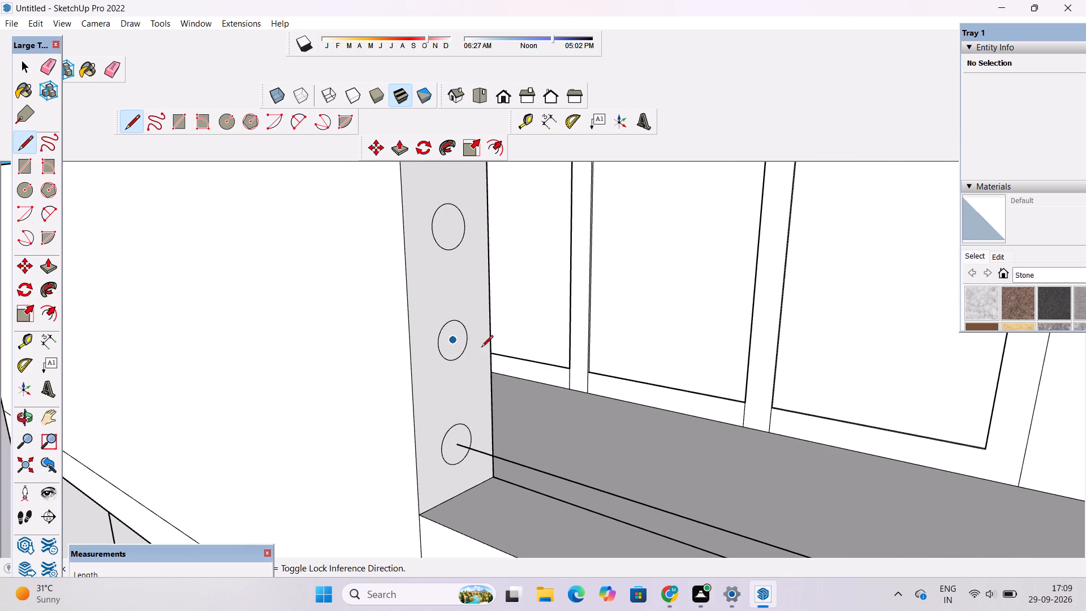
scroll(524, 358, "down", 5)
key("o")
left_click_drag(571, 377, 781, 363)
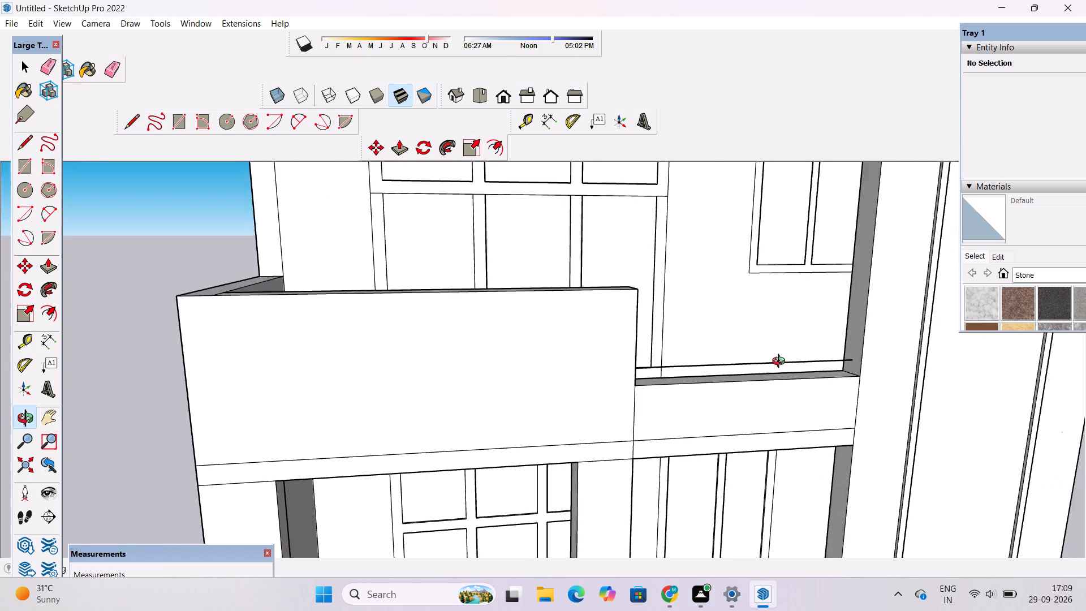
left_click_drag(781, 363, 819, 343)
key("l")
scroll(823, 338, "up", 5)
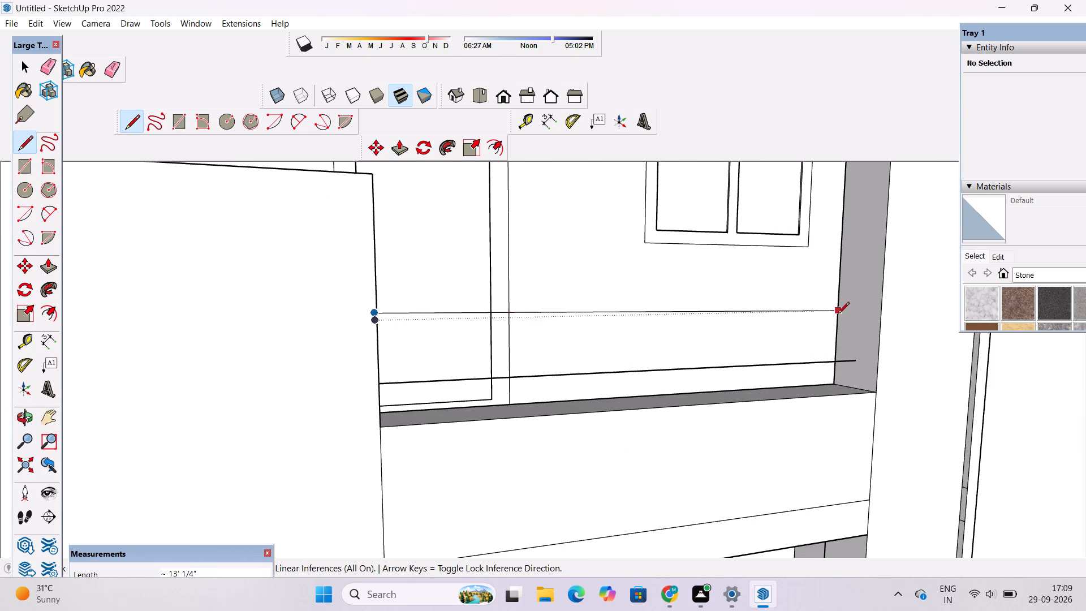
left_click(859, 305)
key("space")
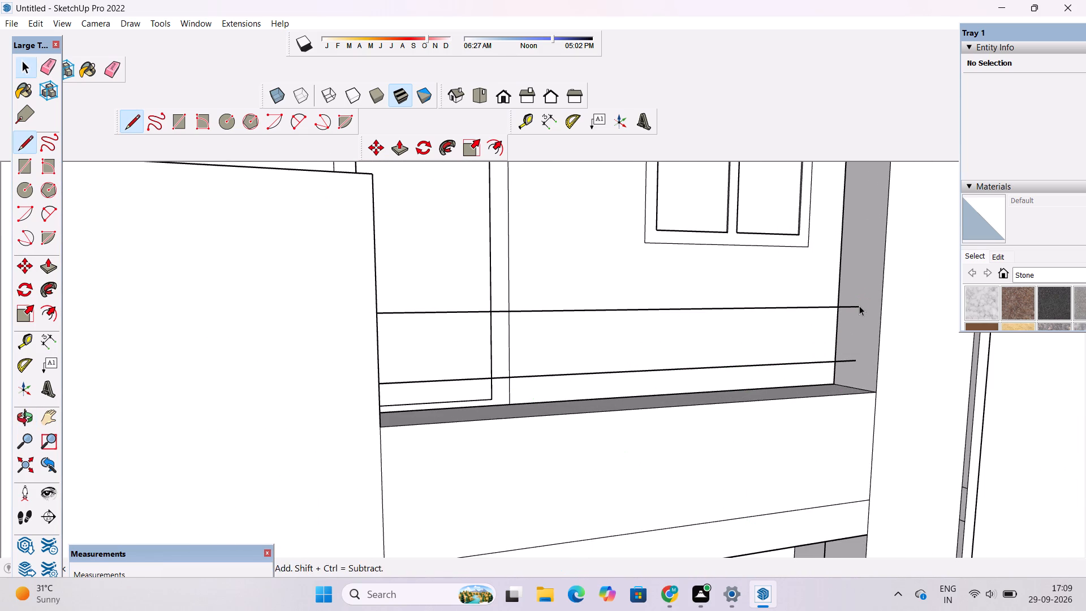
Draw a 13-foot line from the top circle's centre across the balcony opening to the opposite wall's side face.
type("o")
left_click_drag(886, 329, 636, 364)
left_click_drag(551, 341, 508, 427)
scroll(341, 386, "up", 4)
left_click_drag(341, 415, 414, 355, "shift")
scroll(501, 363, "down", 4, "shift")
left_click_drag(524, 343, 480, 383, "shift")
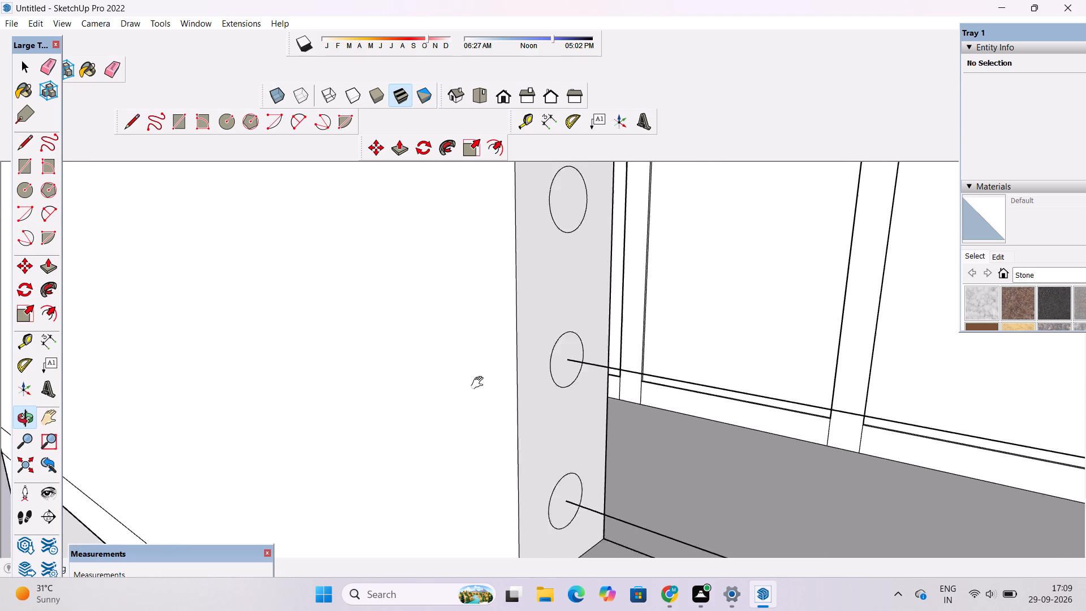
left_click_drag(480, 383, 363, 439, "shift")
scroll(361, 427, "down", 4)
left_click_drag(399, 373, 366, 416, "shift")
scroll(366, 417, "up", 1)
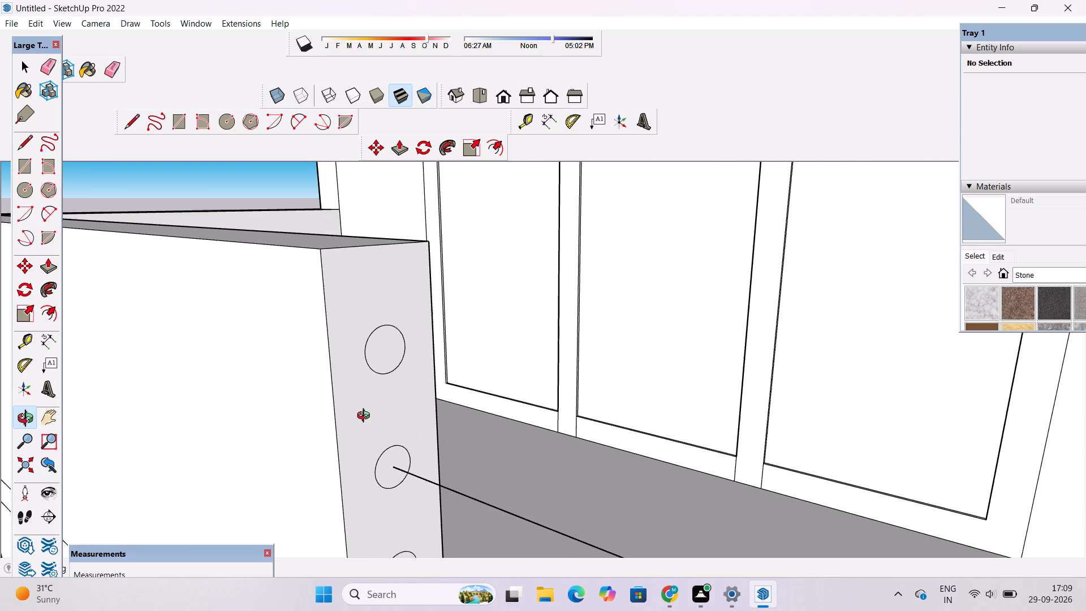
key("l")
scroll(382, 378, "up", 3)
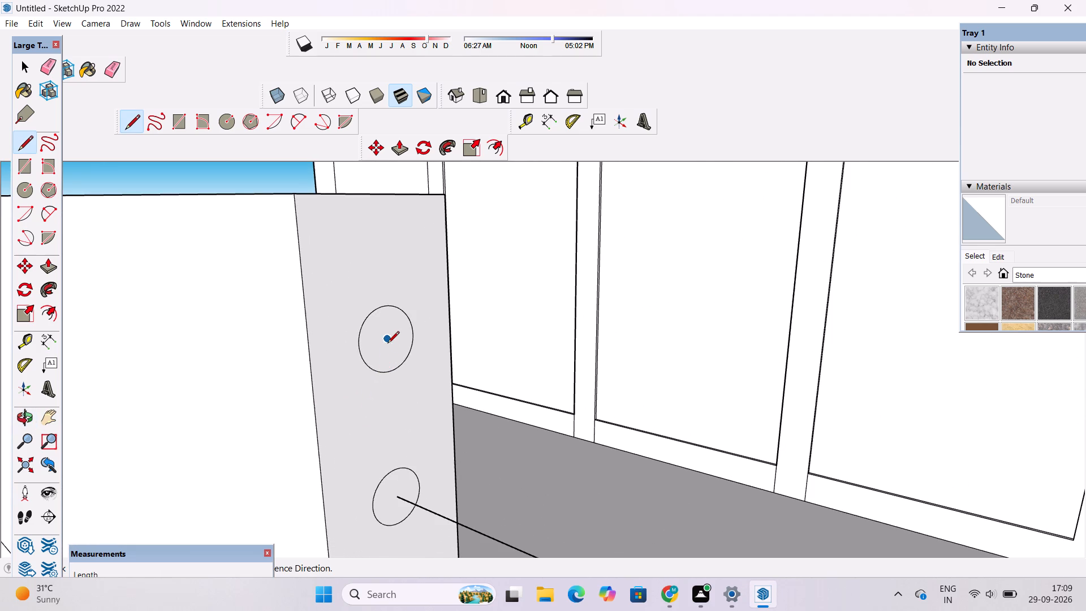
left_click(385, 343)
scroll(466, 360, "down", 3)
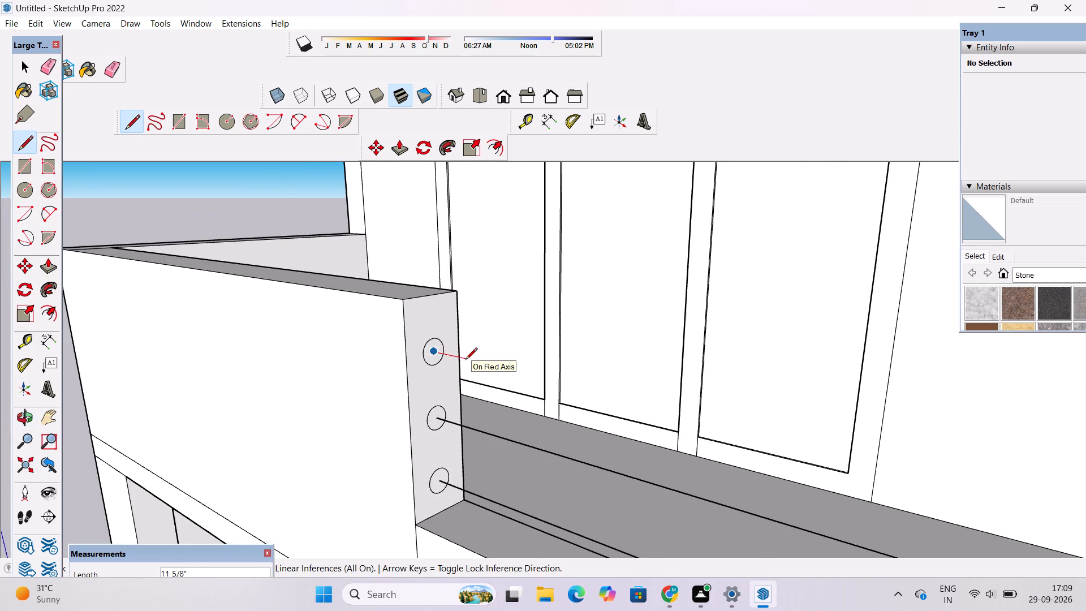
key("o")
left_click_drag(472, 363, 608, 353)
left_click_drag(608, 353, 347, 376)
scroll(345, 376, "down", 4)
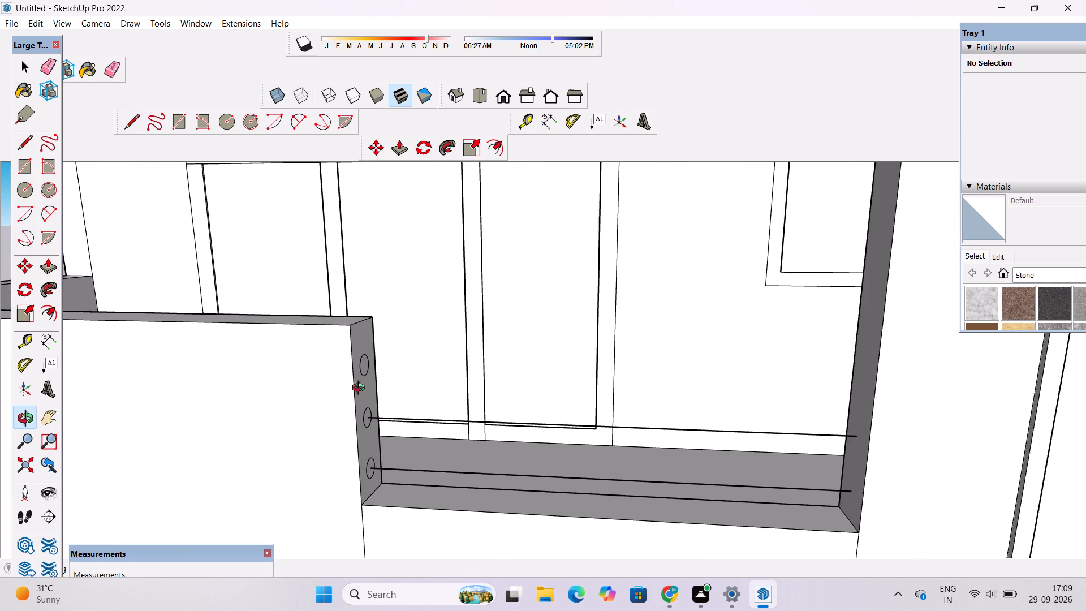
left_click_drag(382, 393, 466, 400)
key("l")
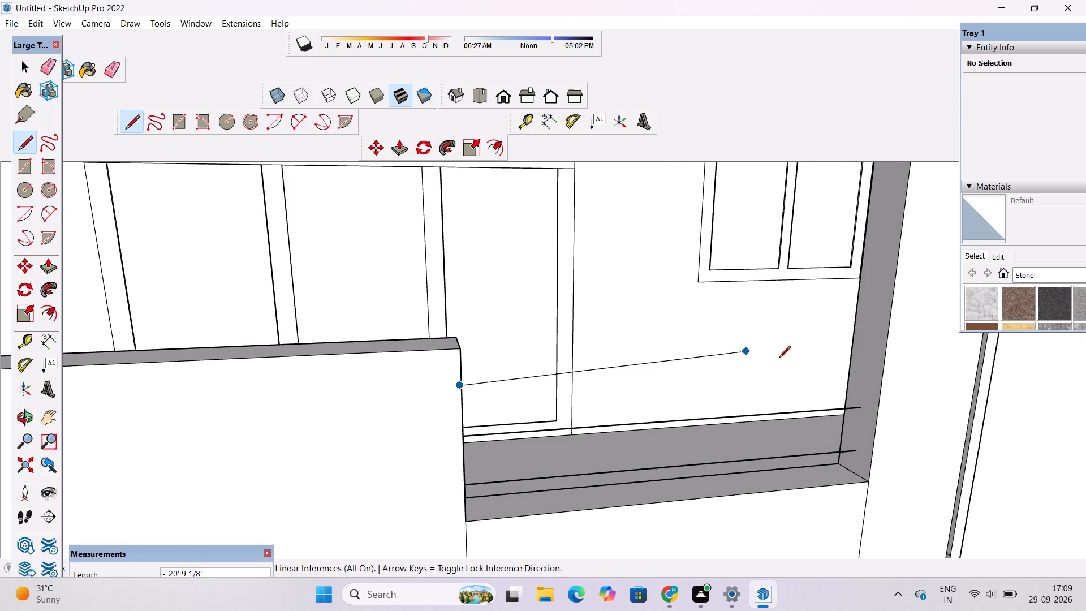
scroll(812, 364, "up", 3)
scroll(815, 364, "down", 4)
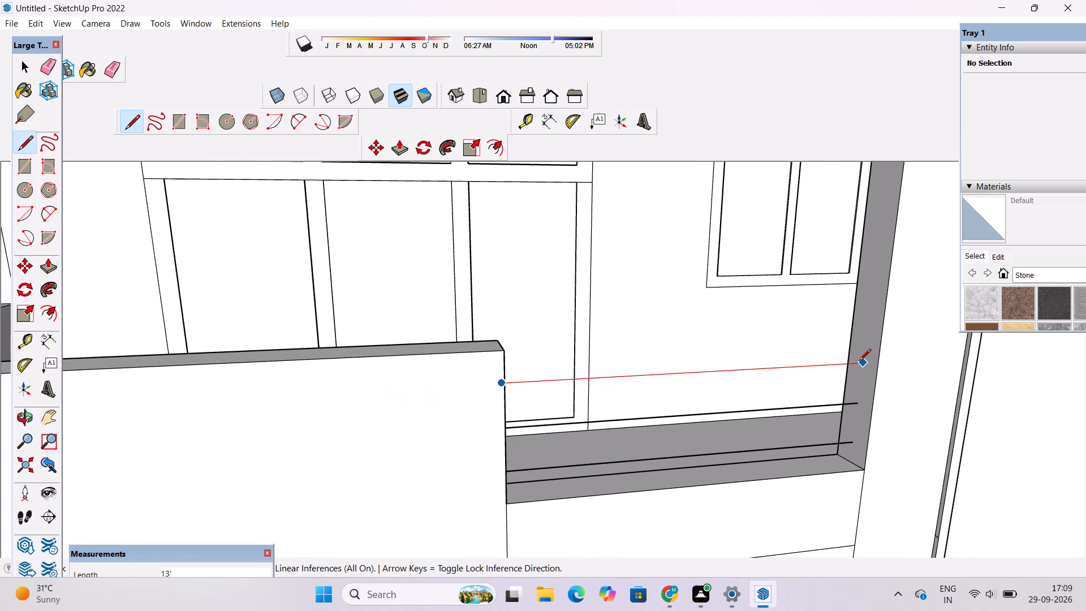
left_click(862, 362)
key("space")
Sweep the top circle along its centre line with Follow Me to form a round rail across the opening.
key("o")
scroll(857, 383, "down", 5)
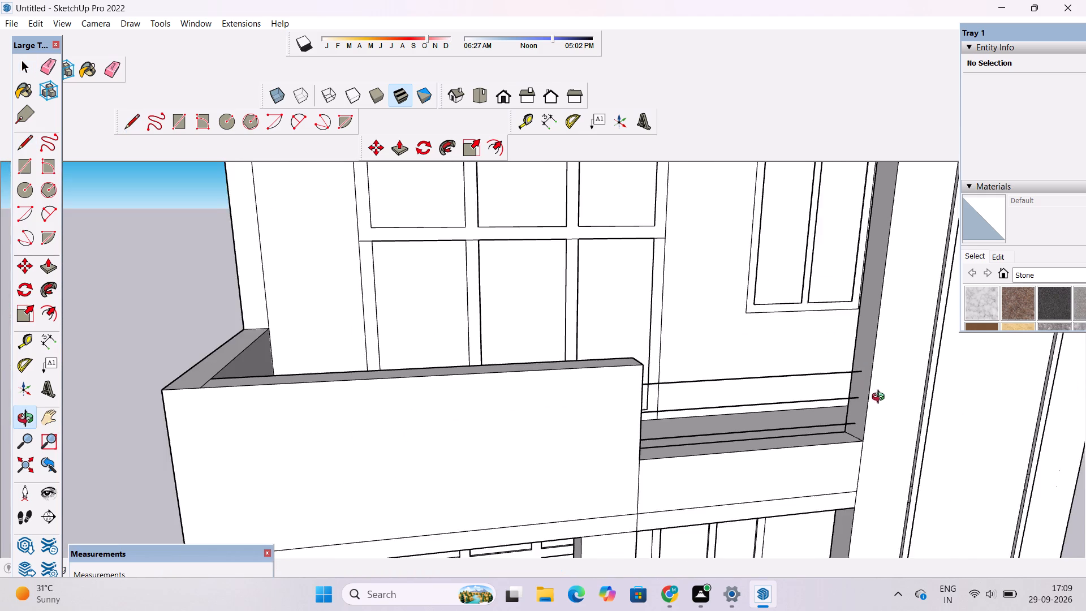
left_click_drag(880, 402, 632, 429)
scroll(477, 429, "up", 4)
left_click_drag(483, 426, 533, 417, "shift")
scroll(528, 401, "up", 8, "shift")
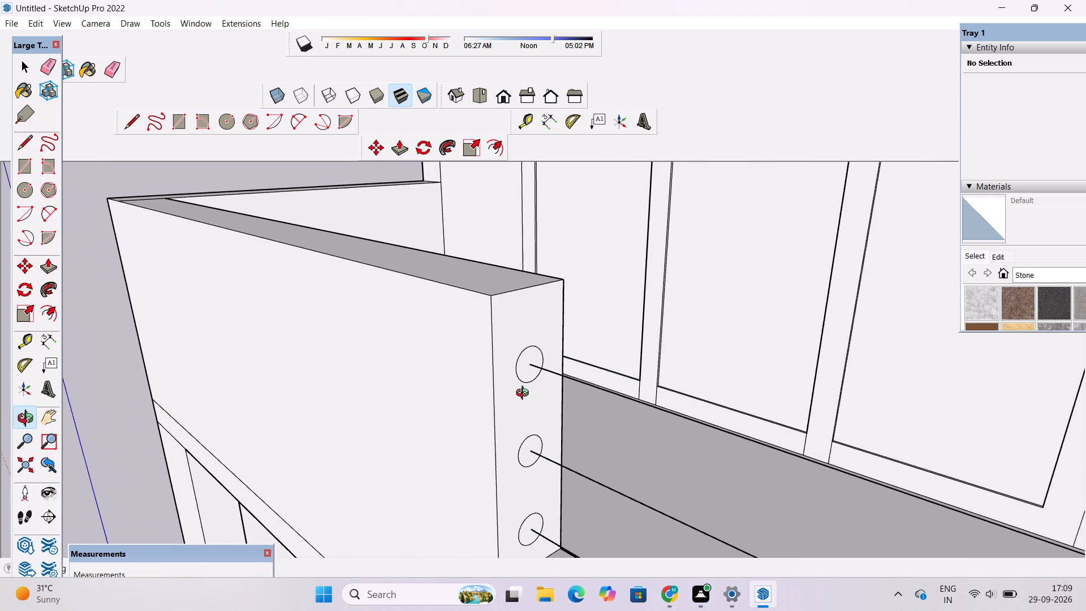
left_click(530, 376, "shift")
key("space")
scroll(529, 380, "up", 3)
double_click(518, 364)
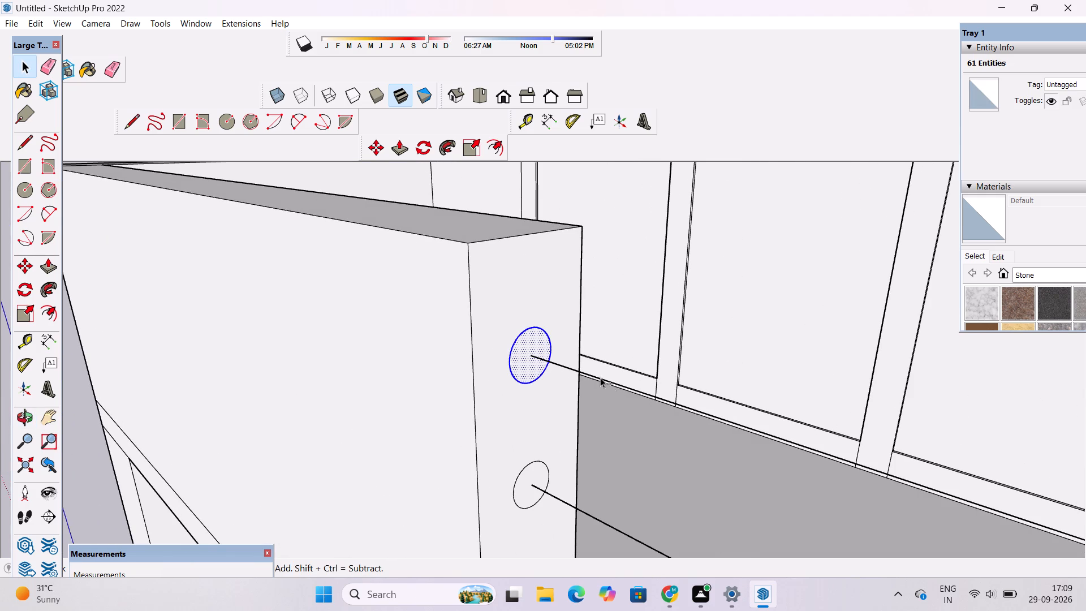
left_click(562, 365, "ctrl")
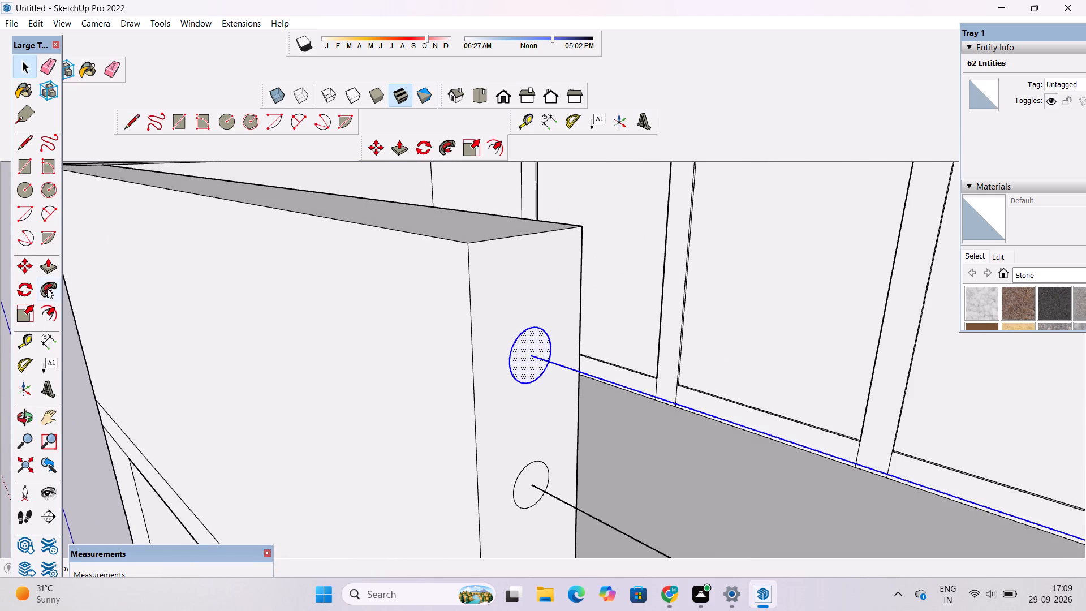
left_click(46, 289)
left_click(523, 355)
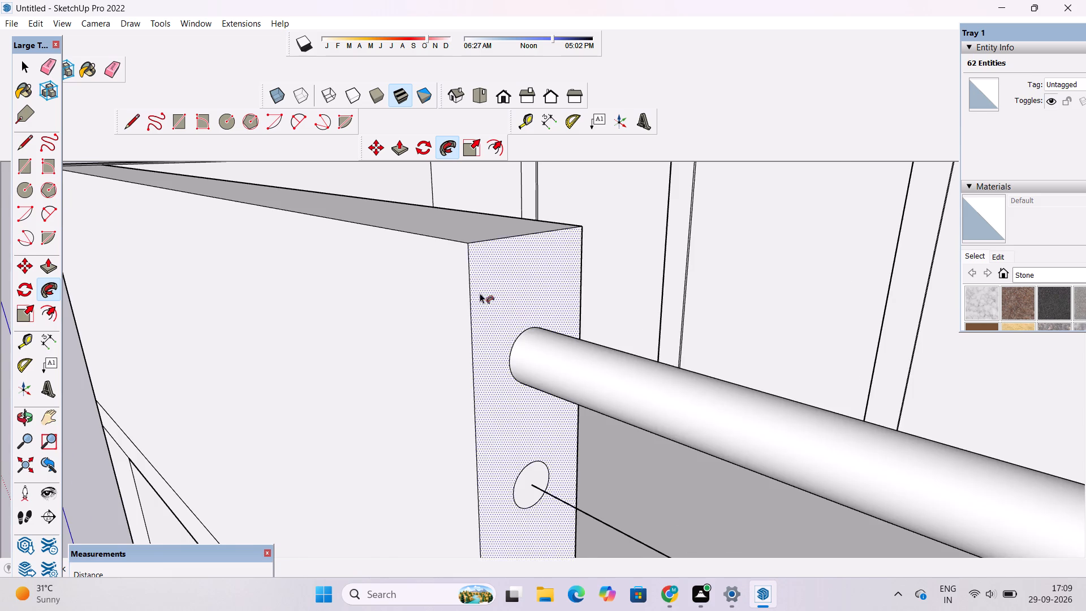
scroll(480, 293, "down", 7)
key("space")
Sweep the middle circle along its centre line with Follow Me to form the second round rail across the opening.
scroll(515, 422, "up", 9)
double_click(484, 379)
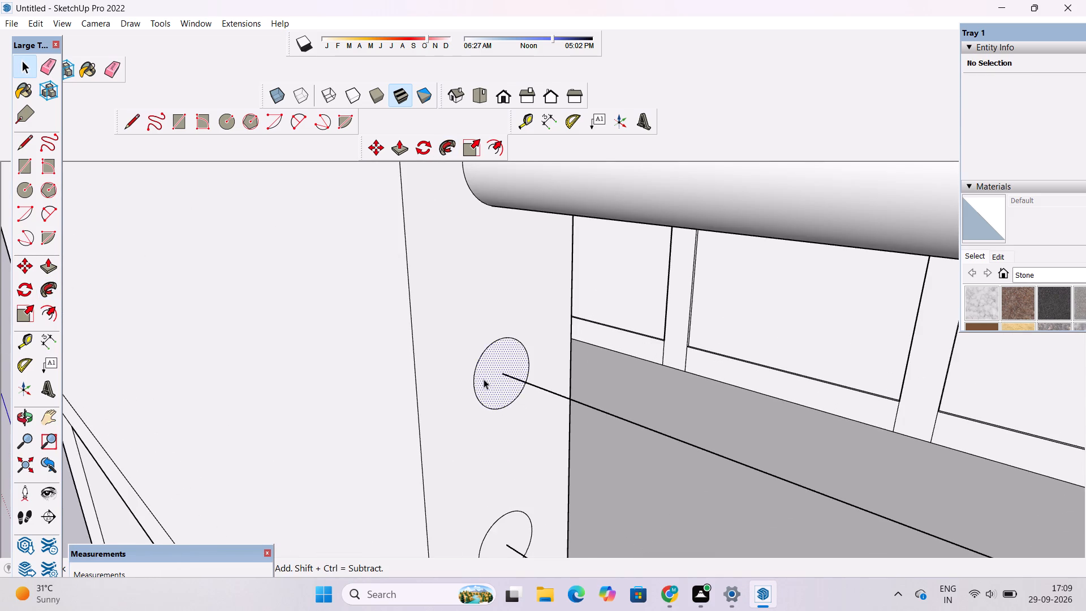
left_click(542, 389, "ctrl")
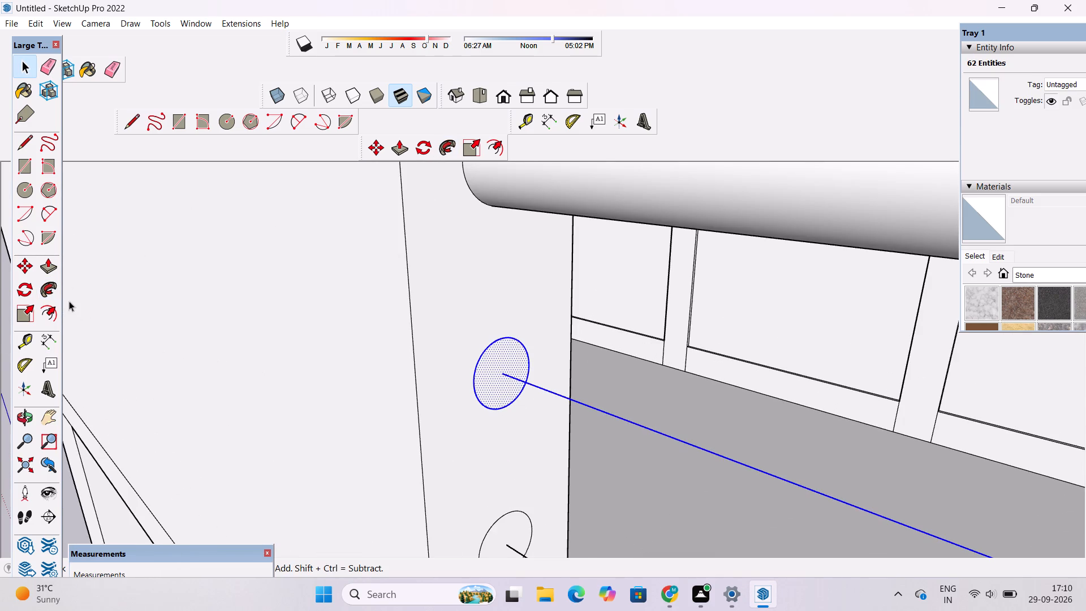
left_click(51, 287)
left_click(487, 377)
scroll(452, 324, "down", 4)
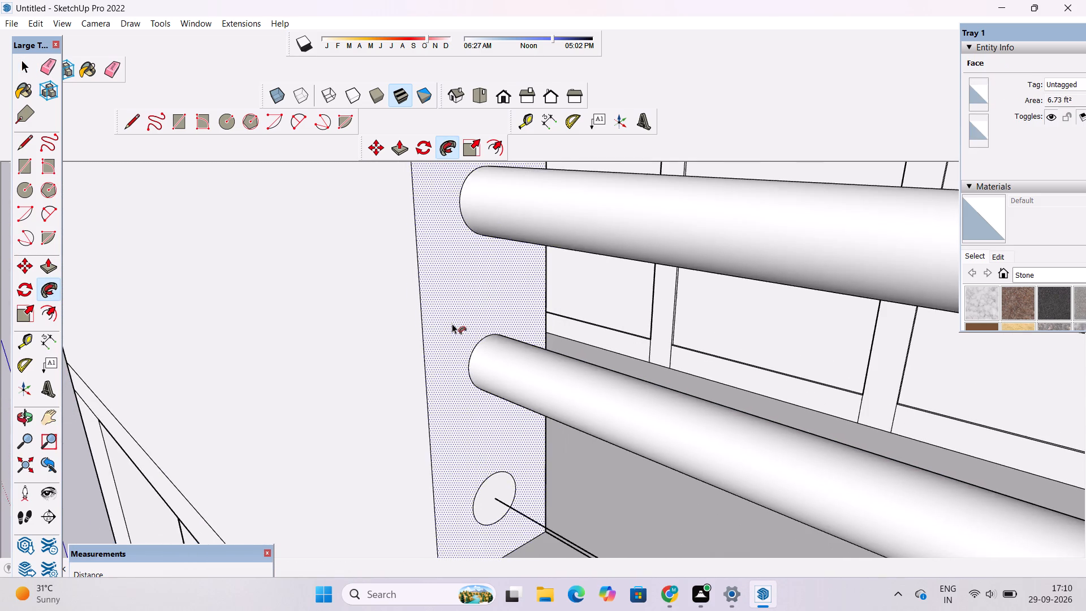
scroll(452, 324, "down", 2)
key("space")
Sweep the bottom circle along its centre line with Follow Me to form the third round rail across the opening.
scroll(452, 324, "down", 5)
scroll(471, 399, "up", 6)
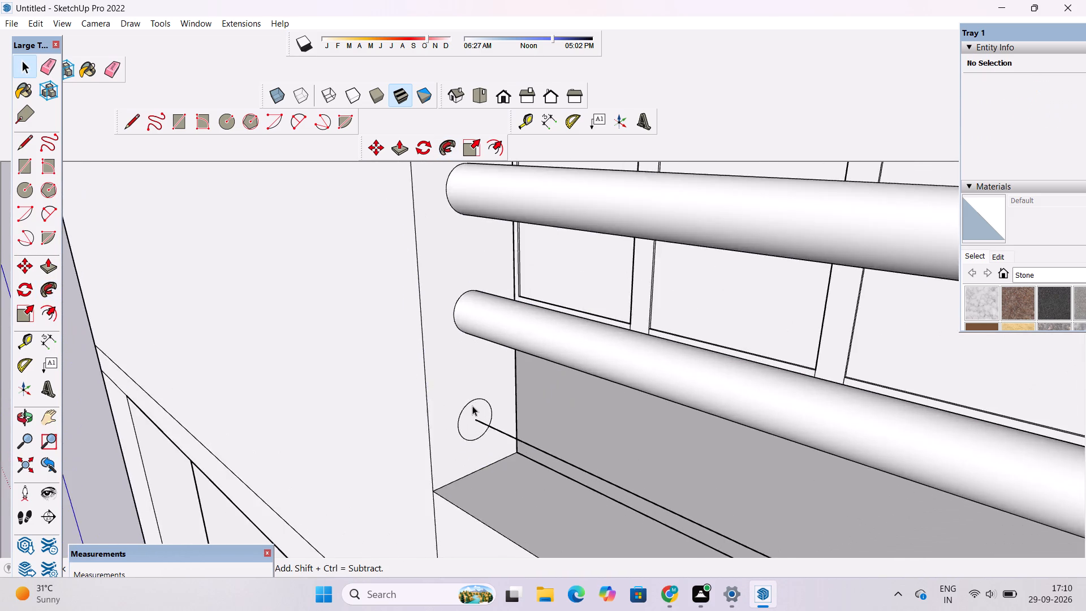
scroll(472, 406, "up", 3)
double_click(472, 409)
left_click(528, 450, "ctrl")
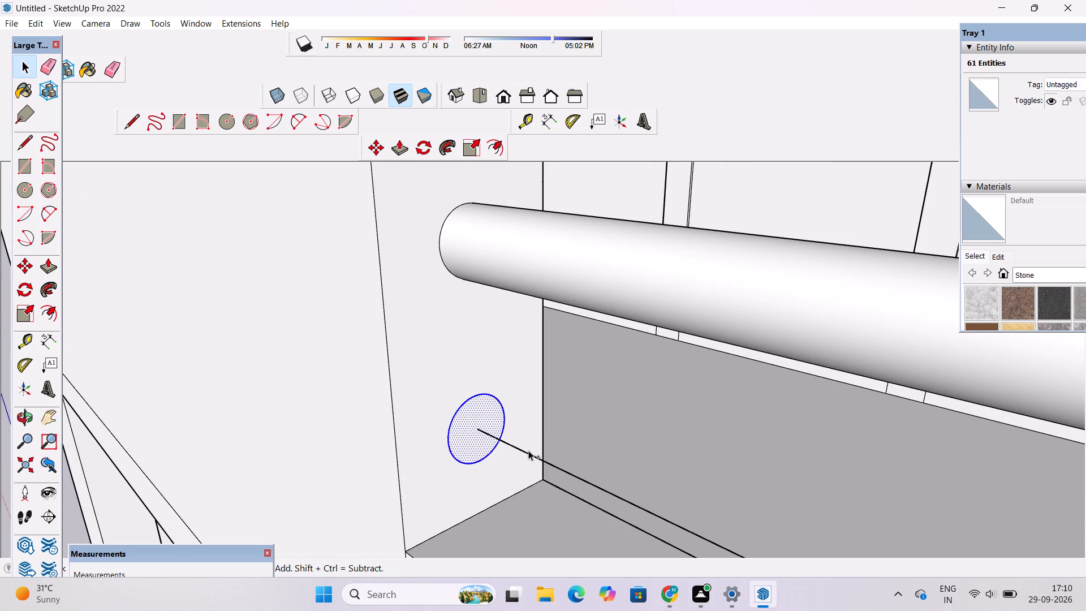
left_click(700, 403)
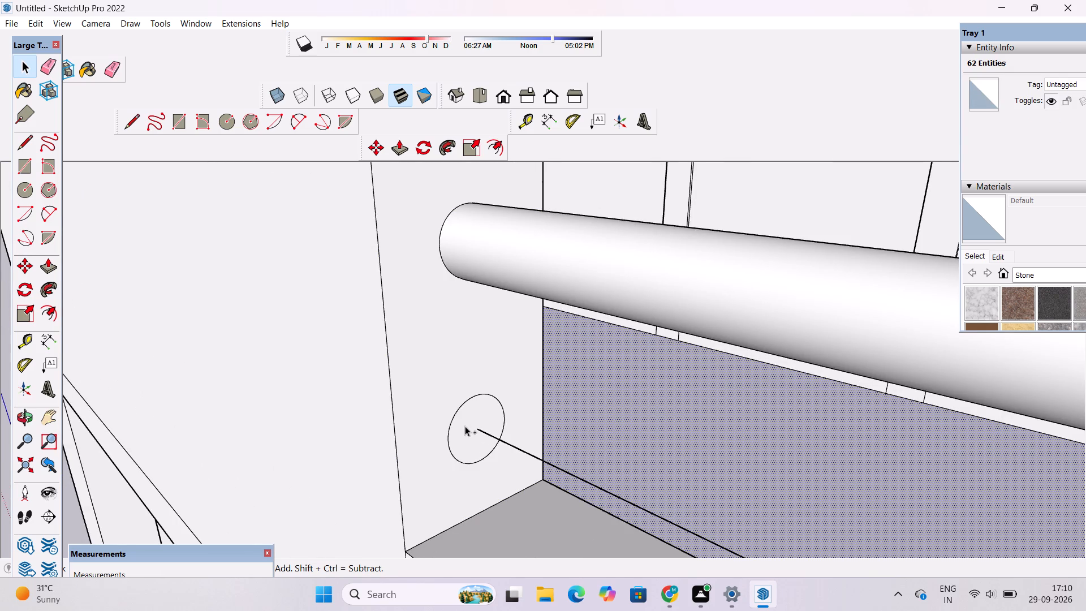
double_click(464, 426, "ctrl")
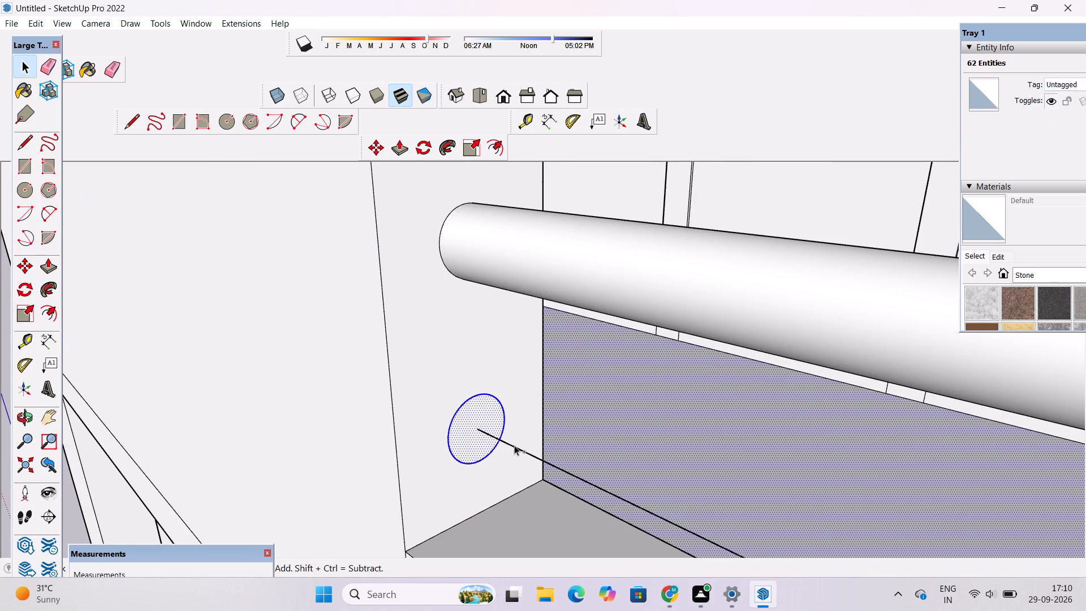
left_click(514, 445, "ctrl")
left_click(51, 289)
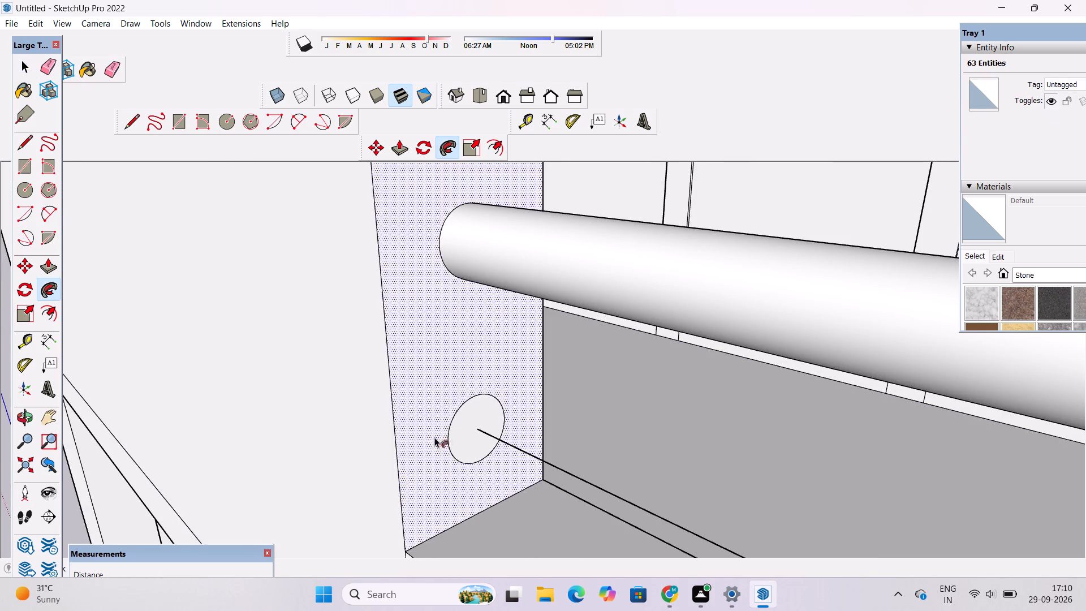
left_click(472, 437)
Examine the three round rails and the upper balcony front, both close up and in the context of the facade.
key("o")
scroll(468, 423, "down", 20)
scroll(468, 423, "down", 1)
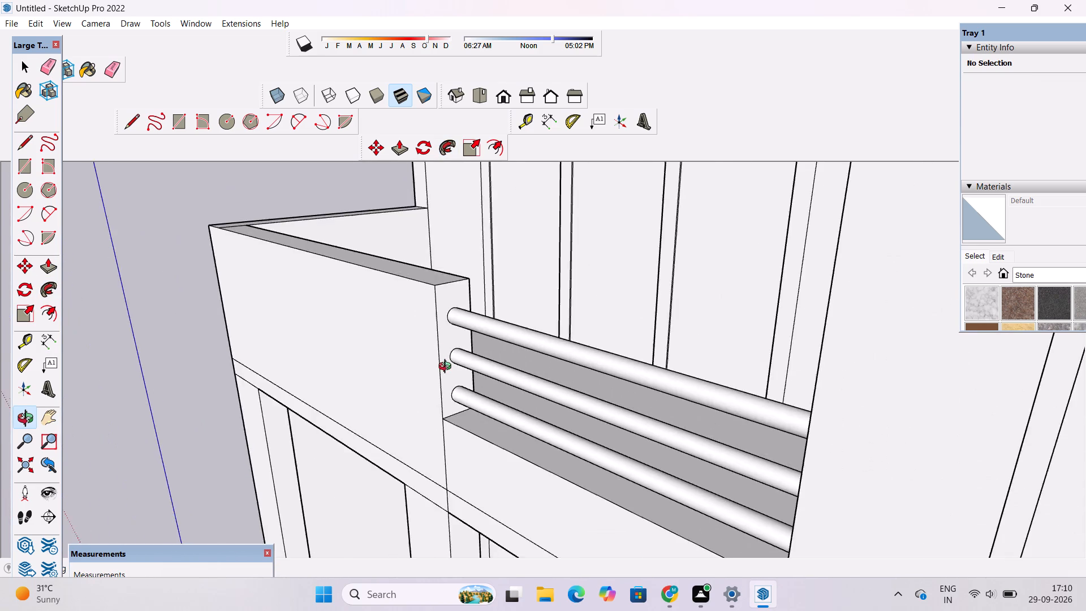
scroll(447, 368, "down", 4)
left_click_drag(423, 434, 605, 392)
scroll(605, 379, "down", 8)
scroll(598, 395, "up", 9)
left_click_drag(598, 391, 599, 335)
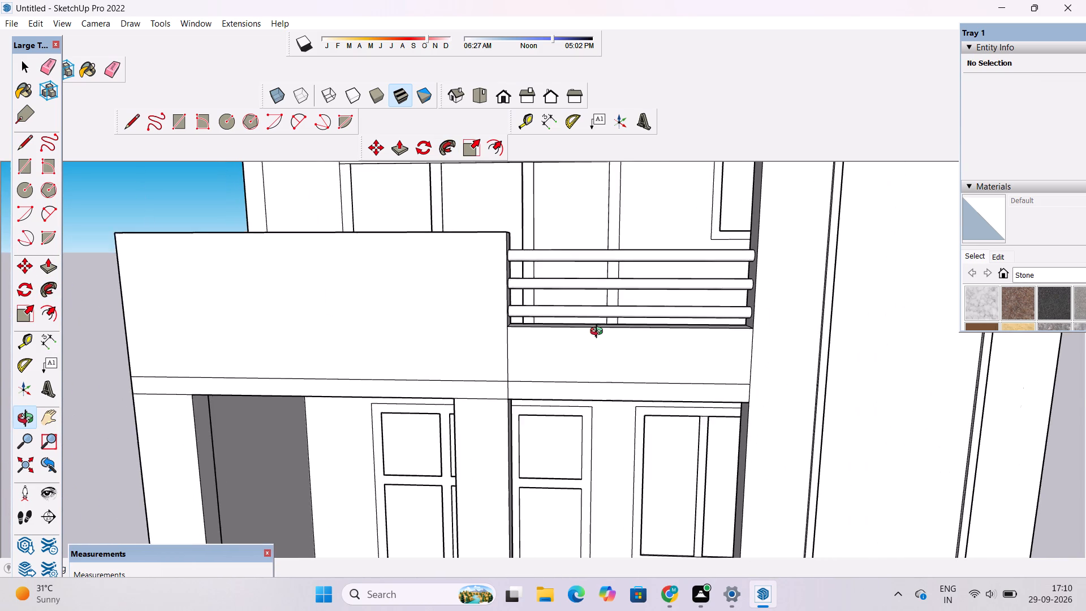
scroll(599, 331, "down", 5)
scroll(599, 331, "up", 5)
scroll(598, 345, "down", 6)
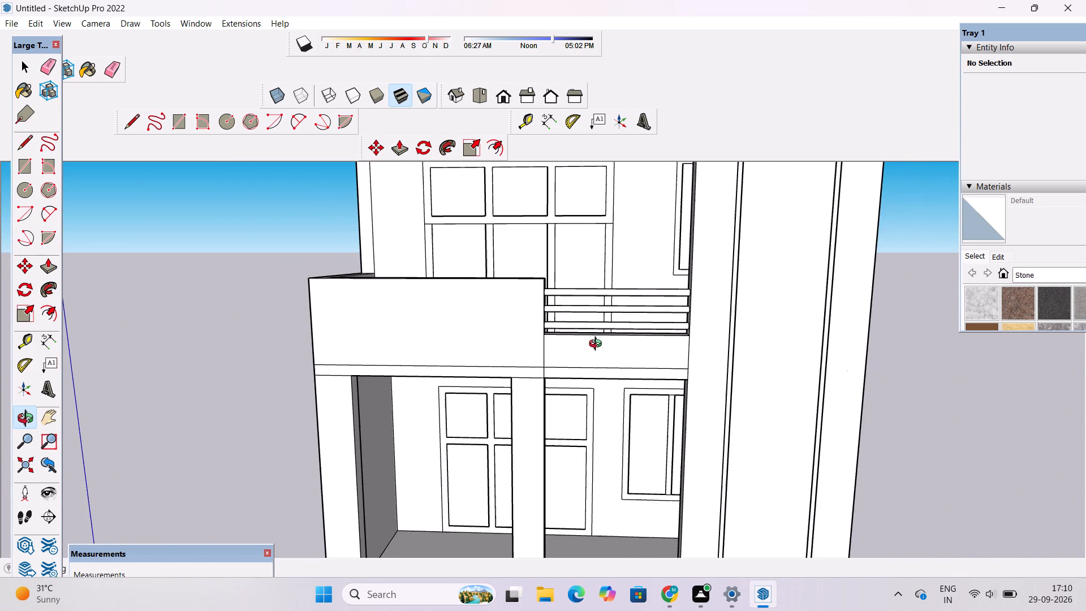
scroll(594, 343, "up", 6)
scroll(594, 343, "down", 3)
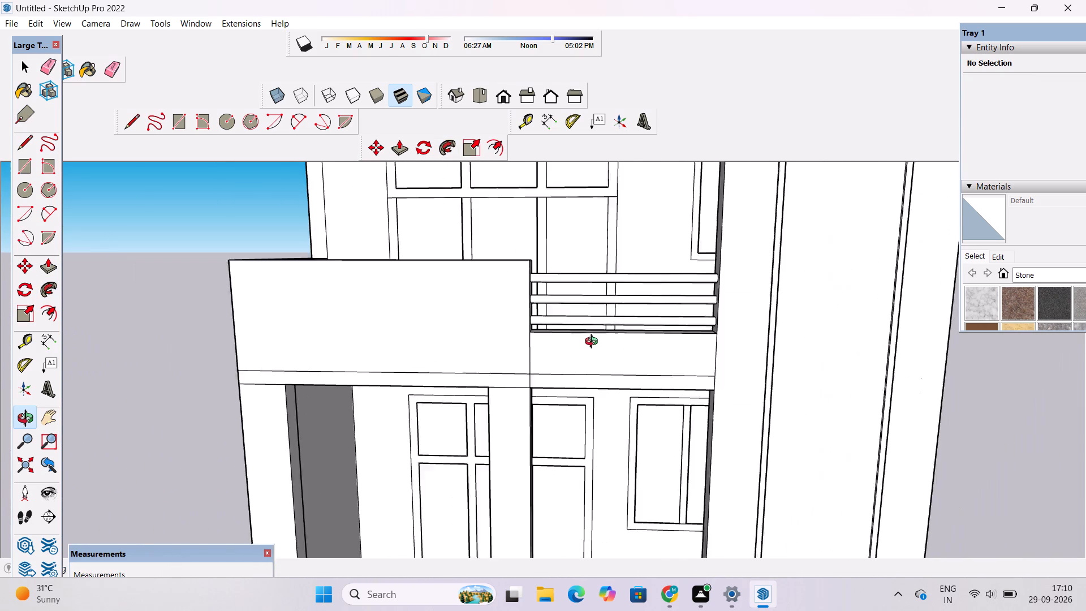
scroll(594, 343, "down", 2)
scroll(594, 343, "up", 5)
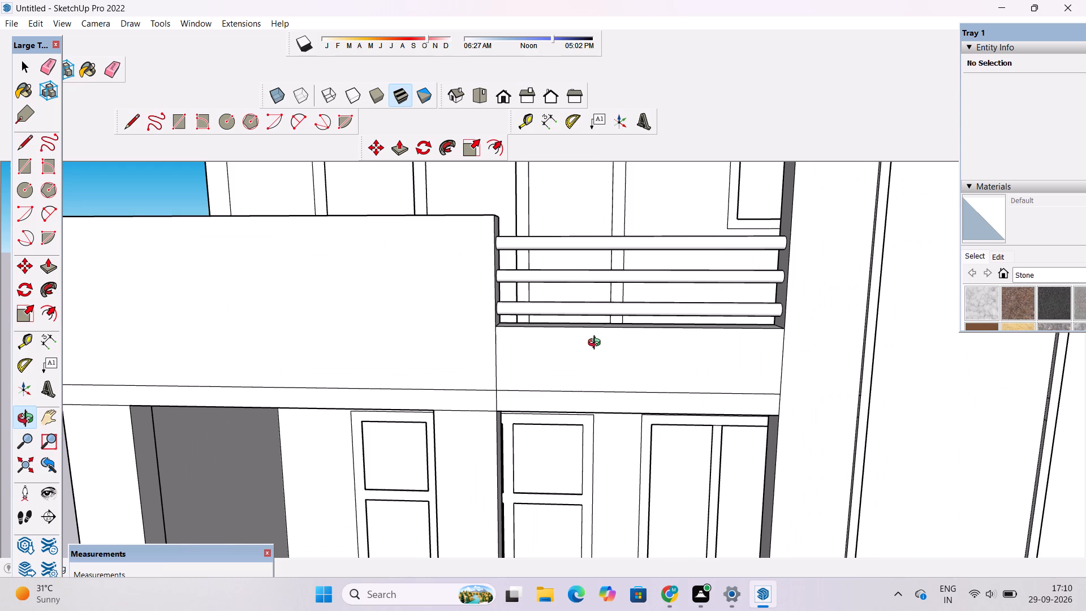
scroll(597, 344, "down", 7)
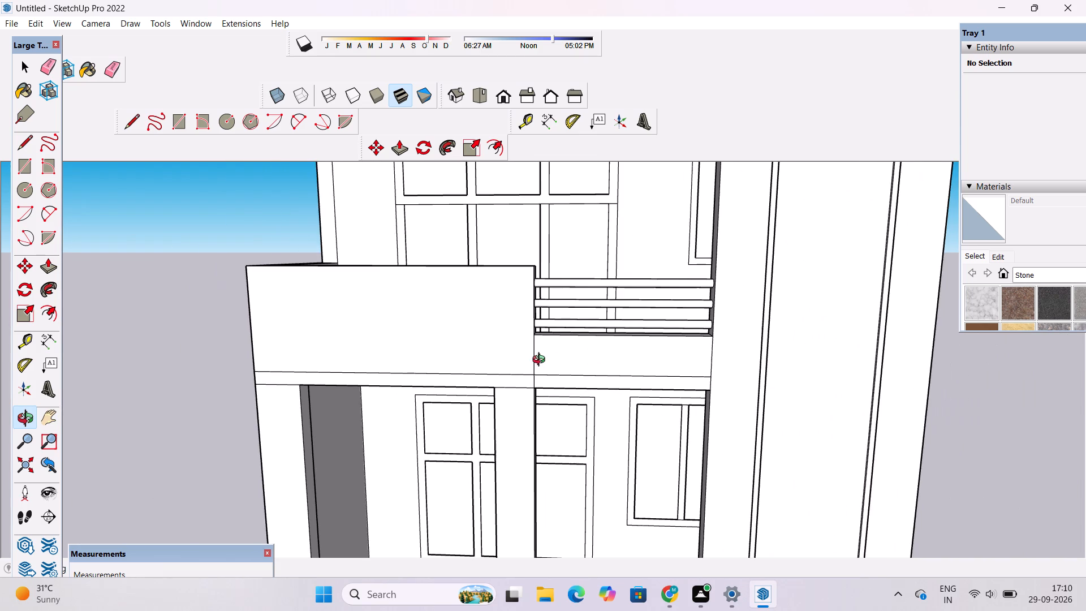
scroll(527, 341, "down", 1)
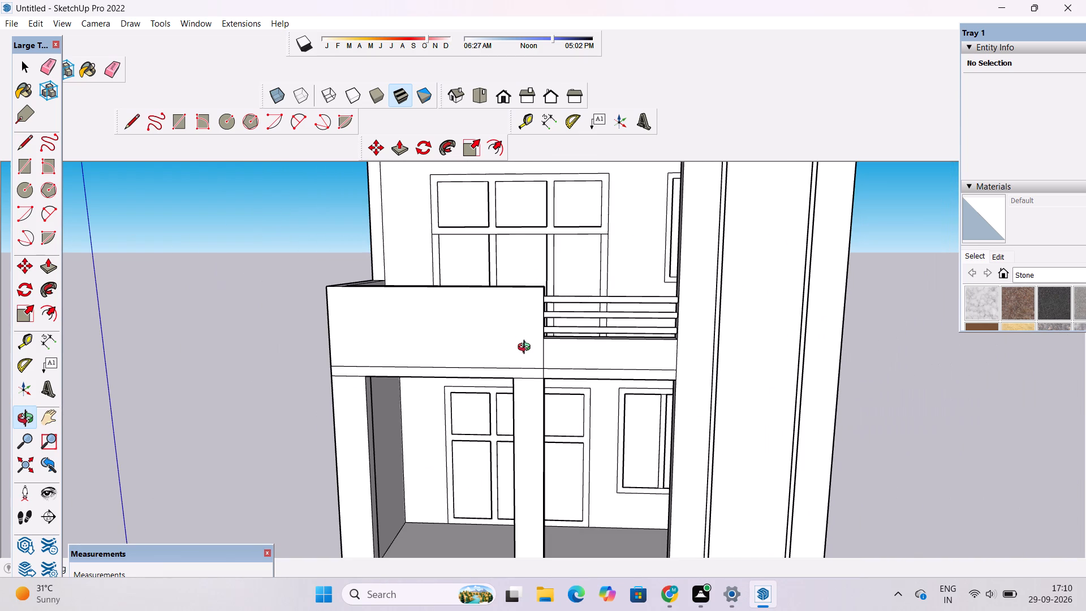
scroll(528, 347, "down", 5)
scroll(528, 354, "up", 5)
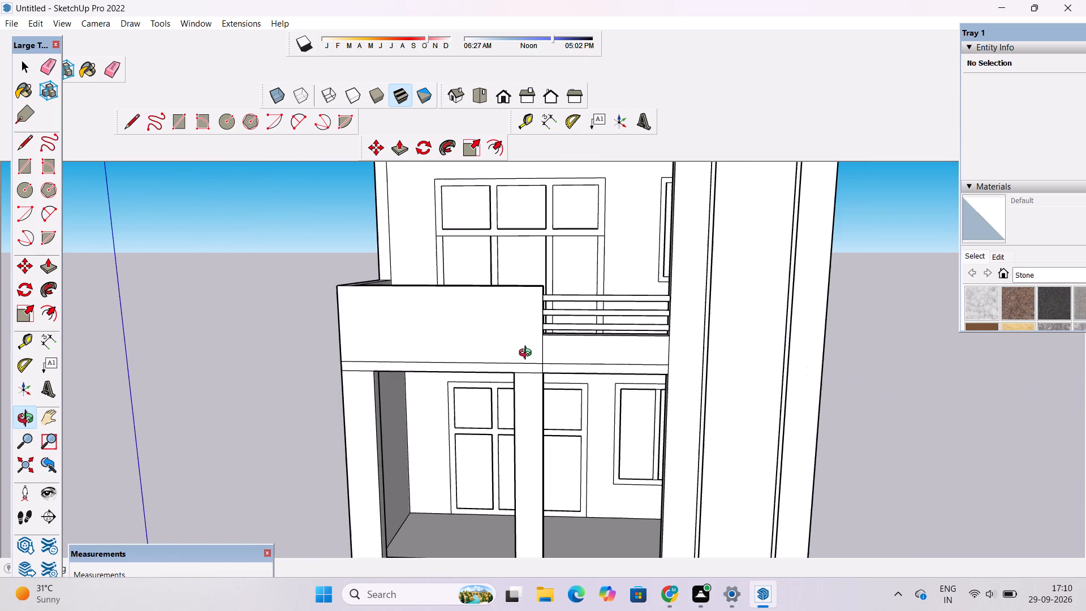
Examine the lower balcony openings, their floor edges, and the wall seams around them from several angles.
left_click(527, 399)
scroll(488, 297, "down", 6)
left_click_drag(548, 438, 762, 511)
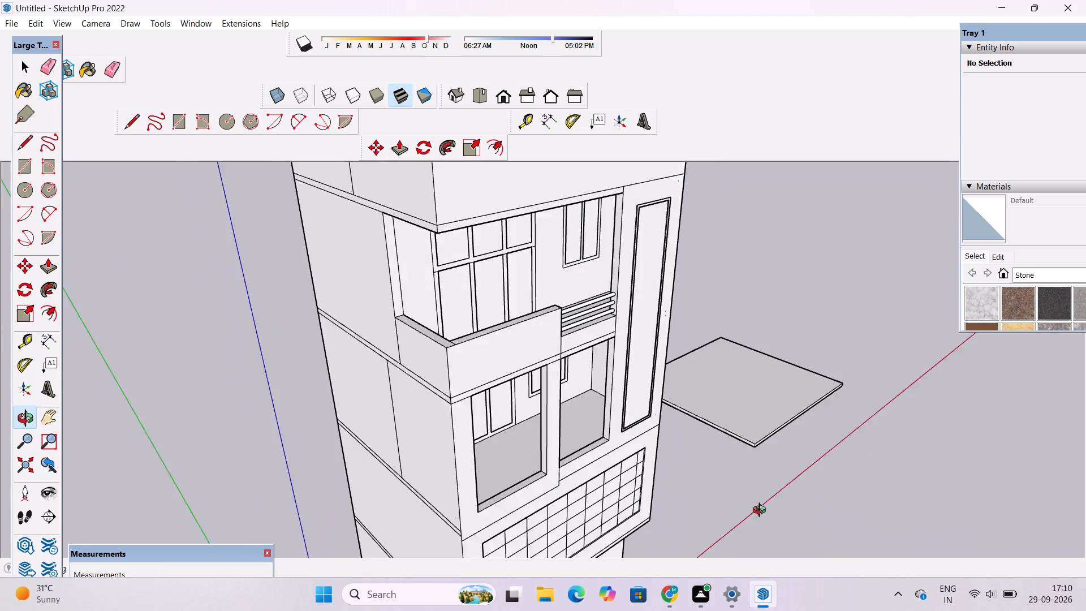
left_click_drag(762, 511, 767, 507)
scroll(602, 446, "up", 3)
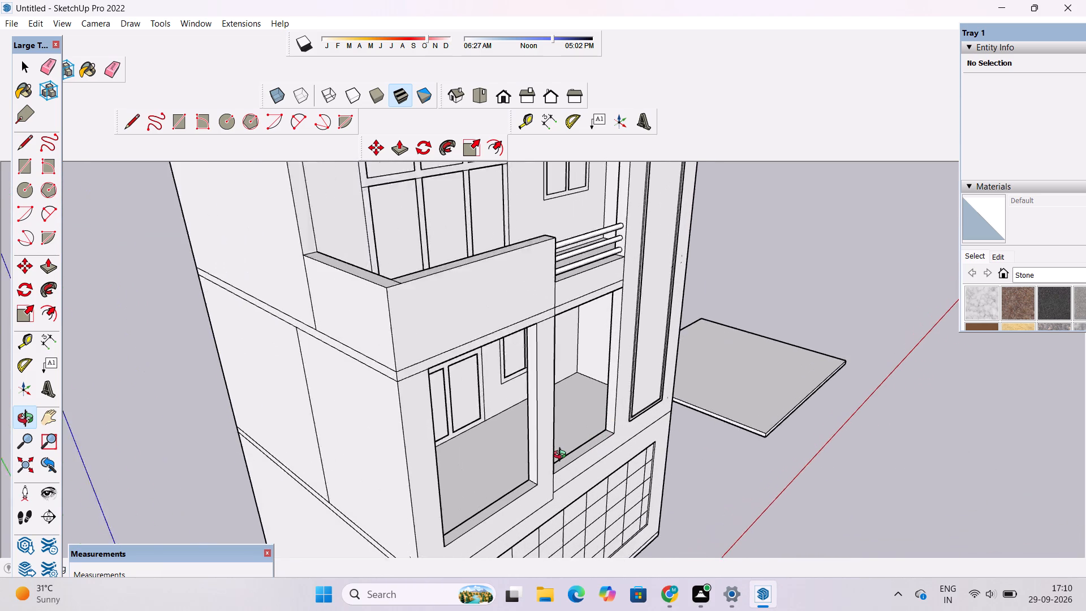
scroll(562, 456, "up", 3)
left_click_drag(571, 474, 420, 488)
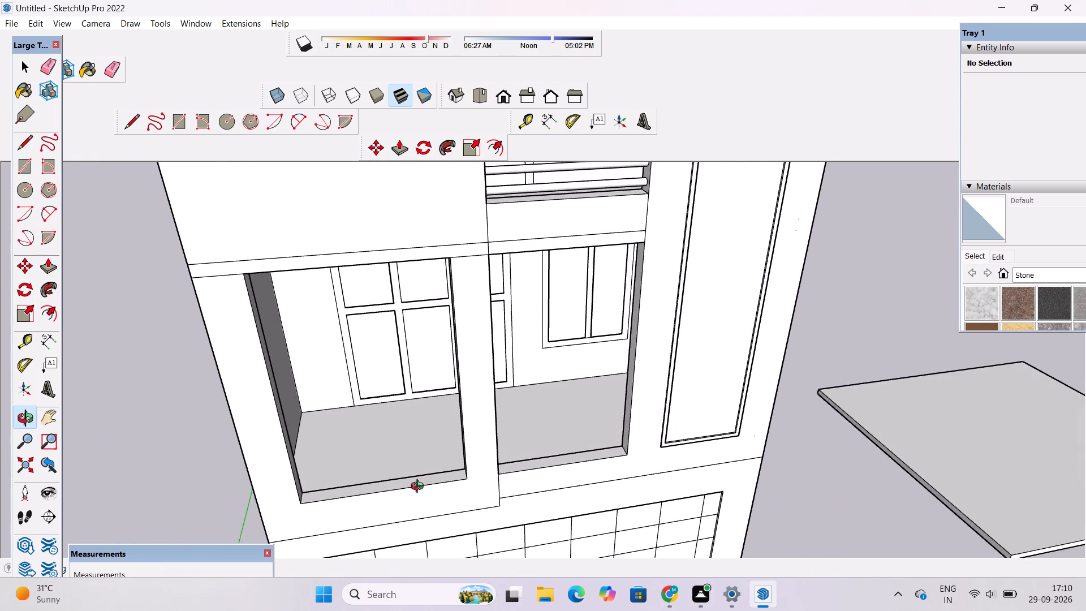
left_click_drag(420, 488, 380, 483)
scroll(357, 467, "up", 8)
left_click_drag(369, 474, 481, 511)
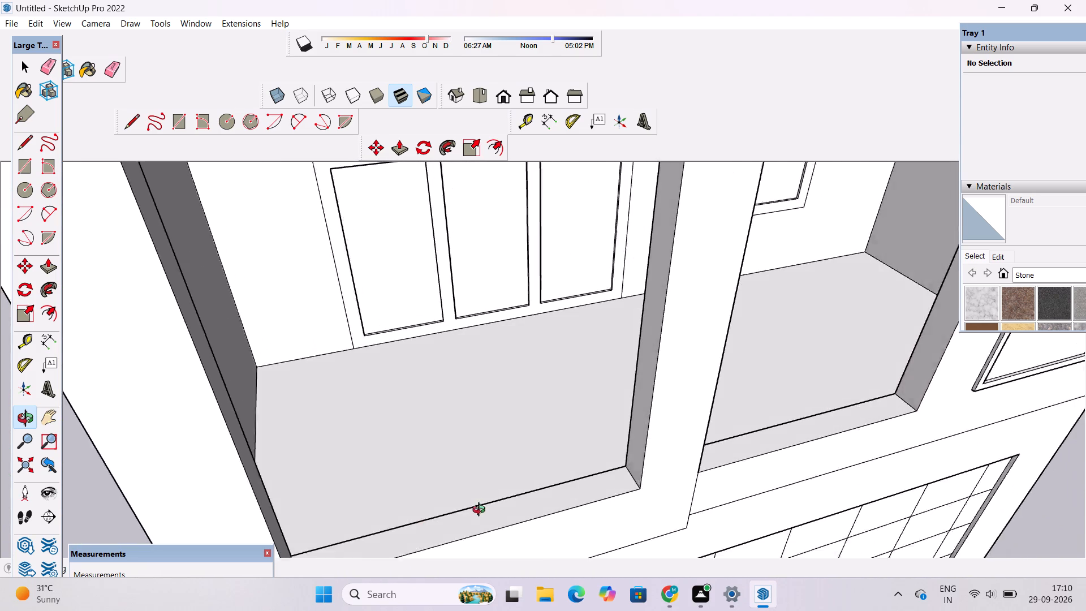
left_click_drag(481, 511, 482, 511)
scroll(546, 467, "down", 6)
left_click_drag(674, 524, 577, 300)
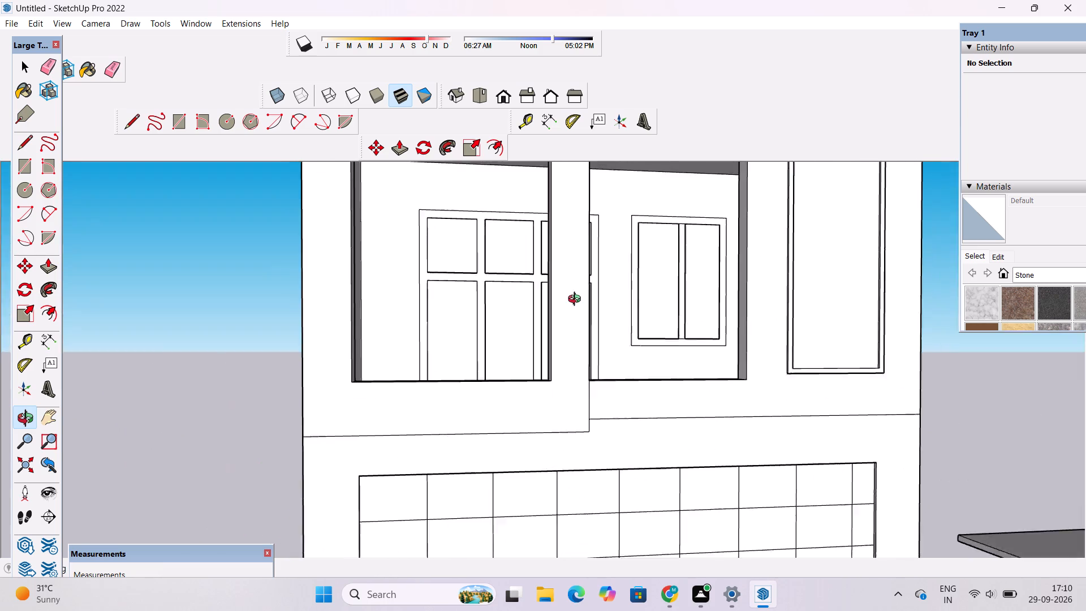
left_click_drag(577, 300, 582, 264)
scroll(562, 342, "up", 5)
left_click_drag(657, 355, 408, 438)
scroll(396, 431, "down", 6)
left_click_drag(419, 428, 593, 487, "shift")
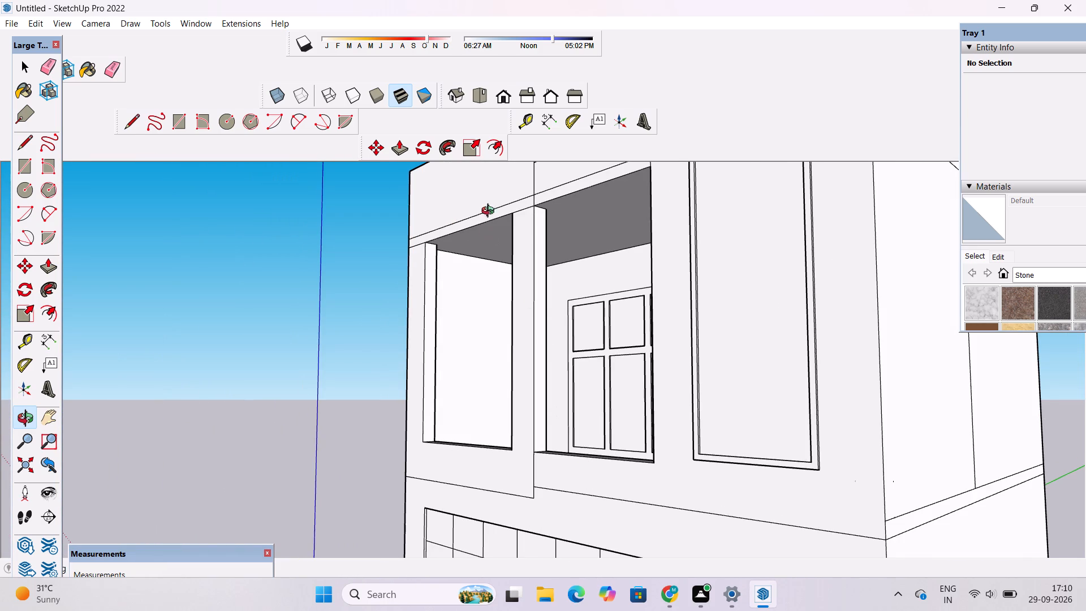
Erase the horizontal seam lines on the front face below the solid parapet, including the short seams at the tops of the piers.
left_click_drag(494, 236, 645, 409, "shift")
scroll(646, 410, "up", 3)
left_click_drag(644, 404, 558, 339, "shift")
scroll(561, 348, "up", 3)
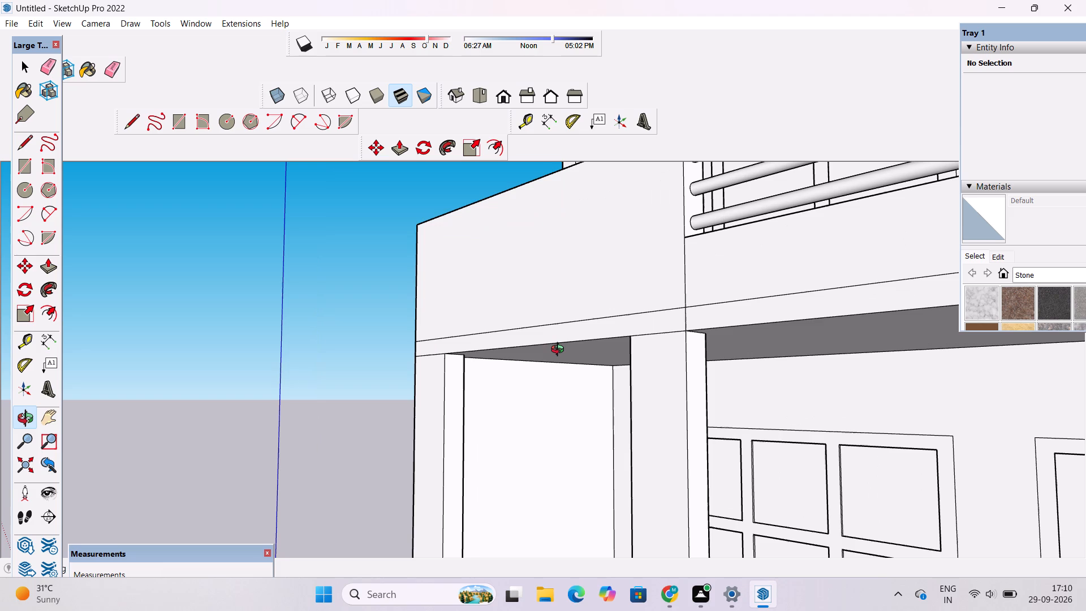
key("e")
left_click_drag(645, 300, 653, 335)
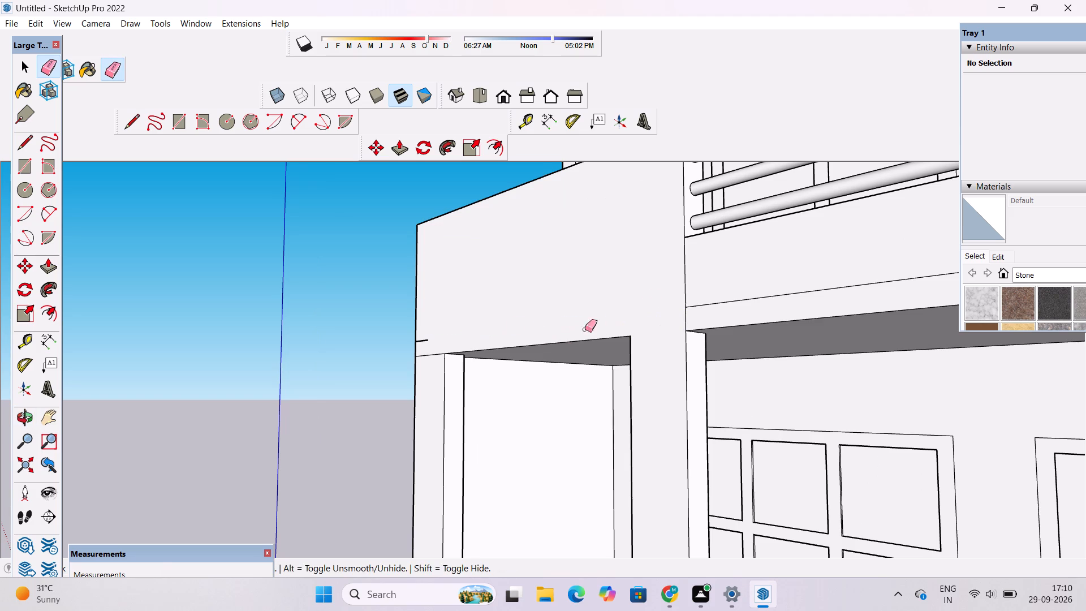
left_click_drag(421, 334, 420, 359)
scroll(430, 341, "up", 8)
left_click_drag(428, 329, 424, 350)
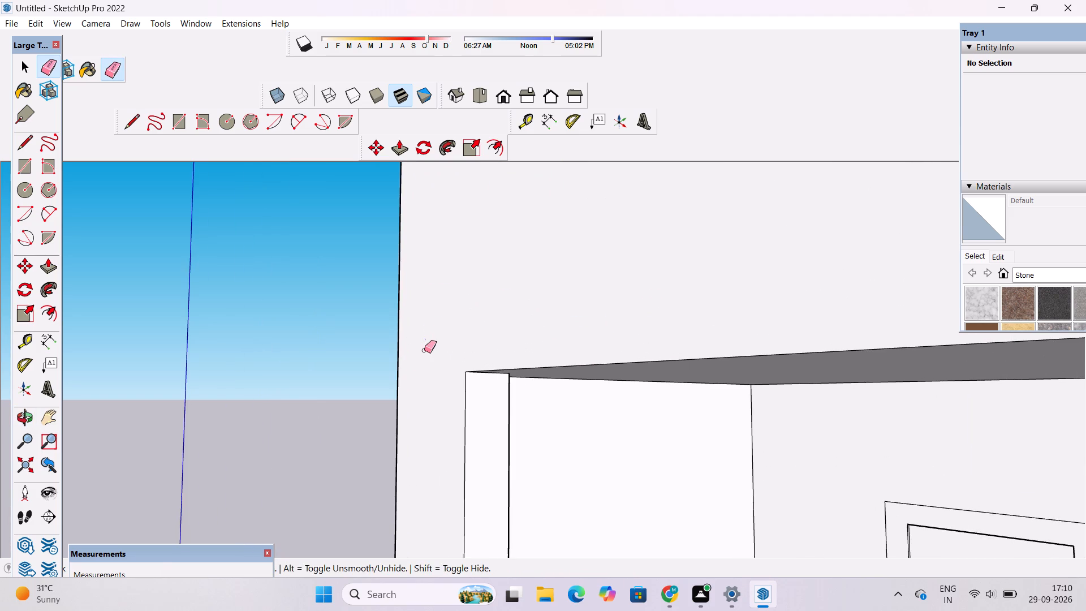
left_click_drag(424, 350, 424, 347)
left_click_drag(427, 333, 427, 339)
key("space")
Examine the cleaned front face and the ceiling of the lower balcony from below.
type("o")
scroll(426, 339, "down", 5)
left_click_drag(479, 385, 471, 328)
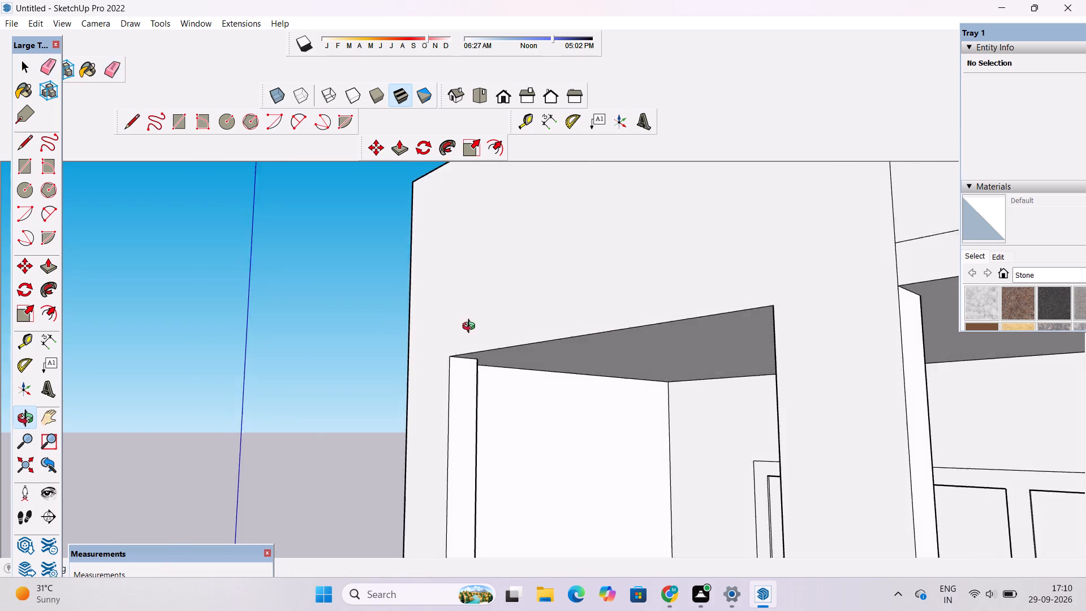
left_click_drag(471, 328, 471, 281)
scroll(466, 282, "up", 9)
scroll(466, 287, "down", 20)
scroll(466, 287, "down", 1)
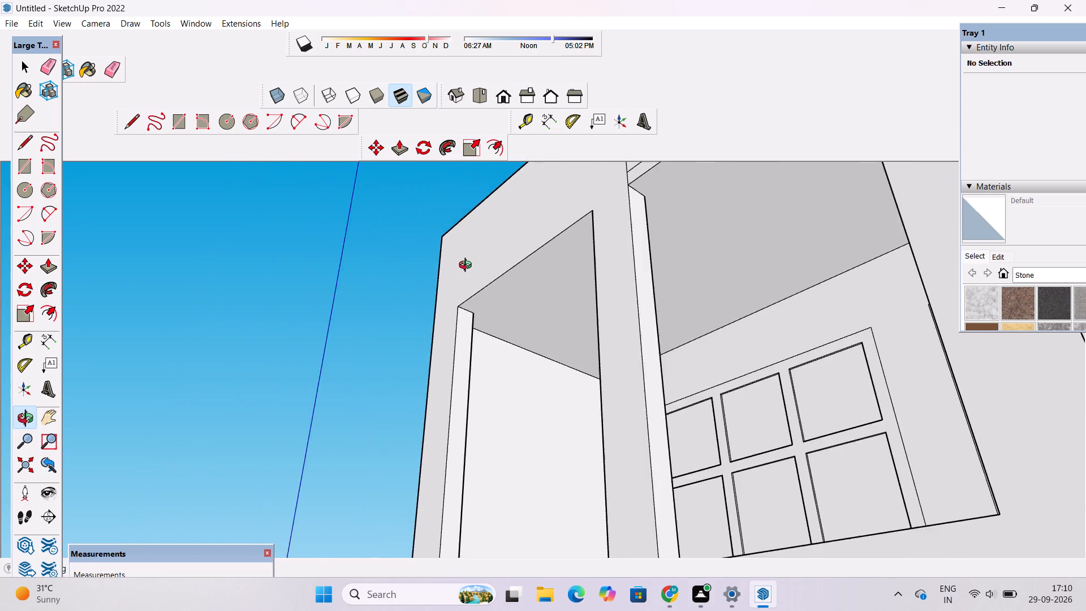
scroll(468, 266, "down", 3)
left_click_drag(472, 276, 848, 292)
scroll(637, 266, "up", 6)
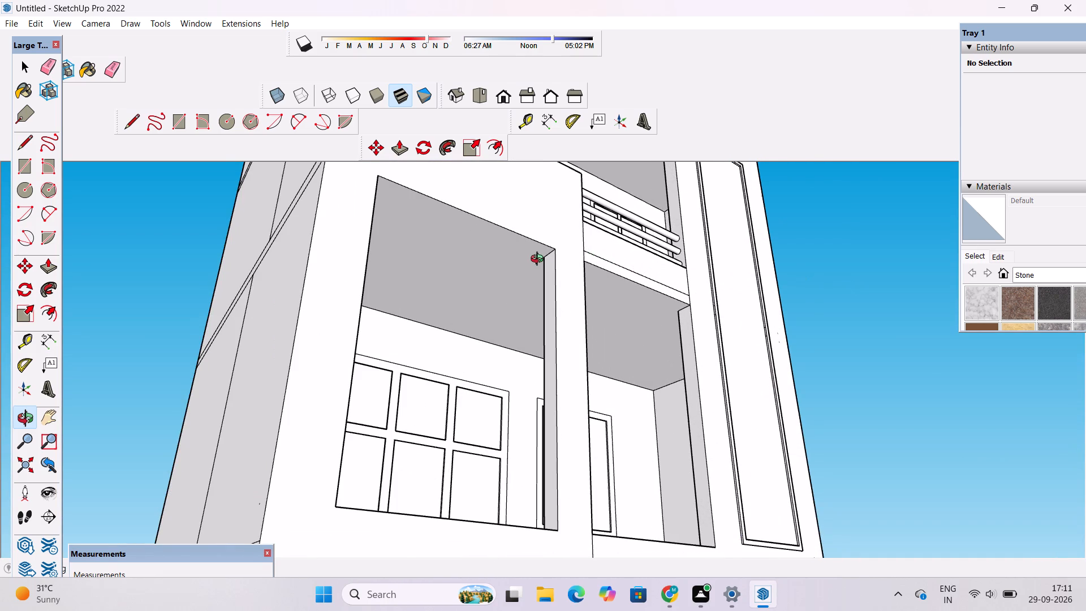
scroll(540, 260, "up", 16)
left_click_drag(434, 296, 558, 294)
scroll(553, 283, "down", 3)
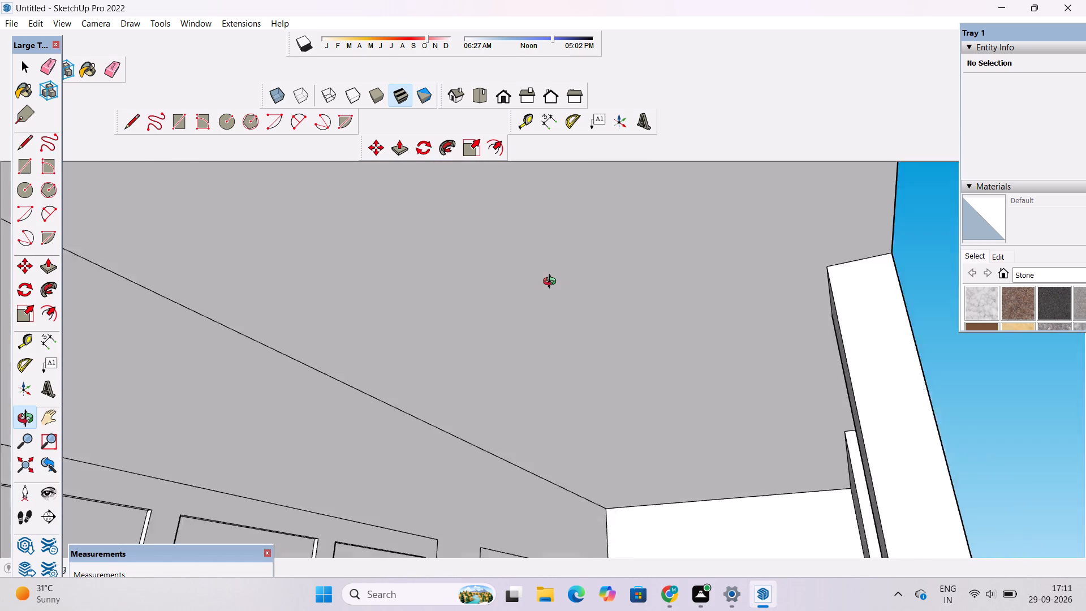
scroll(552, 283, "down", 6)
scroll(551, 282, "up", 10)
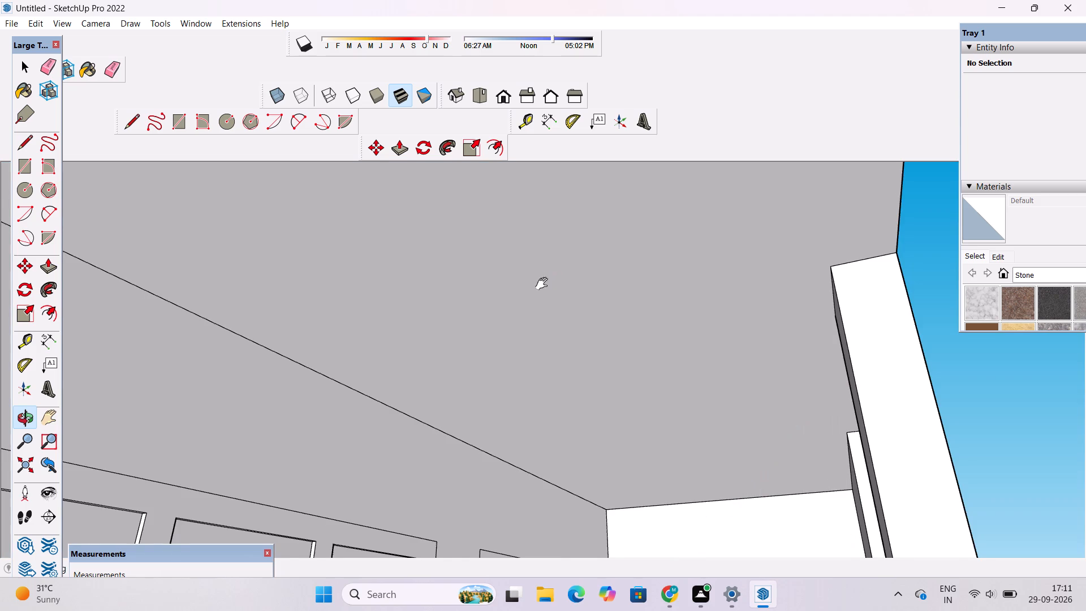
Examine the upper balcony, its three rails and solid parapet from inside and outside, and in the context of the whole facade.
left_click_drag(544, 284, 542, 151, "shift")
scroll(541, 169, "down", 2)
left_click_drag(554, 252, 736, 441)
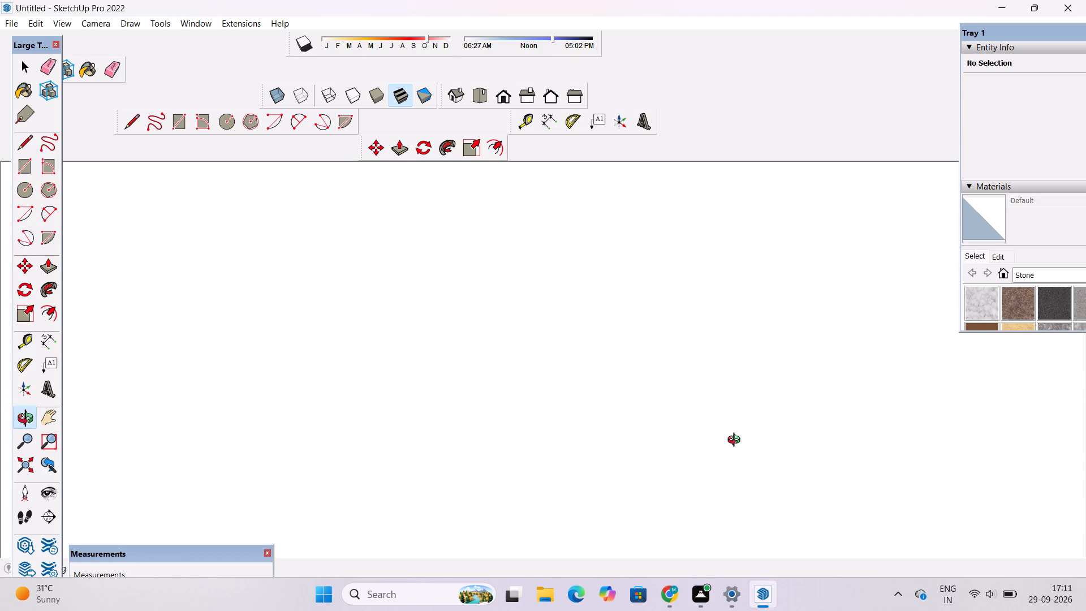
left_click_drag(736, 441, 337, 380)
scroll(337, 337, "down", 7)
left_click_drag(436, 283, 413, 388)
scroll(264, 243, "up", 8)
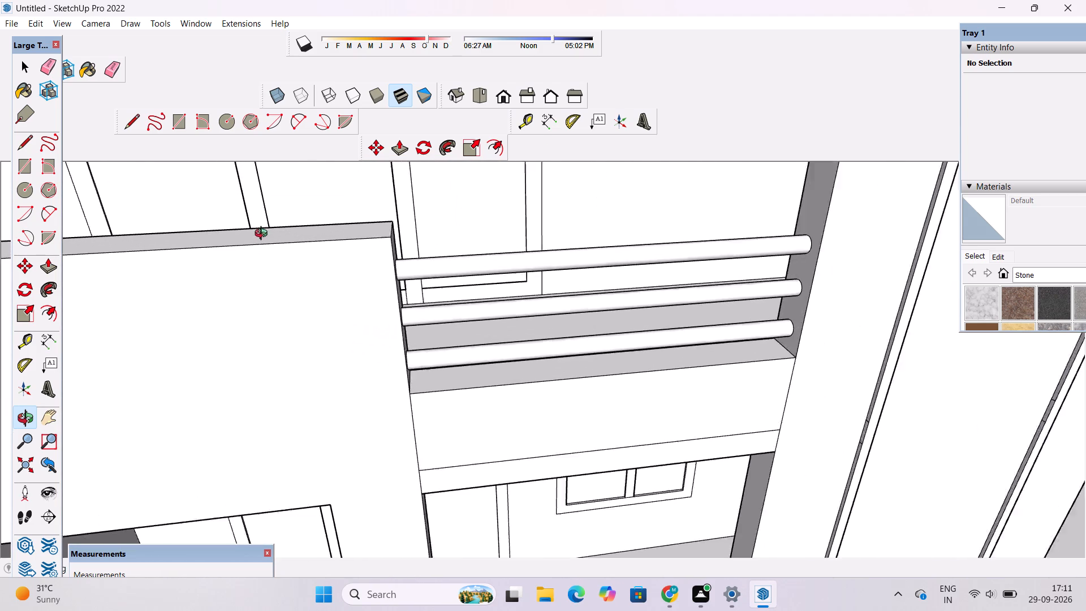
scroll(264, 235, "up", 2)
left_click_drag(433, 231, 440, 427)
scroll(388, 315, "down", 3)
left_click_drag(352, 292, 500, 308)
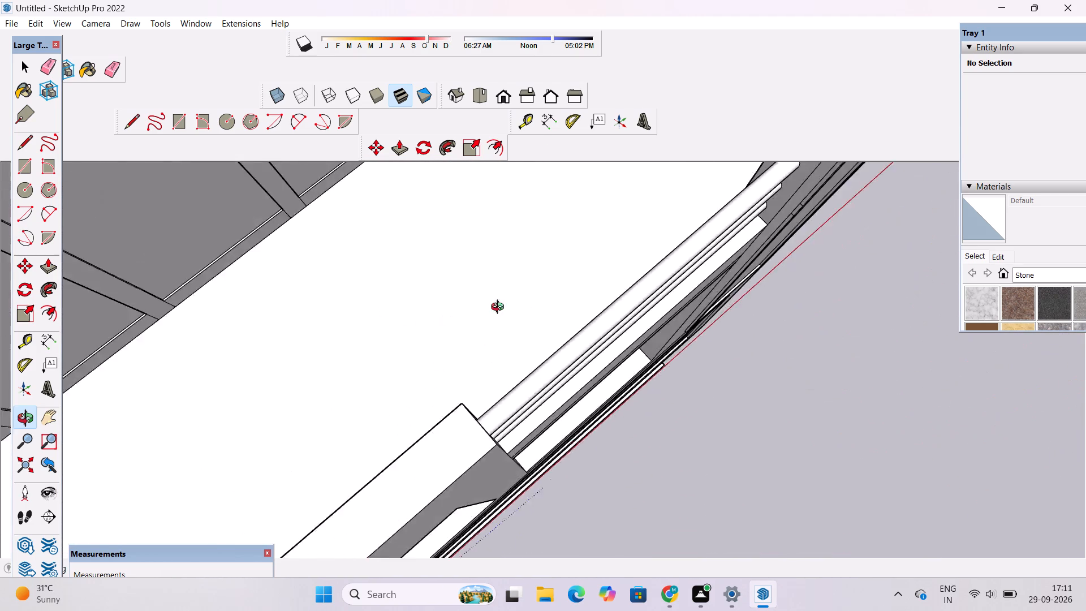
left_click_drag(500, 308, 803, 114)
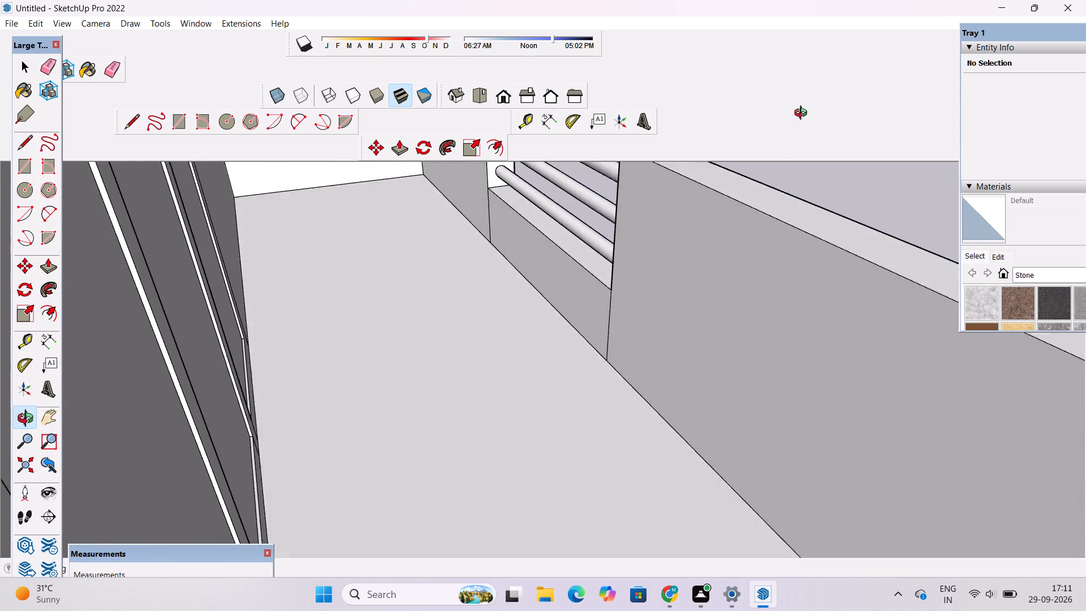
left_click_drag(803, 114, 477, 206)
scroll(476, 208, "down", 7)
left_click_drag(605, 370, 492, 303)
scroll(490, 303, "down", 5)
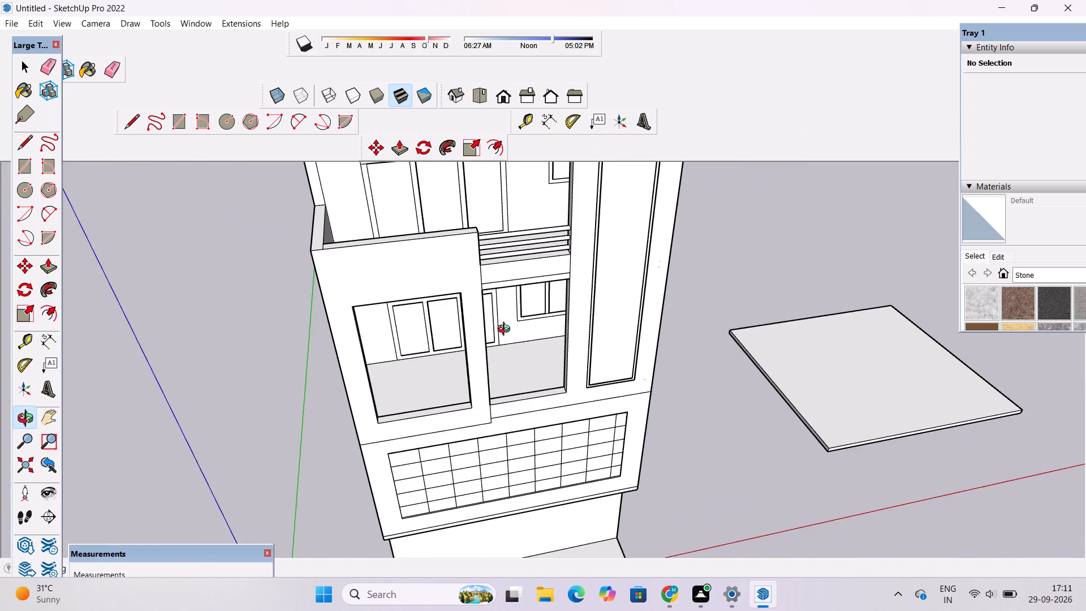
left_click_drag(537, 349, 423, 294)
left_click_drag(404, 274, 495, 329, "shift")
left_click_drag(508, 351, 511, 341)
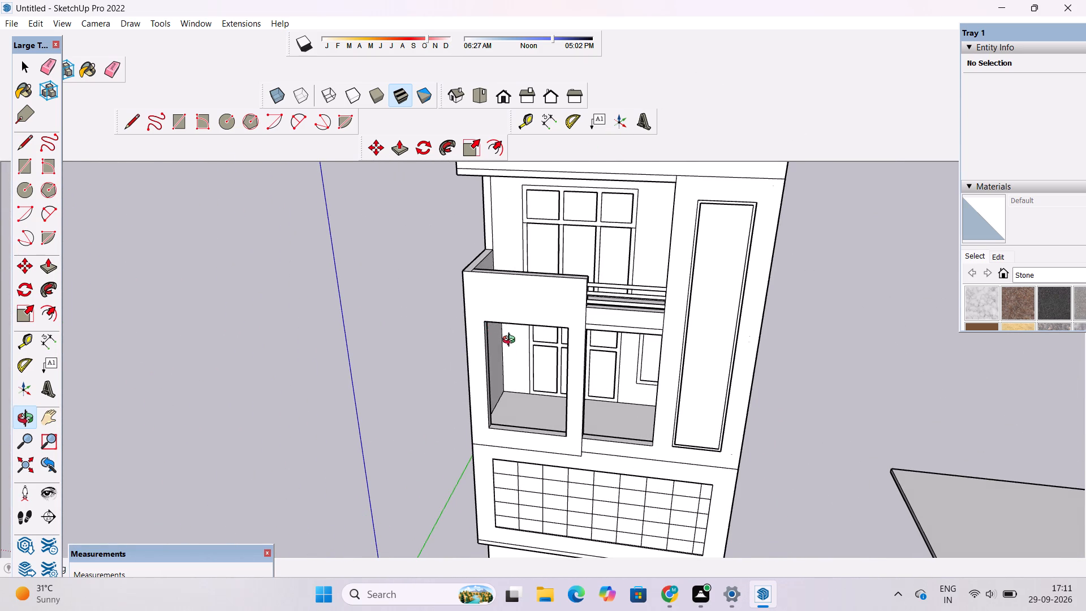
left_click_drag(511, 341, 523, 272)
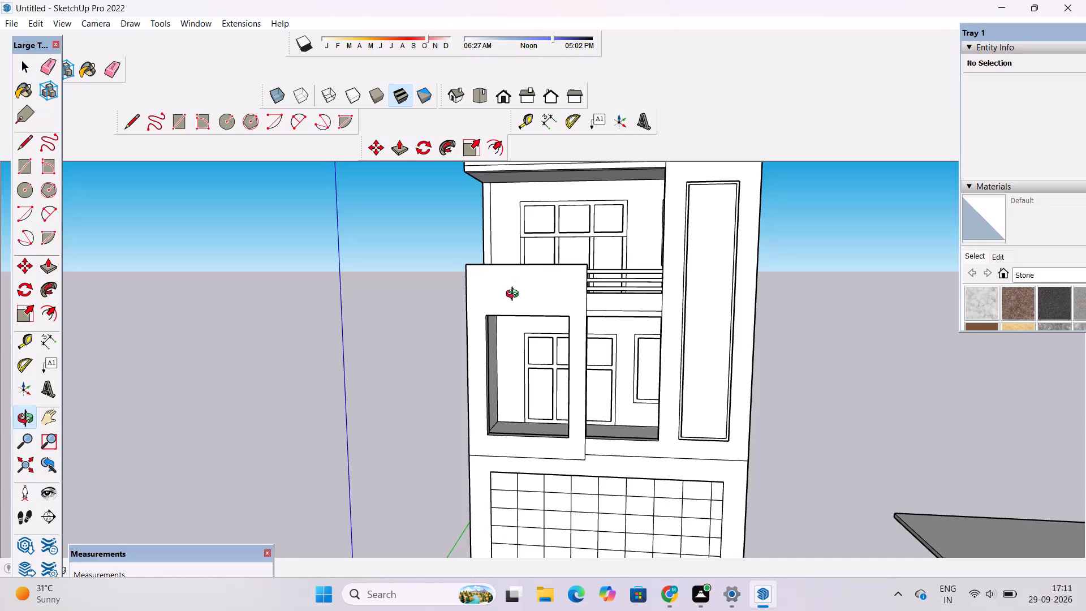
Examine the two lower balcony openings, the pier between them and the seams beneath from the front and side.
scroll(551, 296, "up", 8)
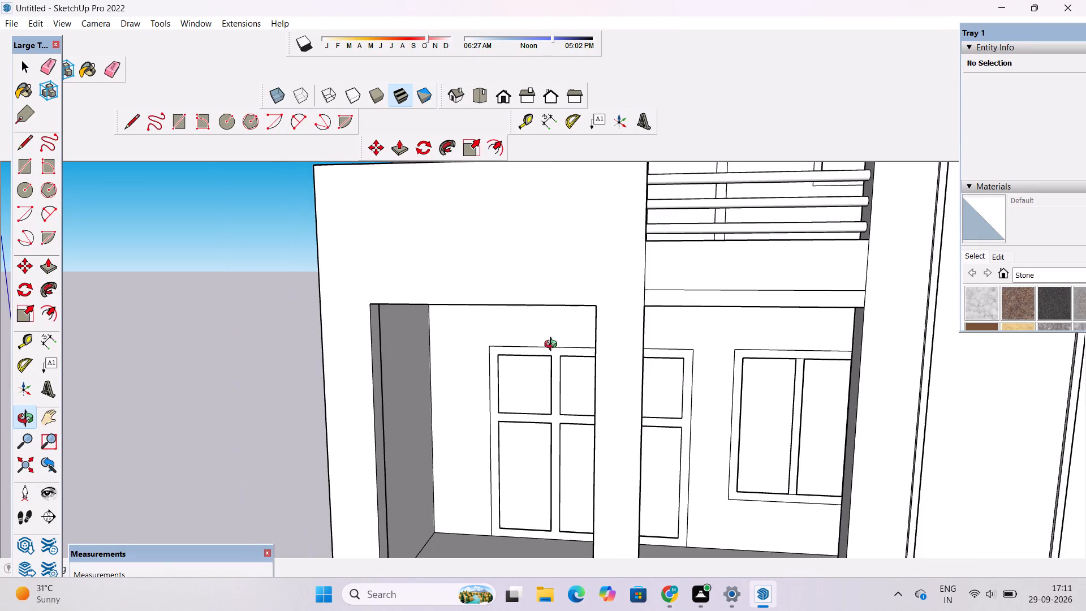
scroll(548, 343, "down", 6)
left_click_drag(541, 350, 548, 375)
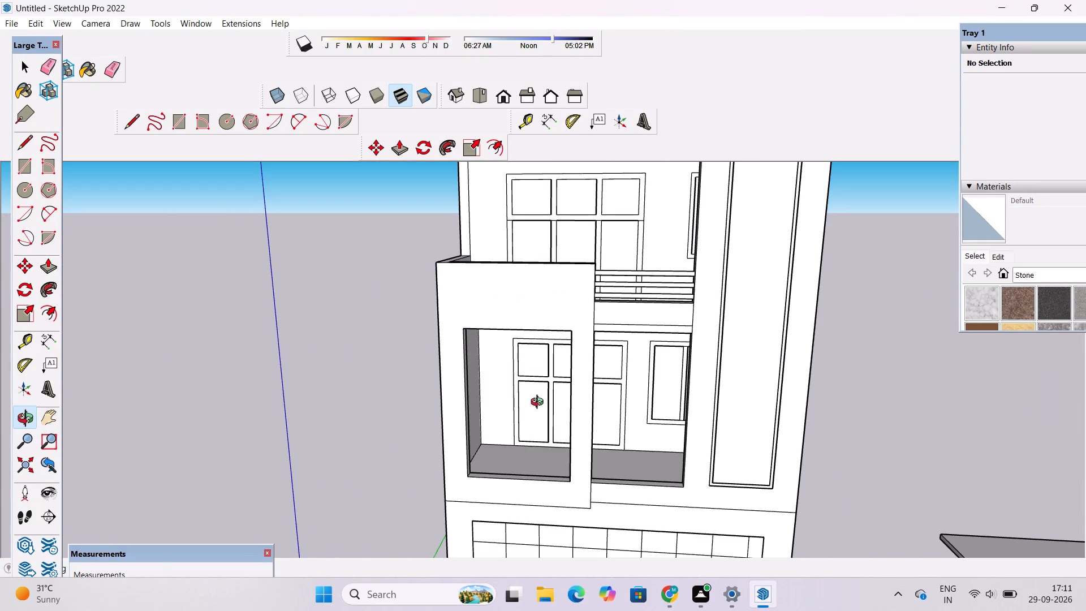
left_click_drag(535, 396, 529, 342, "shift")
scroll(506, 339, "up", 3)
left_click_drag(498, 351, 547, 408)
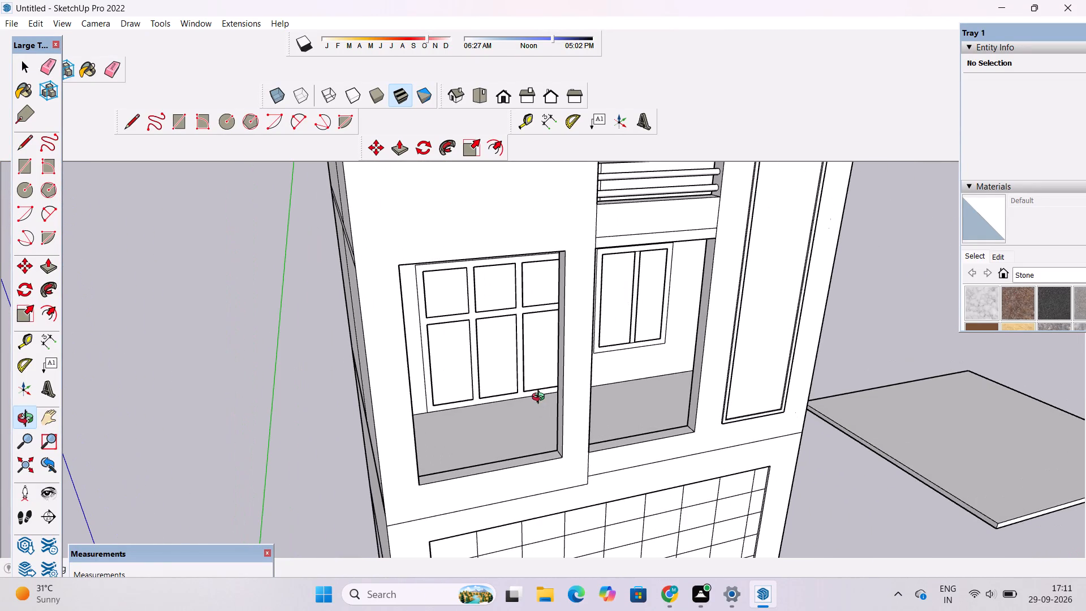
left_click_drag(611, 402, 582, 398)
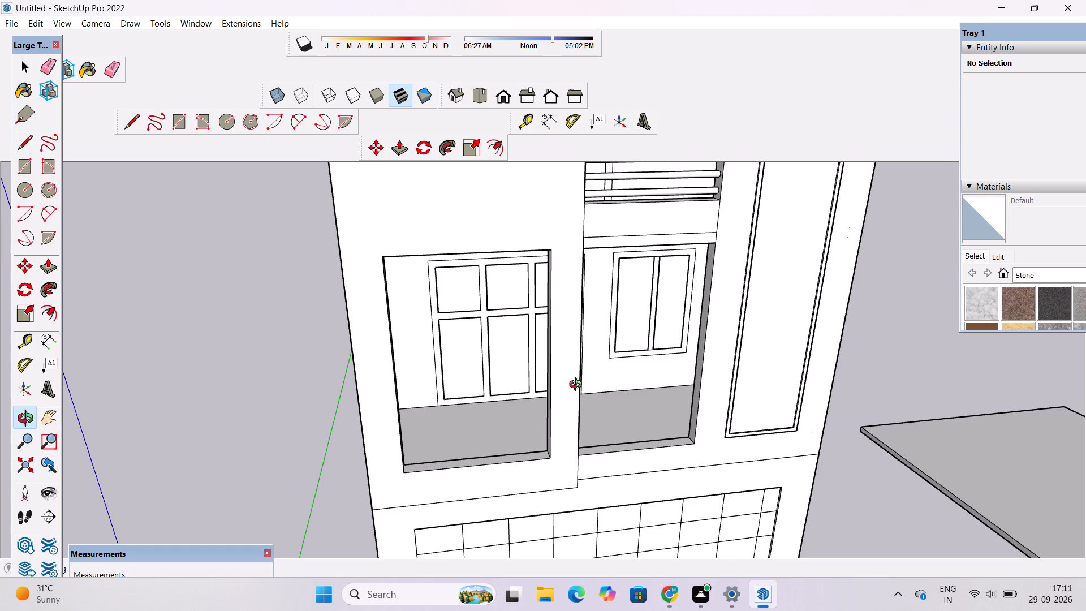
left_click_drag(642, 381, 554, 375)
scroll(528, 389, "up", 3)
left_click_drag(560, 421, 446, 415)
left_click_drag(431, 409, 510, 410, "shift")
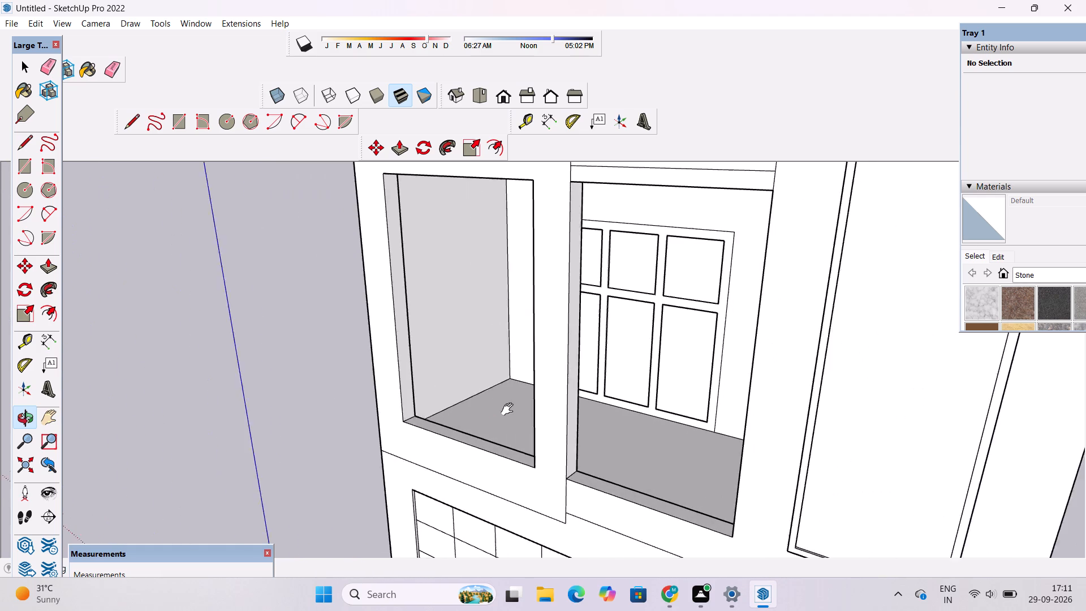
left_click_drag(510, 410, 511, 411, "shift")
left_click_drag(516, 438, 467, 423)
scroll(425, 419, "up", 3)
left_click_drag(476, 436, 446, 386)
scroll(438, 357, "down", 5)
left_click_drag(450, 448, 438, 452)
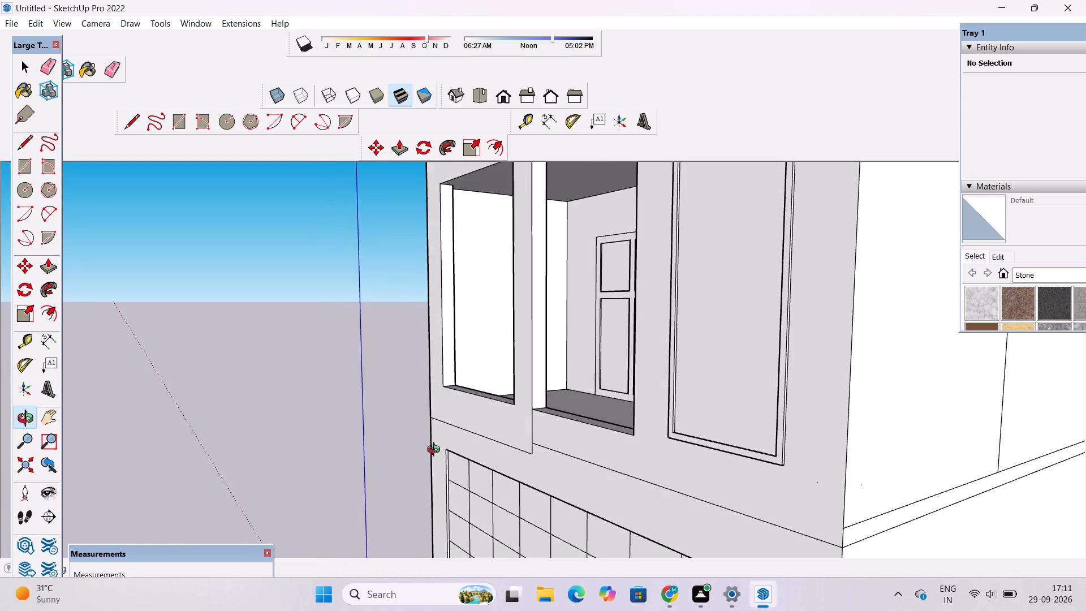
left_click_drag(443, 449, 456, 457, "shift")
scroll(456, 451, "down", 5)
left_click_drag(475, 441, 474, 484)
scroll(466, 448, "up", 3)
left_click_drag(501, 341, 508, 394, "shift")
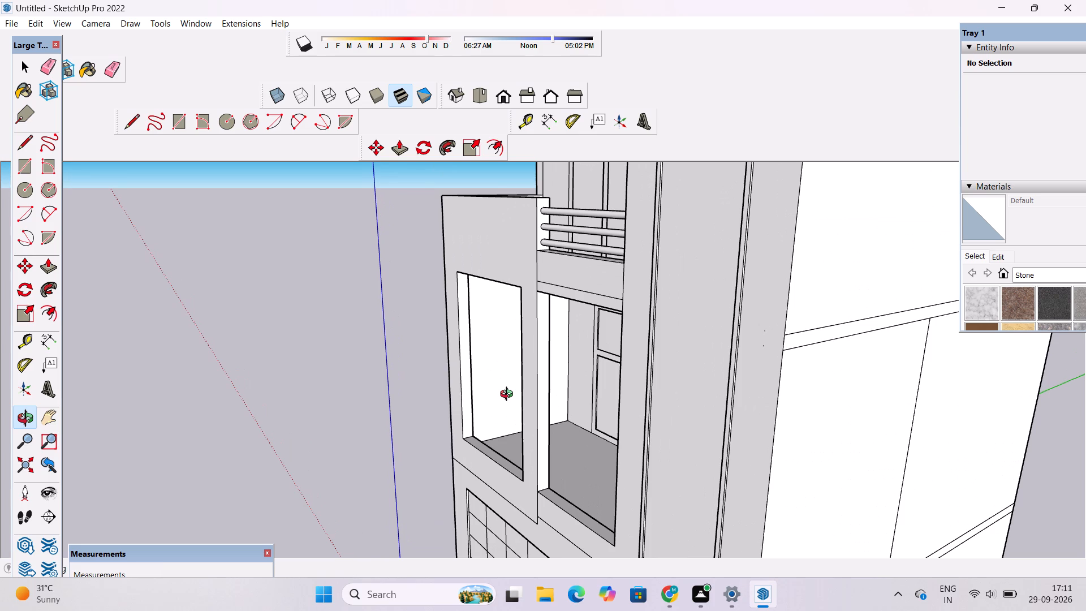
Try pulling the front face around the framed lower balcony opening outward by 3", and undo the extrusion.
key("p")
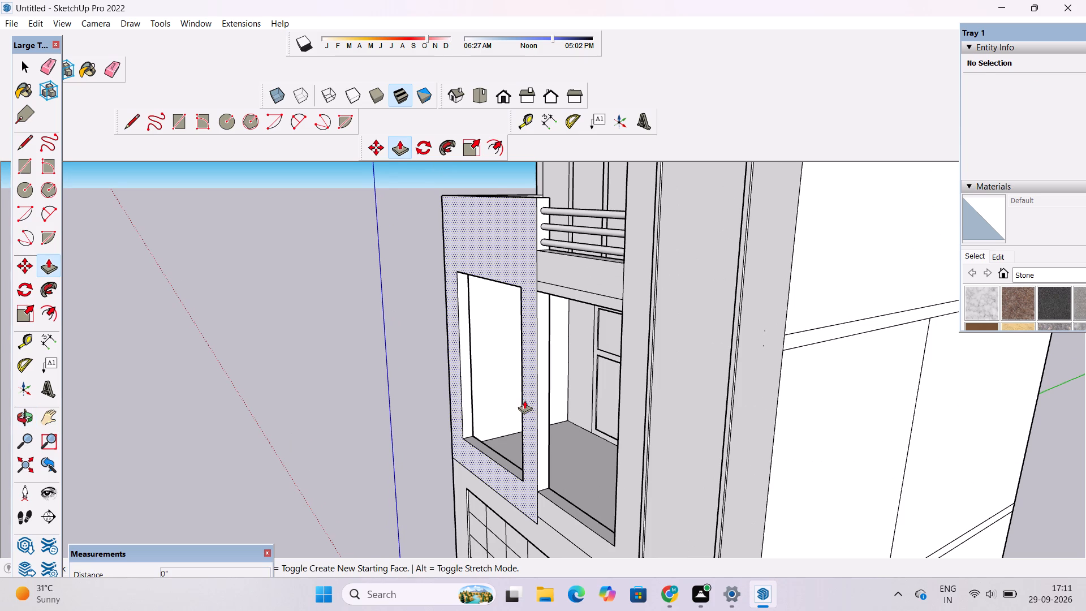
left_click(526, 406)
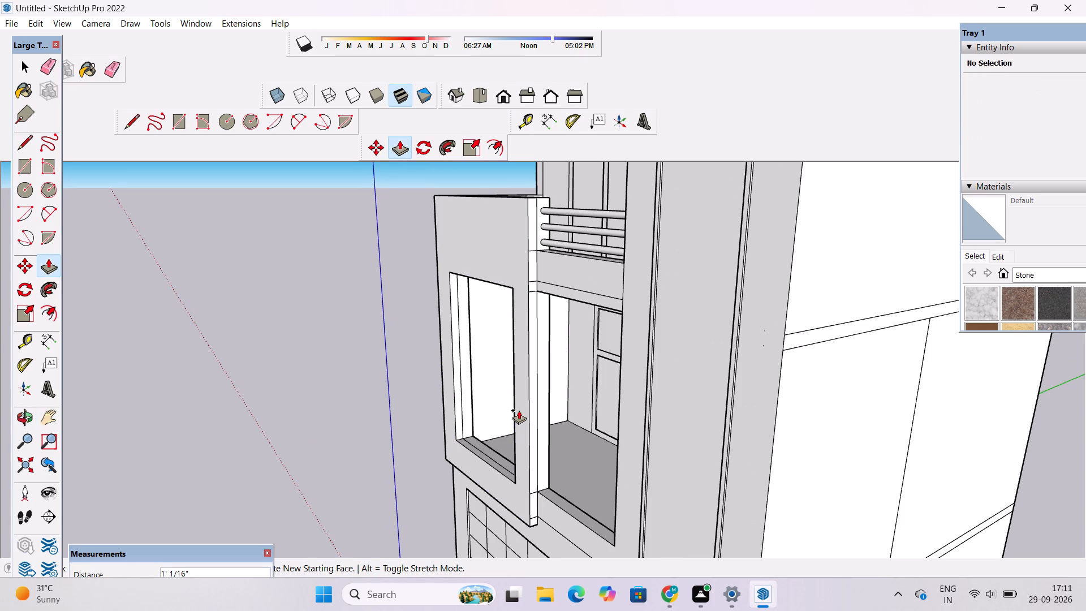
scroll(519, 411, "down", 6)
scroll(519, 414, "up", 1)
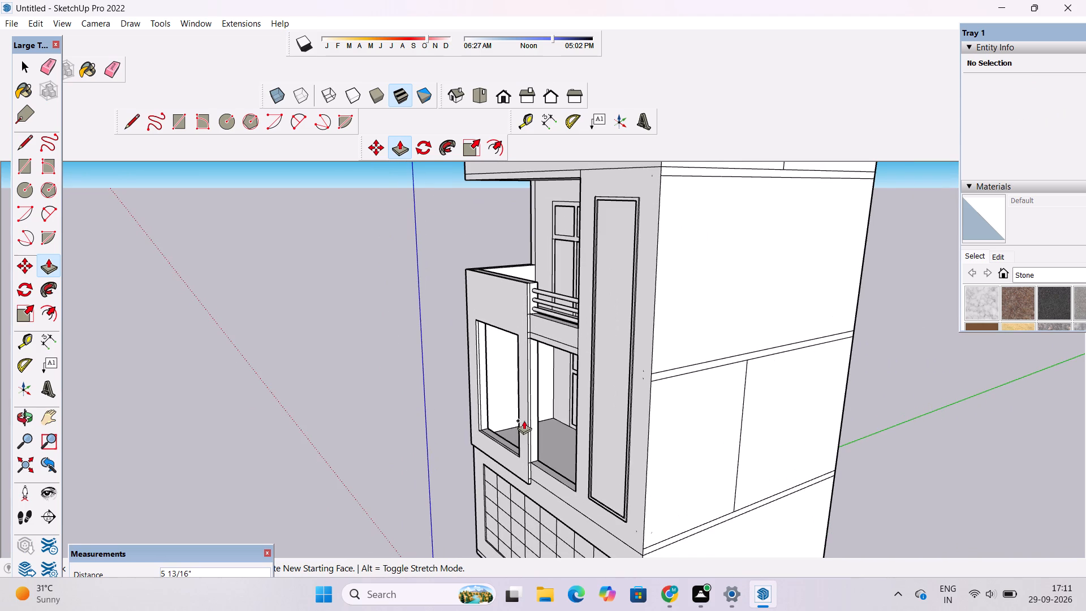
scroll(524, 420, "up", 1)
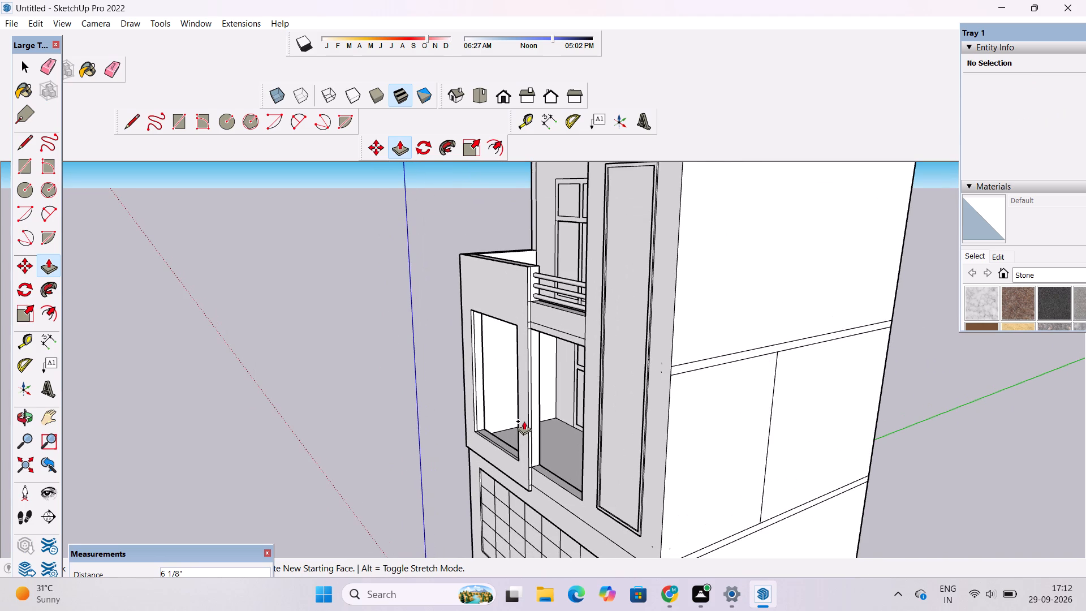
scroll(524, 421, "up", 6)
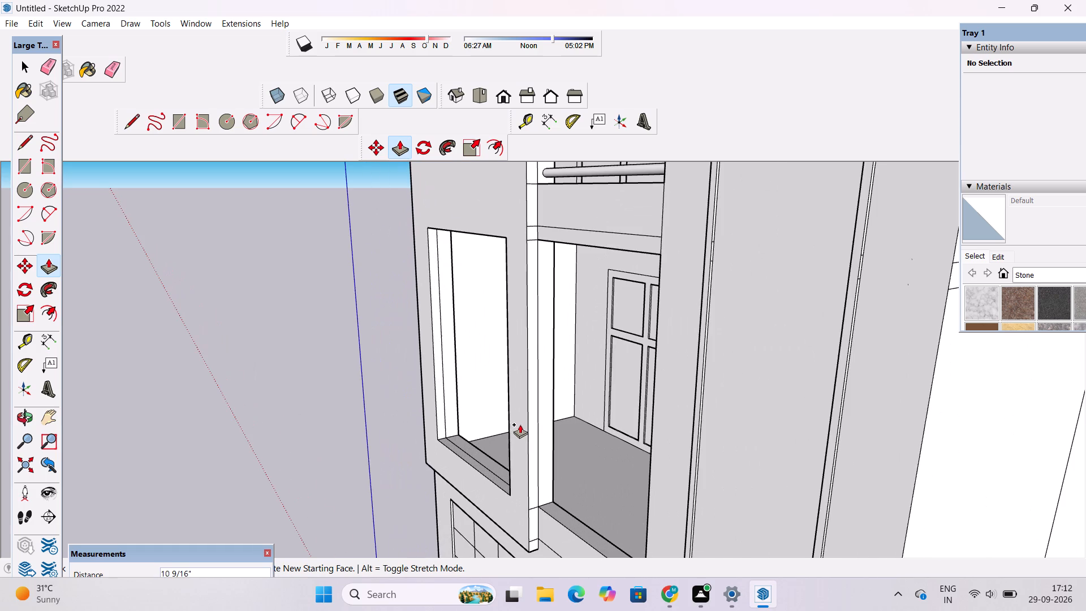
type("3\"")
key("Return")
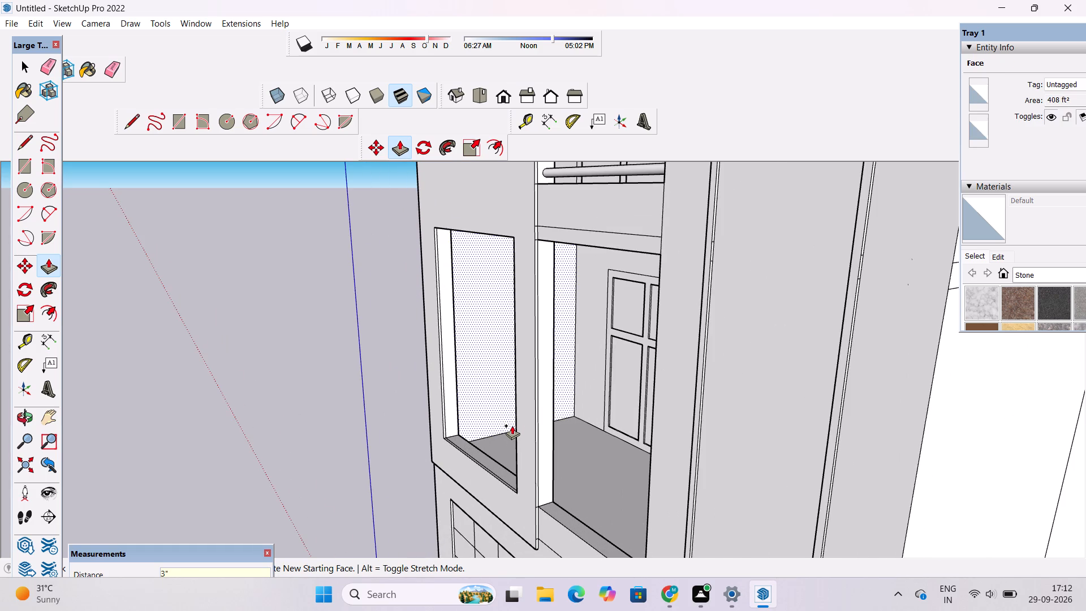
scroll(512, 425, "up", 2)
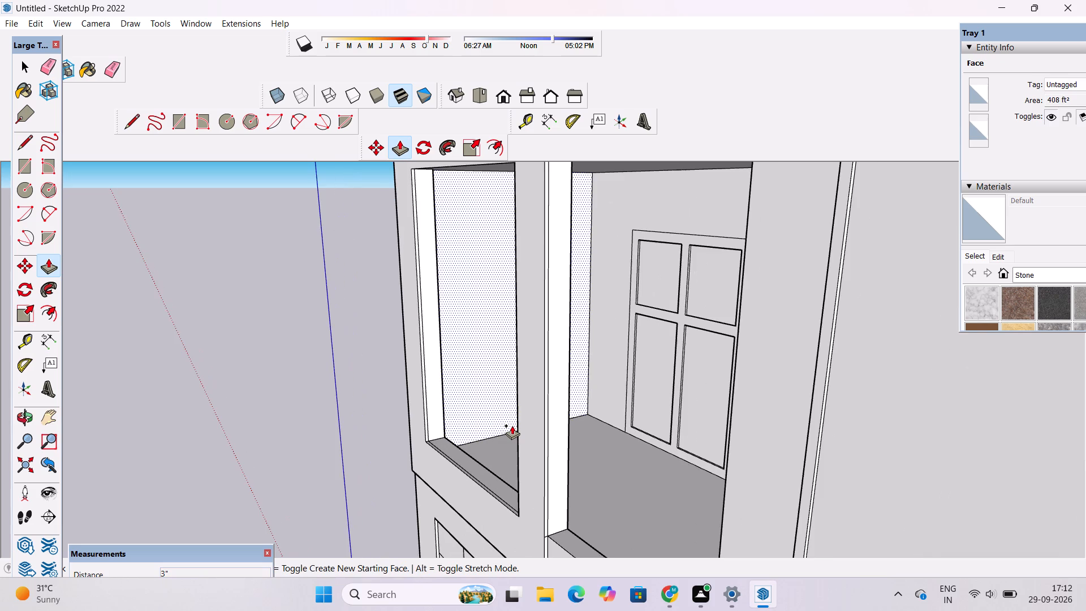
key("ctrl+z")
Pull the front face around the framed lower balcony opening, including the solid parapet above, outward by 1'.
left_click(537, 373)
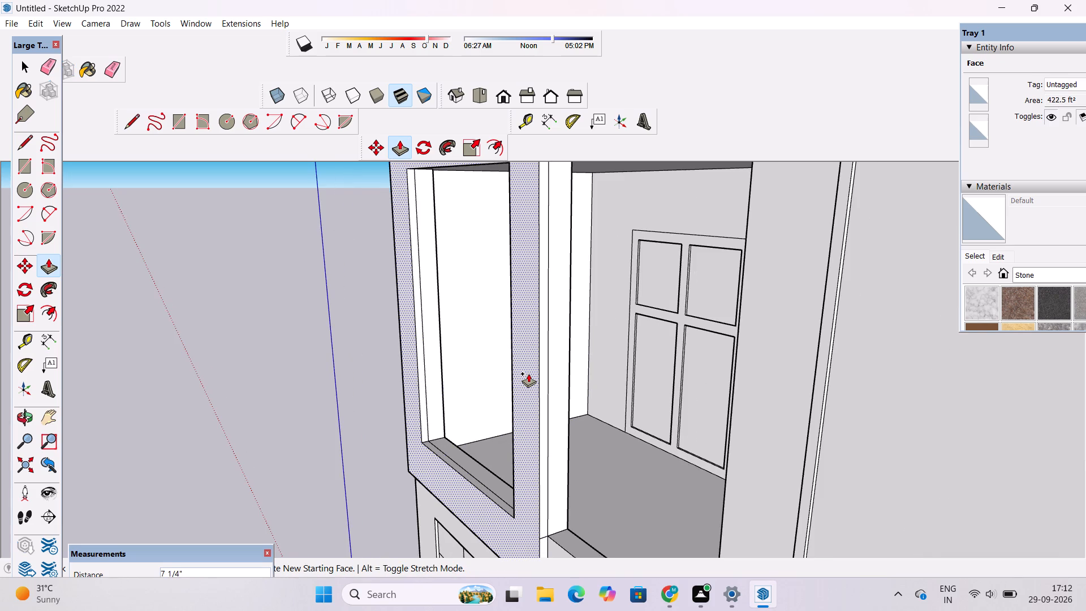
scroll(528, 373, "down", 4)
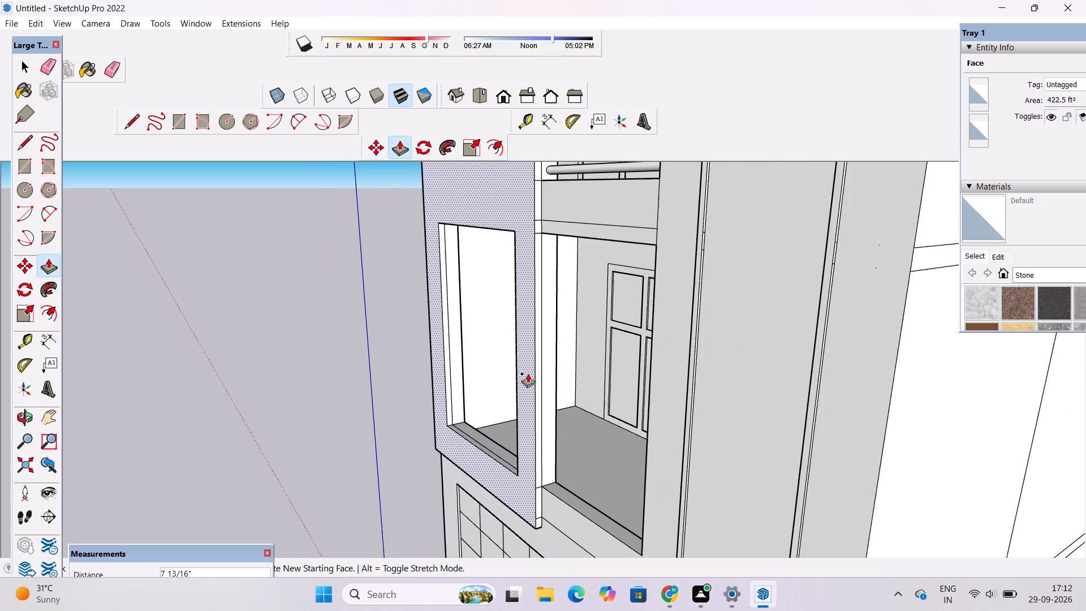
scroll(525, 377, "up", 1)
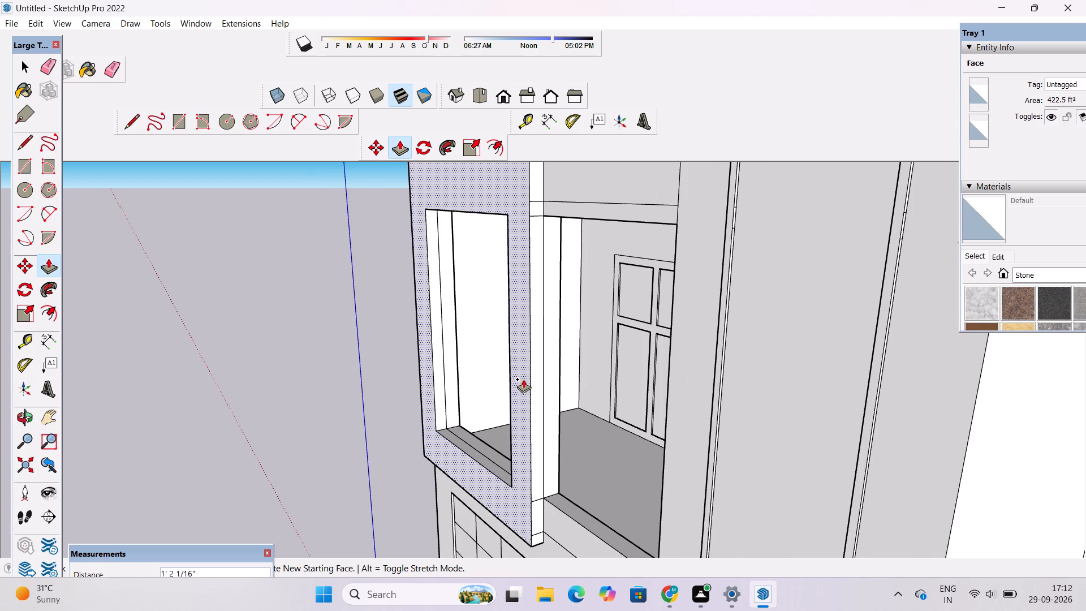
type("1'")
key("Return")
Examine the projecting balcony frame from the front and sides, including the seam lines along the inner sides and sill of its opening.
key("o")
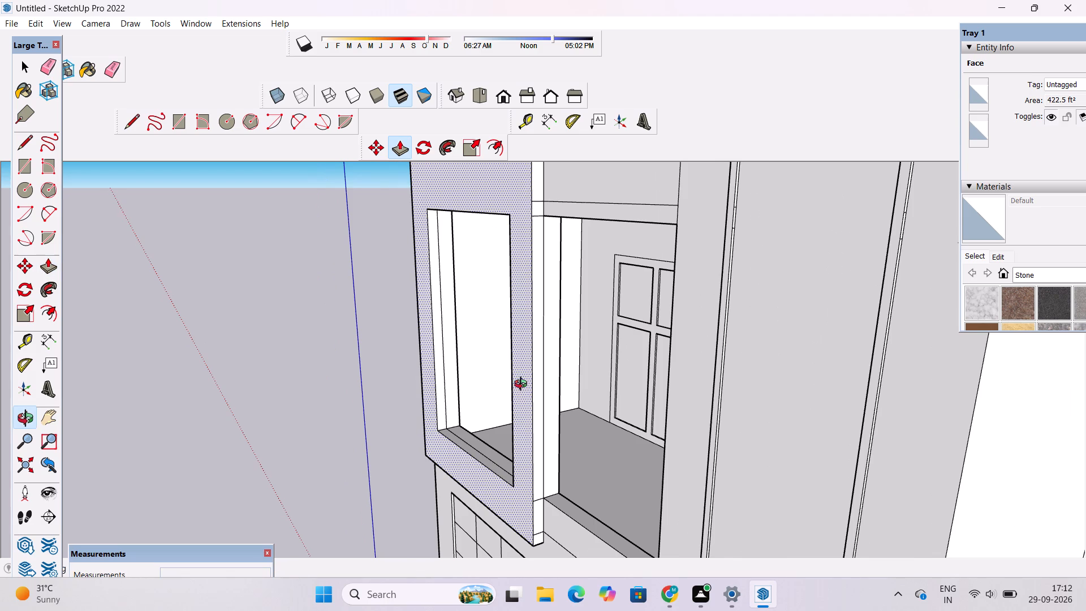
scroll(523, 385, "down", 13)
scroll(498, 320, "up", 9)
left_click_drag(485, 312, 733, 278)
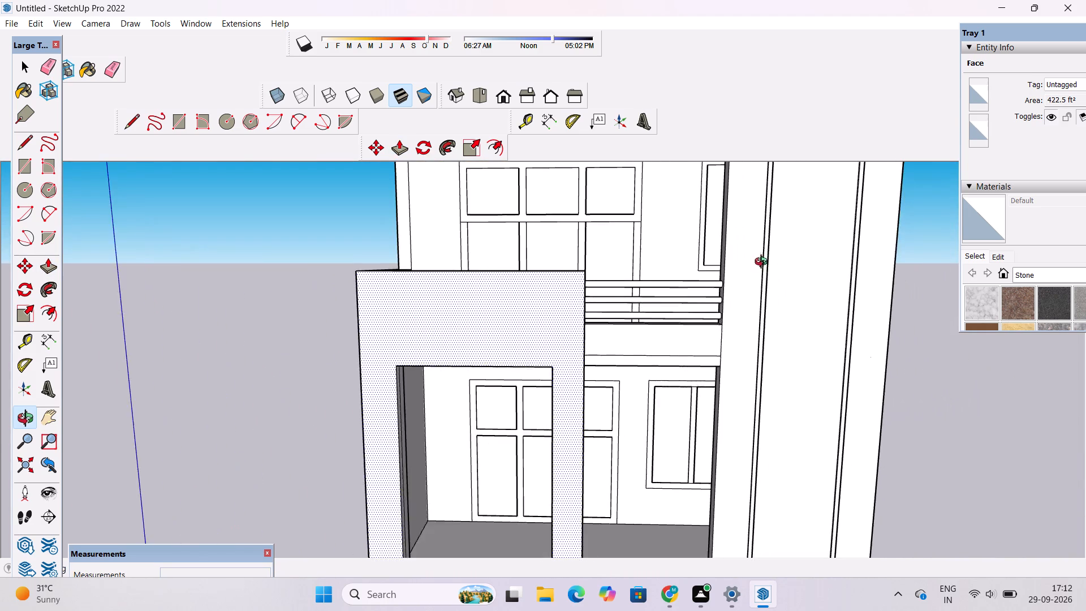
scroll(759, 271, "down", 5)
scroll(420, 341, "up", 5)
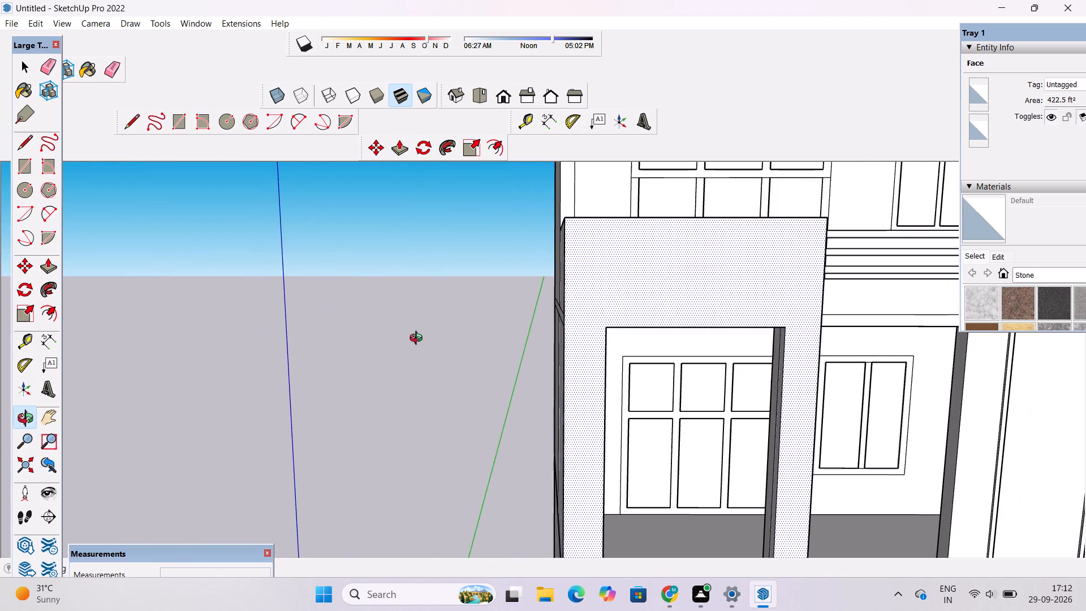
left_click_drag(441, 343, 655, 343)
scroll(654, 339, "down", 3)
left_click_drag(675, 359, 479, 368)
scroll(458, 377, "down", 6)
left_click_drag(555, 388, 493, 390)
scroll(489, 381, "up", 4)
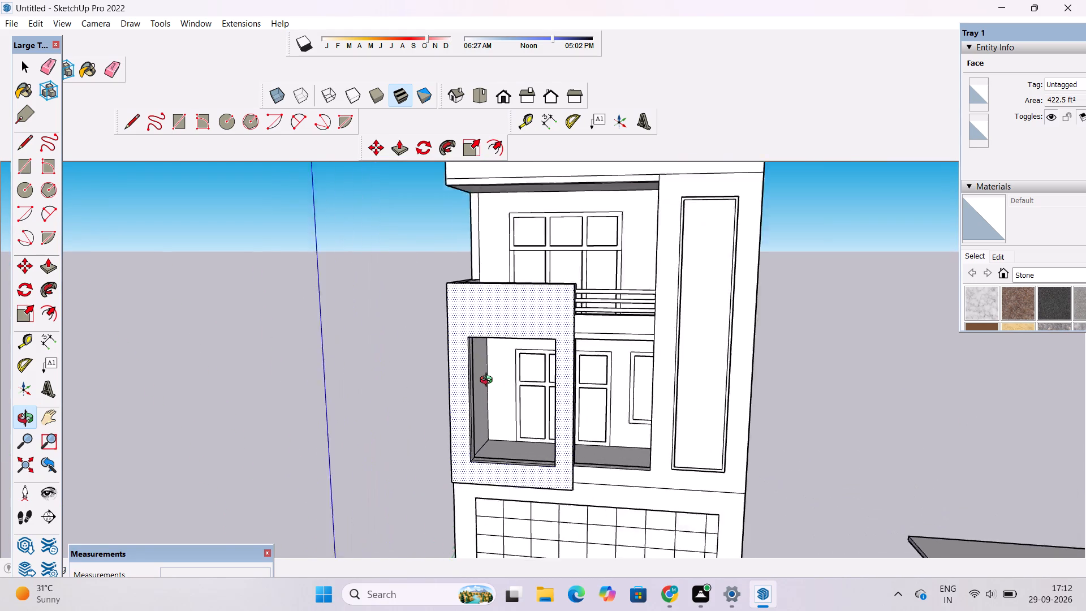
scroll(489, 381, "up", 2)
left_click_drag(593, 387, 494, 398)
scroll(457, 416, "down", 5)
scroll(482, 462, "up", 3)
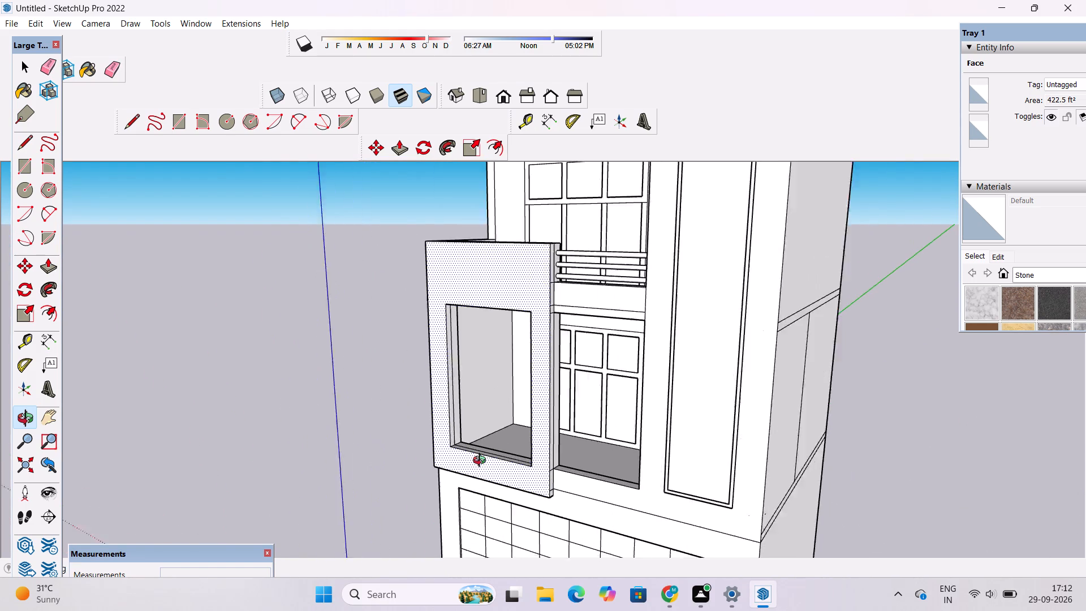
scroll(482, 462, "up", 6)
left_click_drag(489, 476, 532, 545)
scroll(479, 444, "up", 8)
left_click_drag(453, 451, 399, 389)
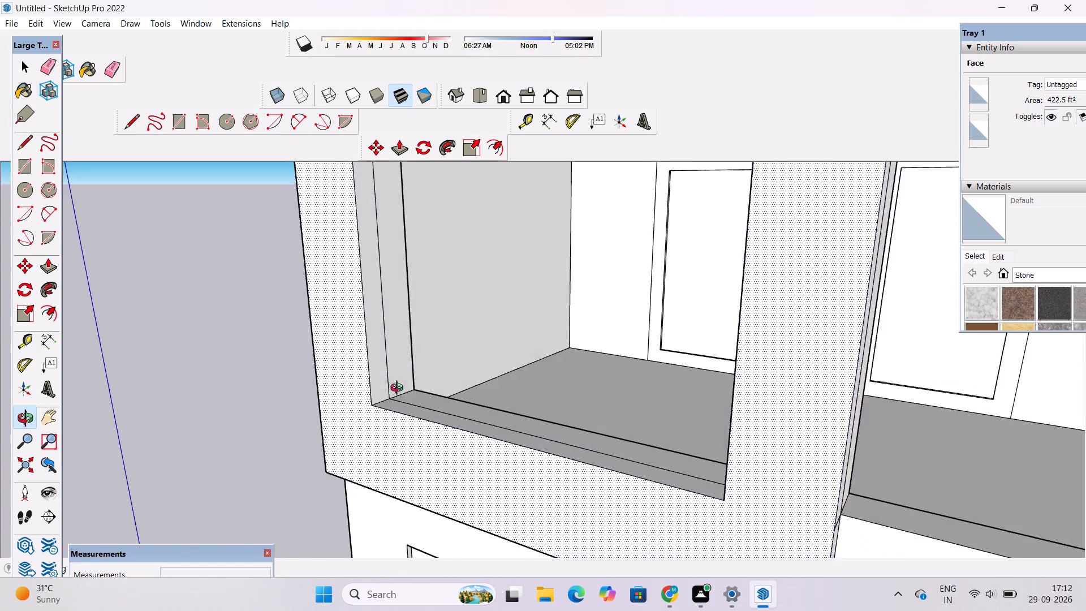
left_click_drag(399, 389, 398, 388)
left_click_drag(374, 368, 416, 481, "shift")
left_click_drag(416, 481, 403, 462)
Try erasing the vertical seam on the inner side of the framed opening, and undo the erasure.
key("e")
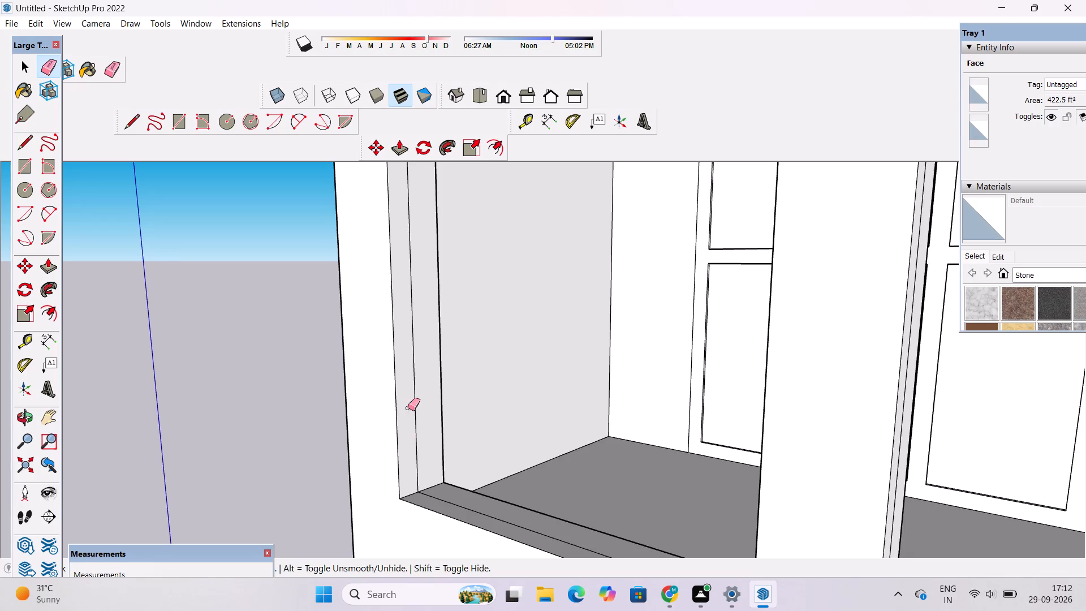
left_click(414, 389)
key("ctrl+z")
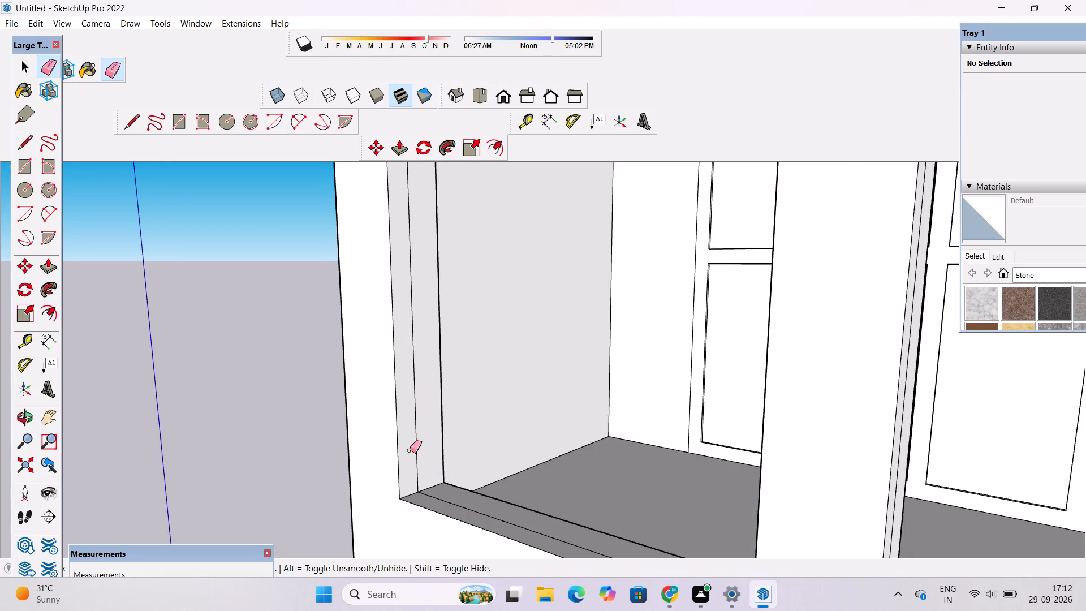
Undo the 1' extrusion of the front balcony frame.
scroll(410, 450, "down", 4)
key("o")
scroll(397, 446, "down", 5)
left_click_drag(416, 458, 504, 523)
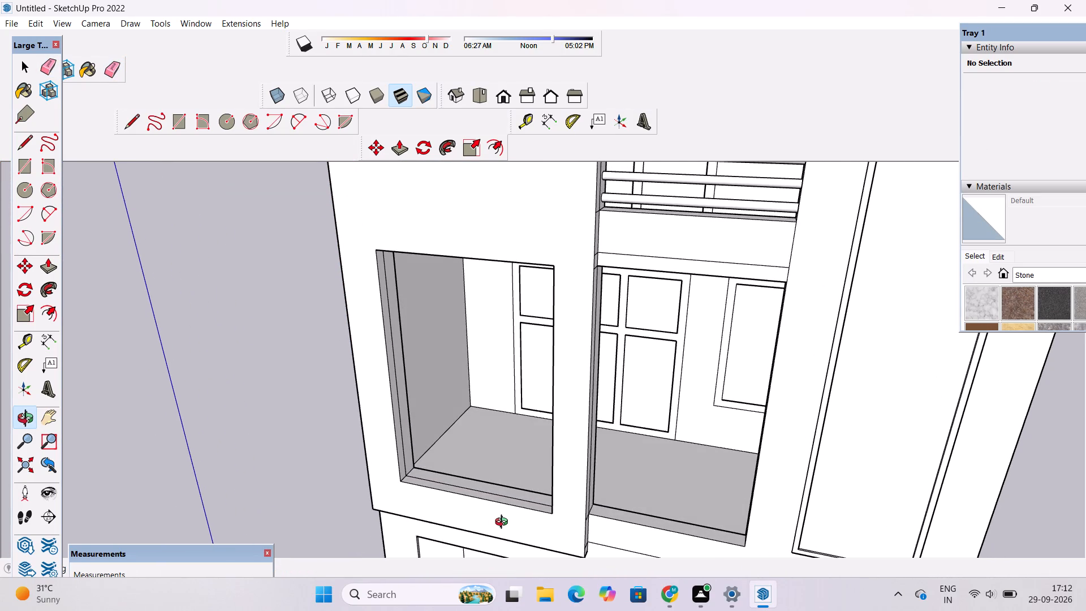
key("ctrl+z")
Examine the inner sides and sills of the framed opening and the adjacent opening beneath the railed balcony.
scroll(439, 481, "up", 3)
left_click_drag(447, 495, 535, 533)
left_click_drag(535, 526, 446, 499, "shift")
scroll(439, 496, "up", 4)
left_click_drag(442, 506, 487, 494)
left_click_drag(520, 492, 326, 569, "shift")
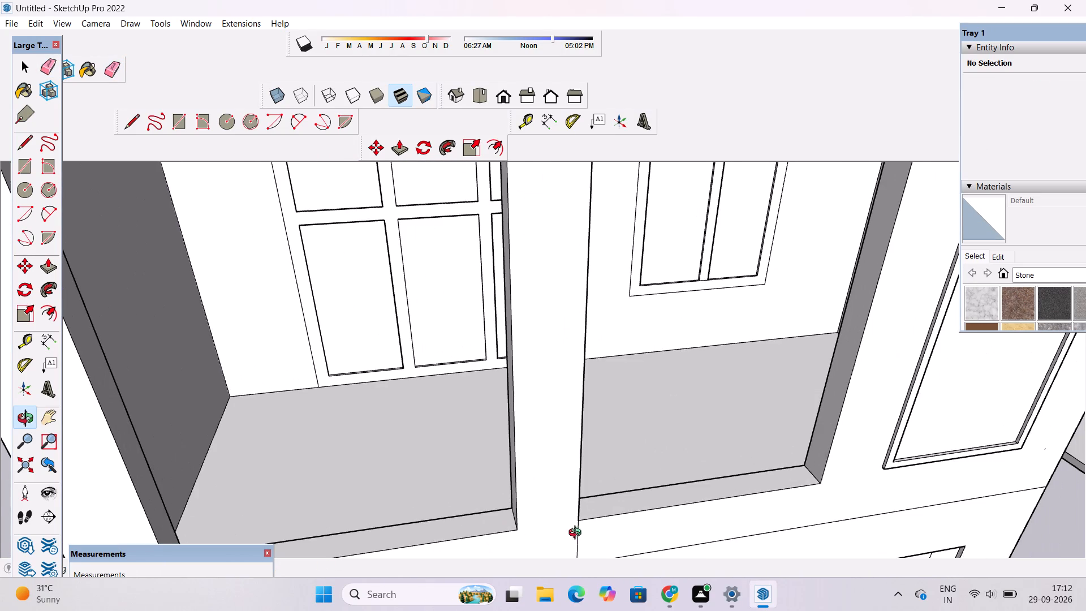
left_click_drag(617, 518, 430, 430)
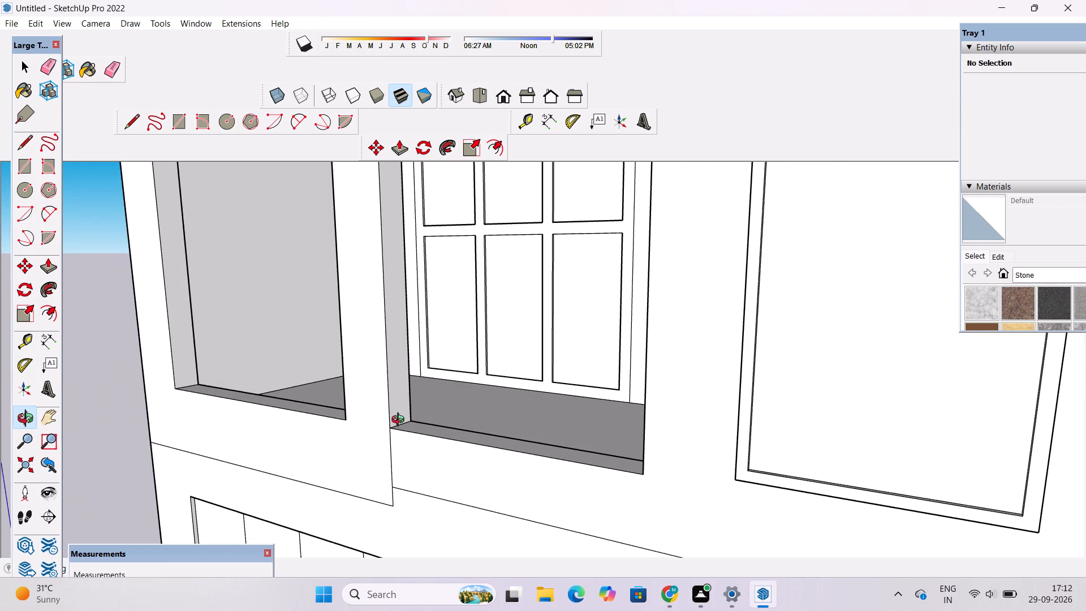
left_click_drag(399, 421, 433, 473, "shift")
scroll(433, 473, "up", 4)
left_click_drag(432, 472, 410, 433)
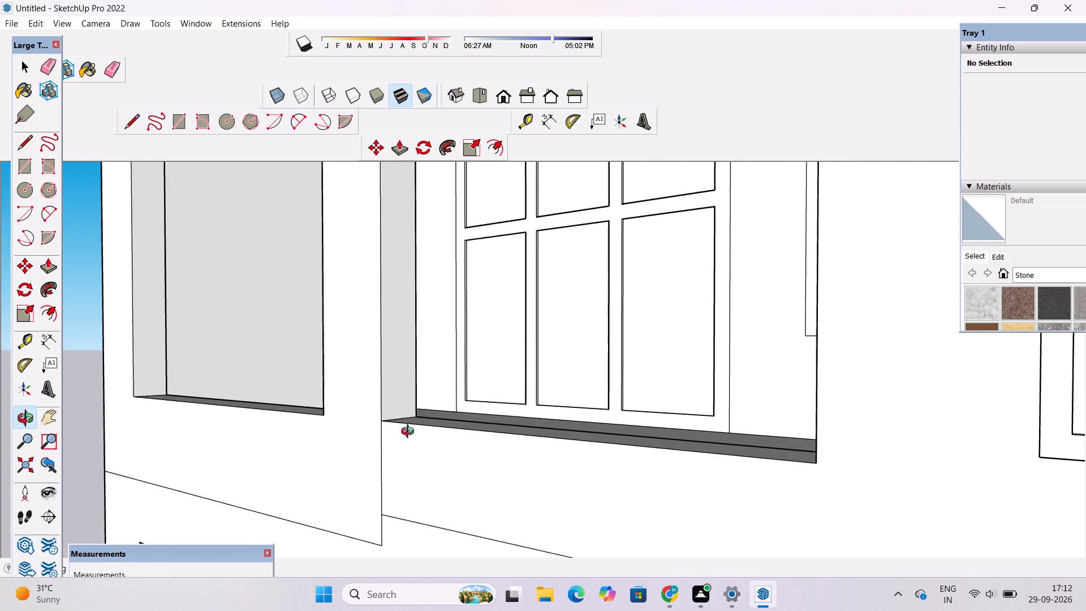
Draw a 5' vertical line on the inner side of the opening beneath the railed balcony, starting at its sill edge's midpoint.
left_click_drag(410, 432, 419, 480, "shift")
scroll(395, 459, "up", 4)
left_click_drag(415, 468, 406, 492)
scroll(377, 493, "up", 2)
left_click_drag(390, 491, 354, 501)
left_click_drag(354, 501, 367, 504)
left_click(367, 504)
key("l")
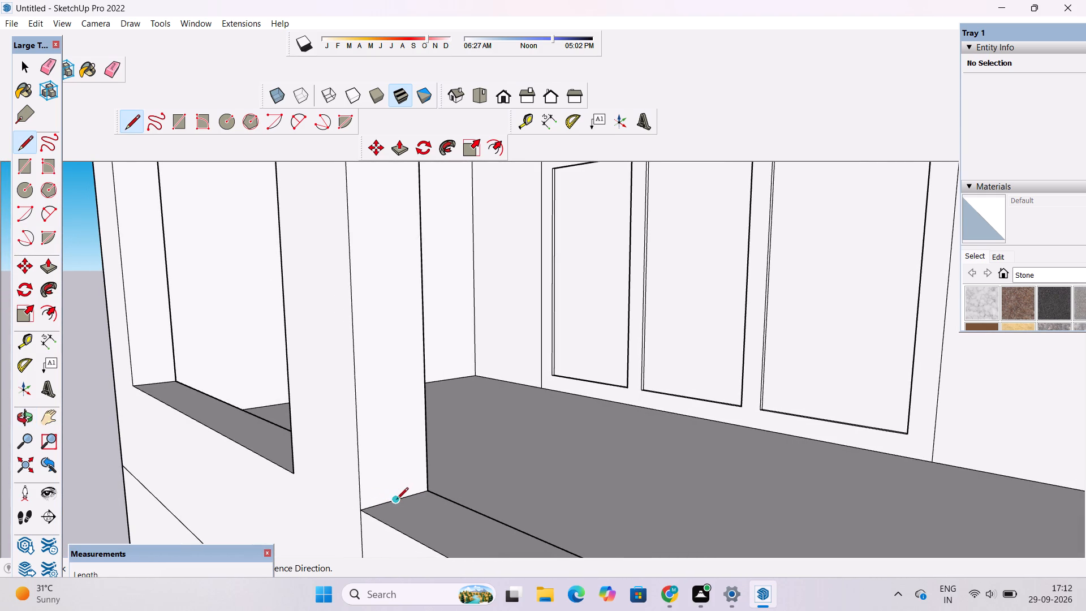
left_click(395, 501)
scroll(394, 496, "down", 4)
scroll(400, 433, "down", 2)
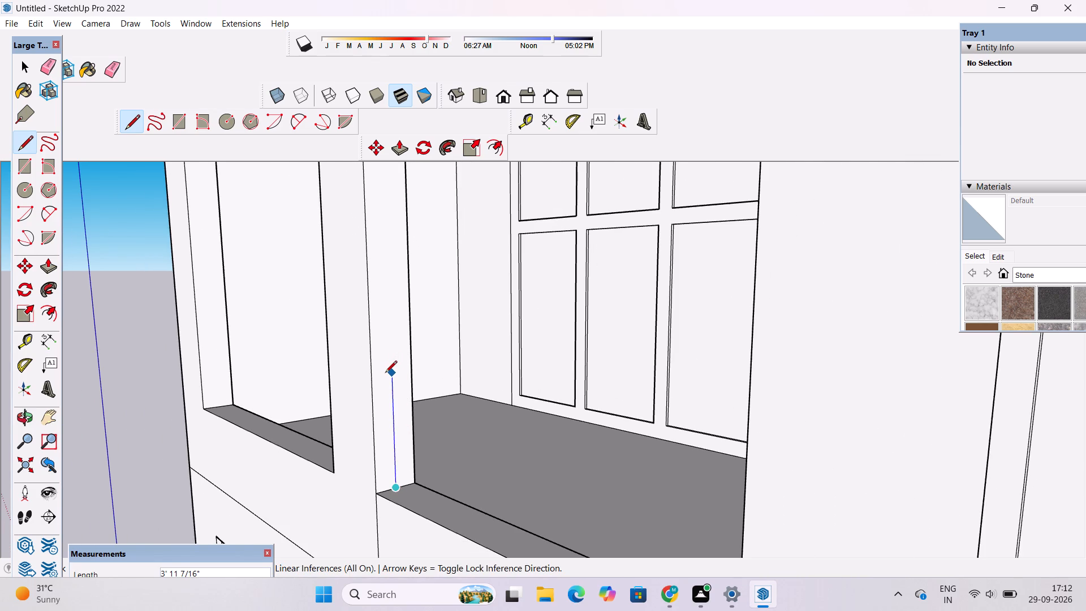
type("5'")
key("Return")
key("Return")
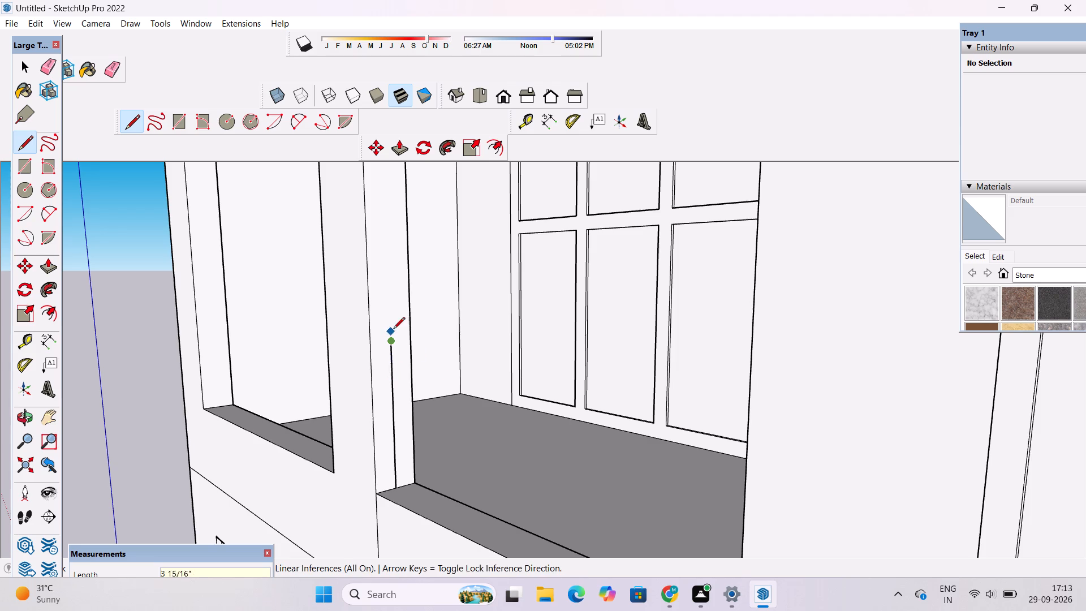
scroll(460, 365, "down", 6)
scroll(480, 355, "up", 5)
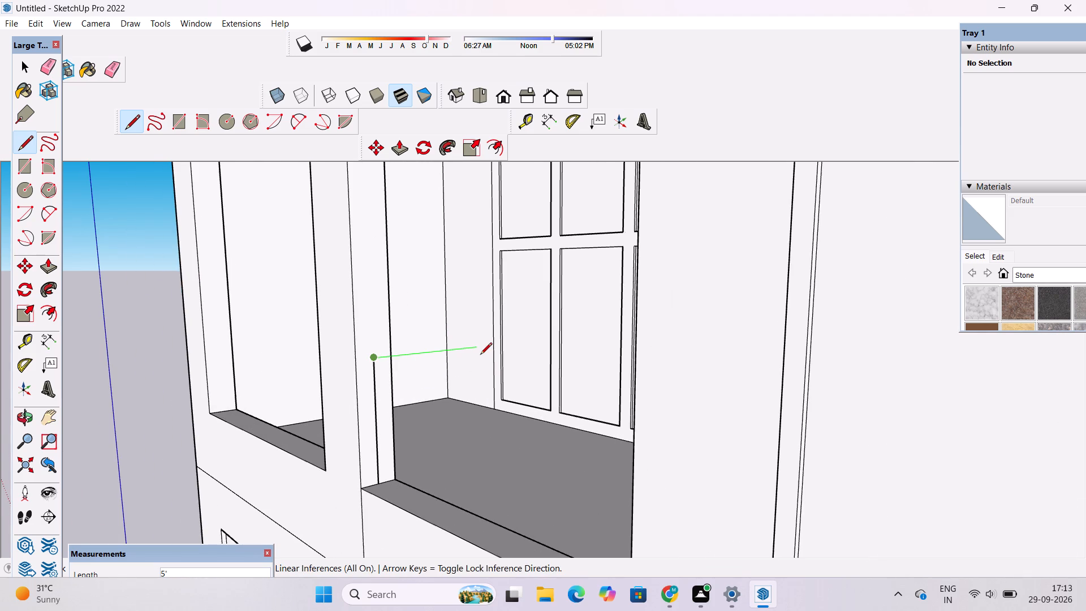
key("space")
Draw a 5' vertical line on the inner side of the framed opening, starting at the midpoint of its sill edge.
scroll(300, 385, "down", 5)
scroll(258, 356, "up", 3)
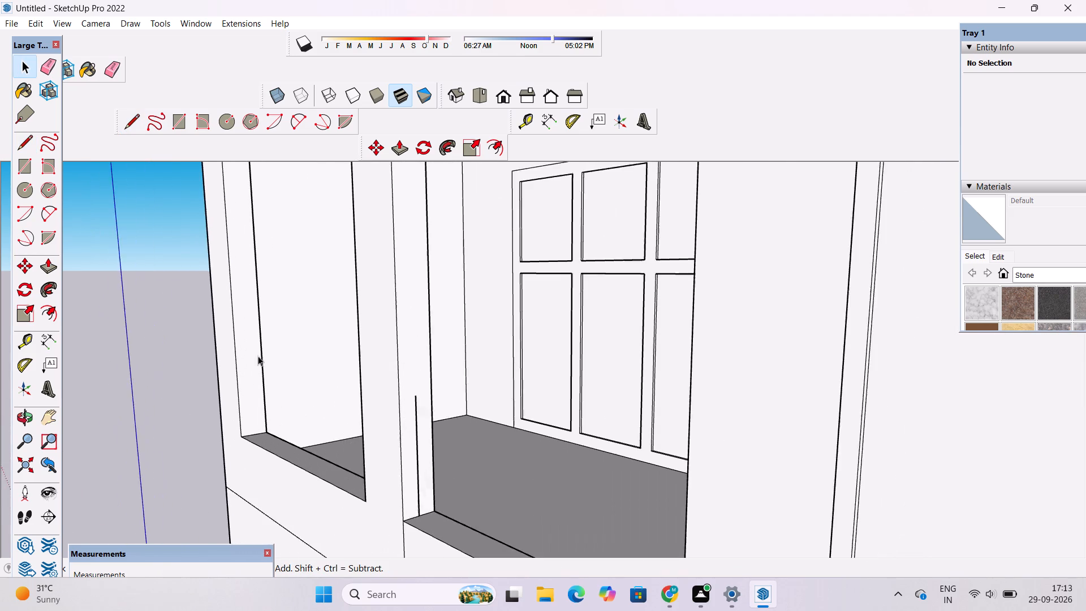
scroll(258, 356, "up", 5)
left_click(129, 124)
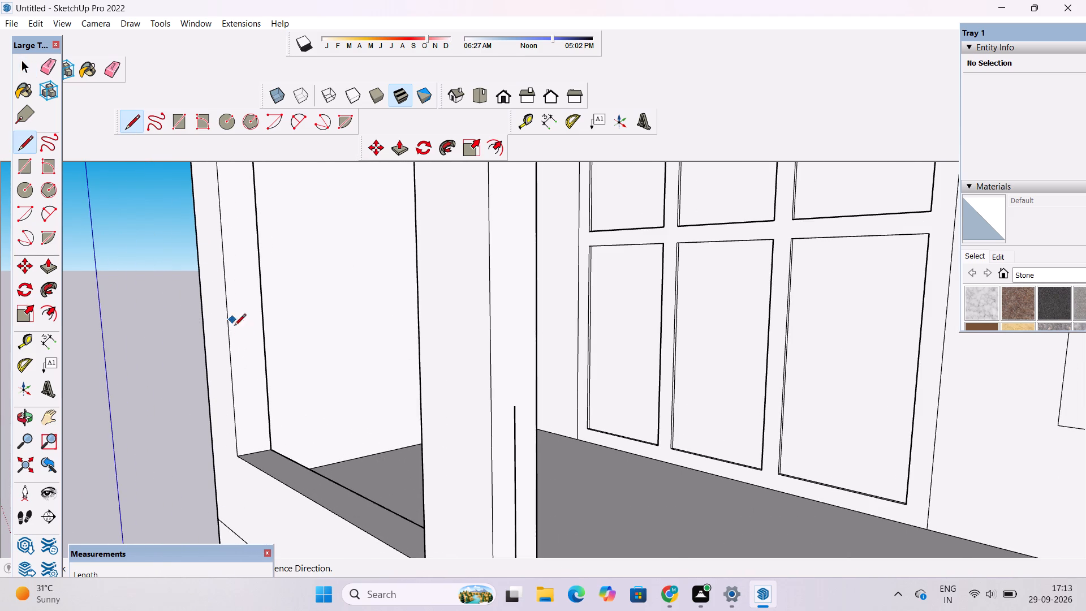
left_click(253, 454)
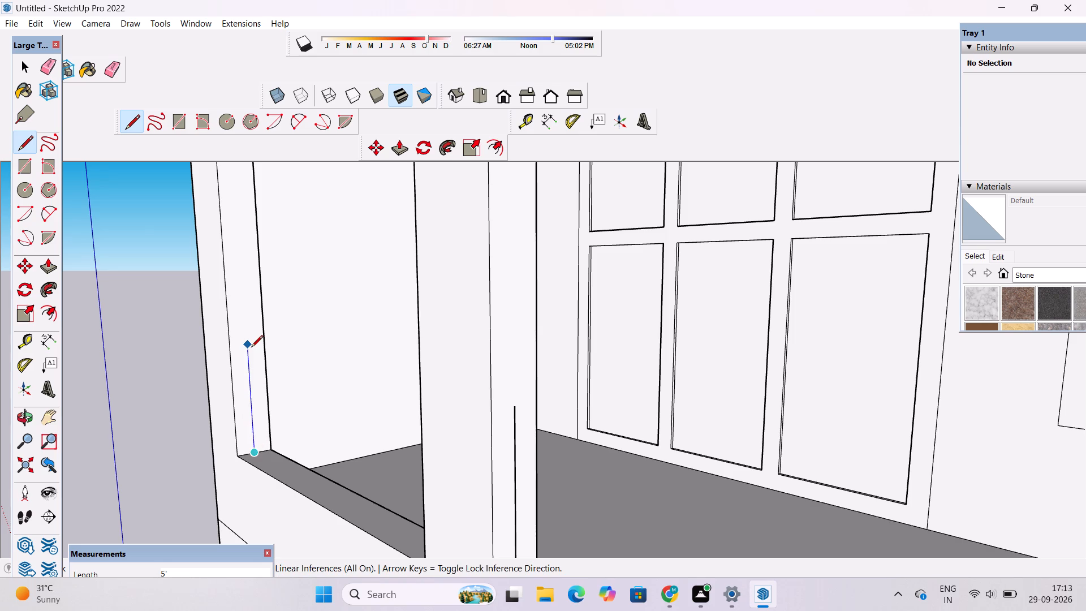
type("5'")
key("Return")
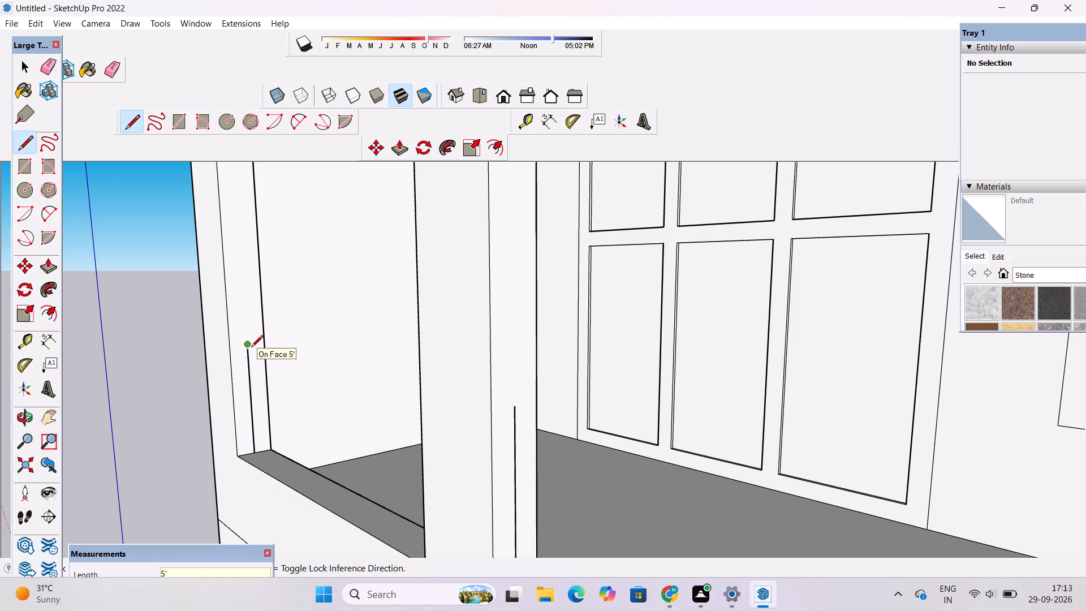
key("space")
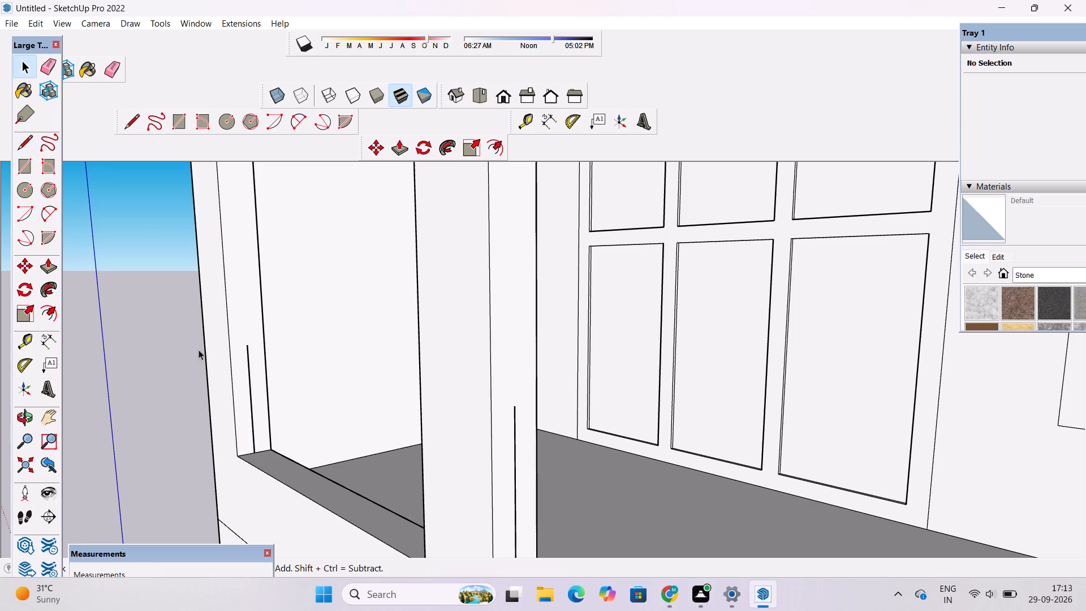
Draw a circle of 3" radius centred on the upper end of the vertical line in the framed opening.
left_click(226, 125)
scroll(244, 458, "up", 6)
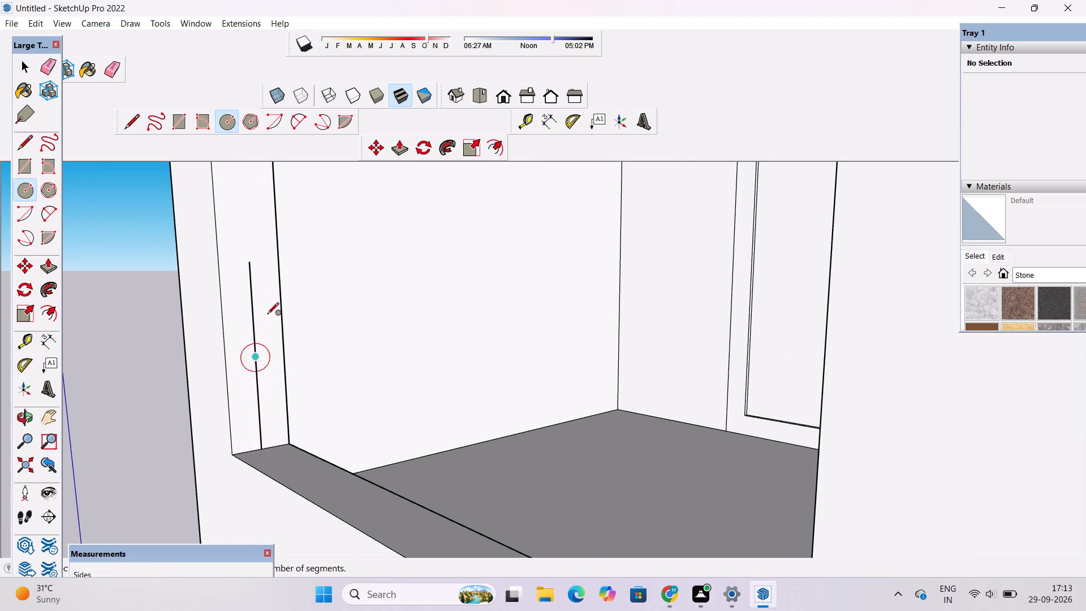
left_click(247, 264)
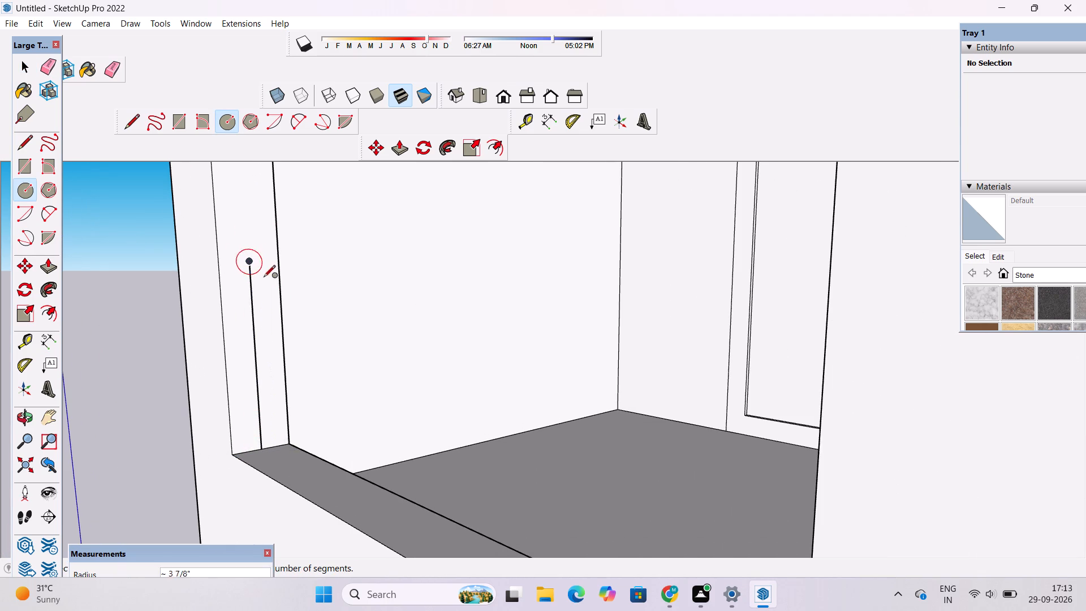
key("3")
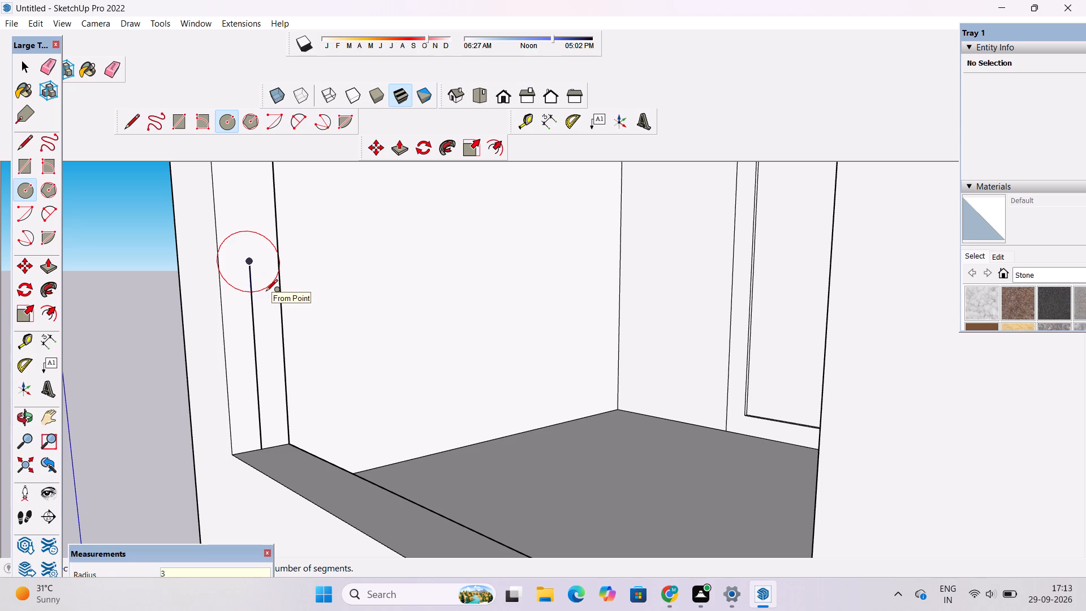
key("shift+quotedbl")
key("Return")
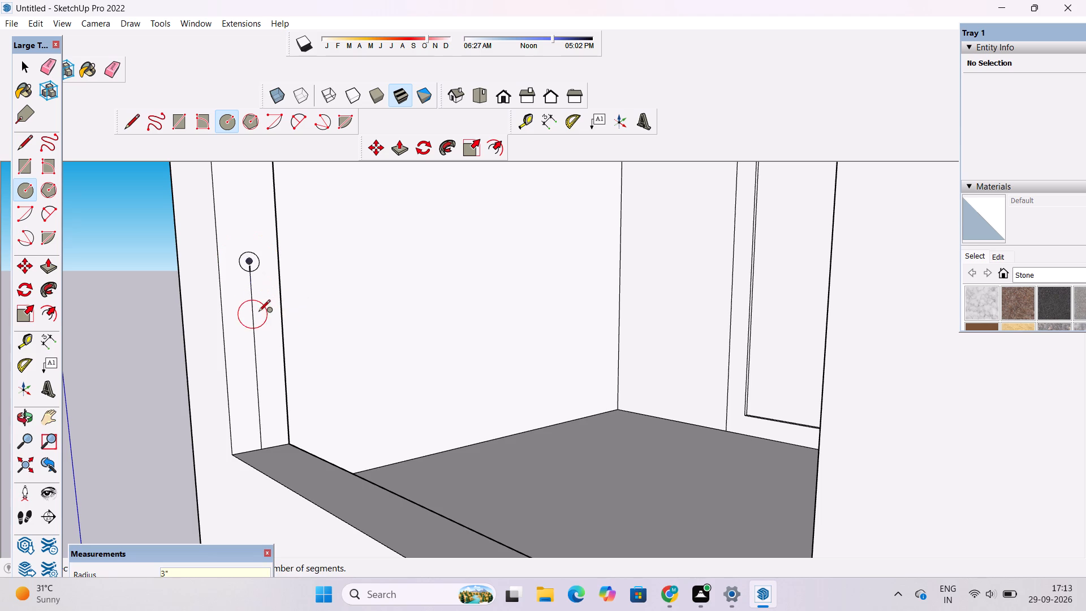
key("space")
Erase the vertical guide line inside and below the circle in the framed opening.
scroll(245, 266, "up", 5)
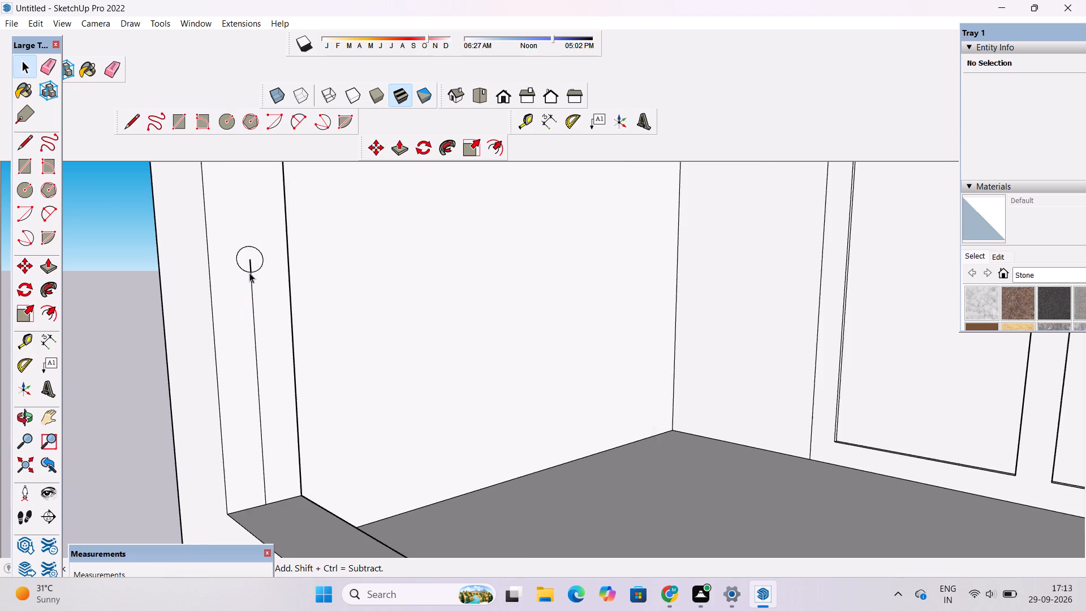
scroll(249, 273, "up", 4)
scroll(256, 256, "down", 4)
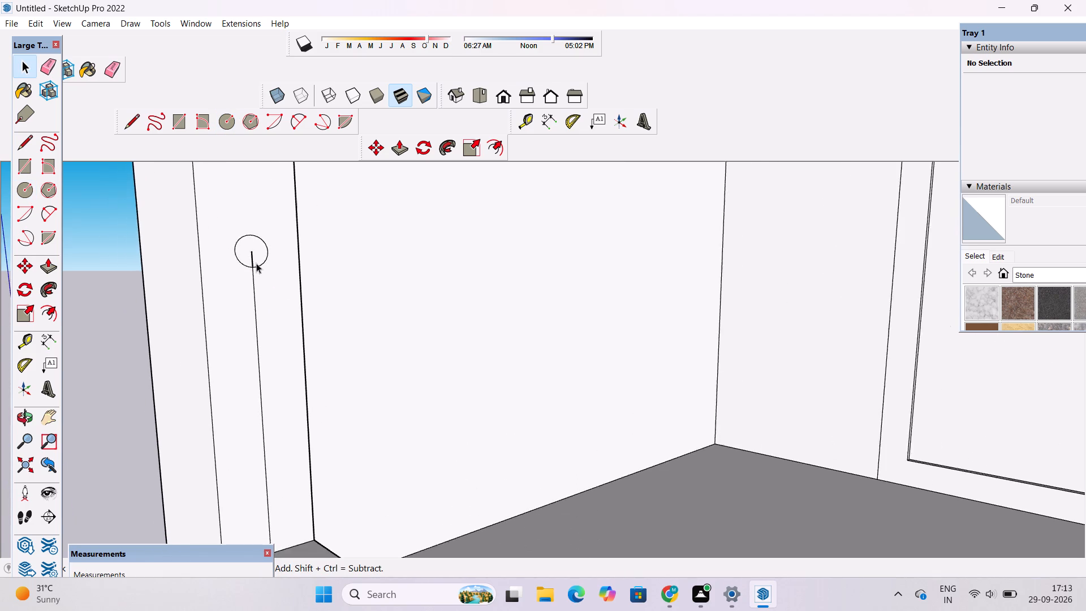
scroll(269, 313, "up", 7)
key("e")
scroll(256, 289, "down", 4)
left_click_drag(257, 285, 235, 361)
scroll(229, 299, "down", 5)
scroll(238, 239, "up", 3)
left_click_drag(236, 247, 236, 258)
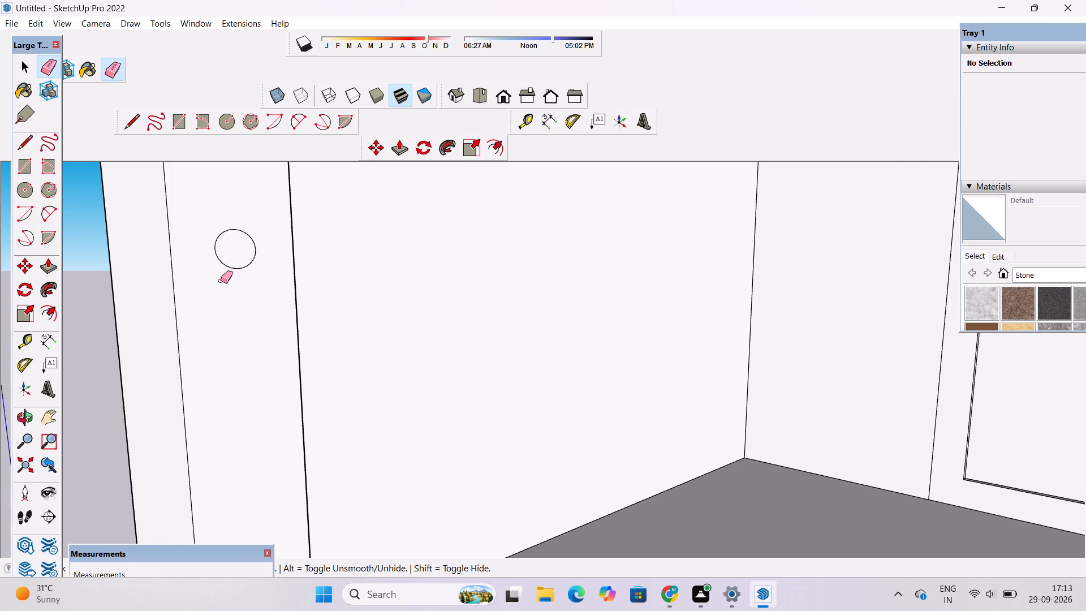
scroll(222, 290, "down", 1)
key("space")
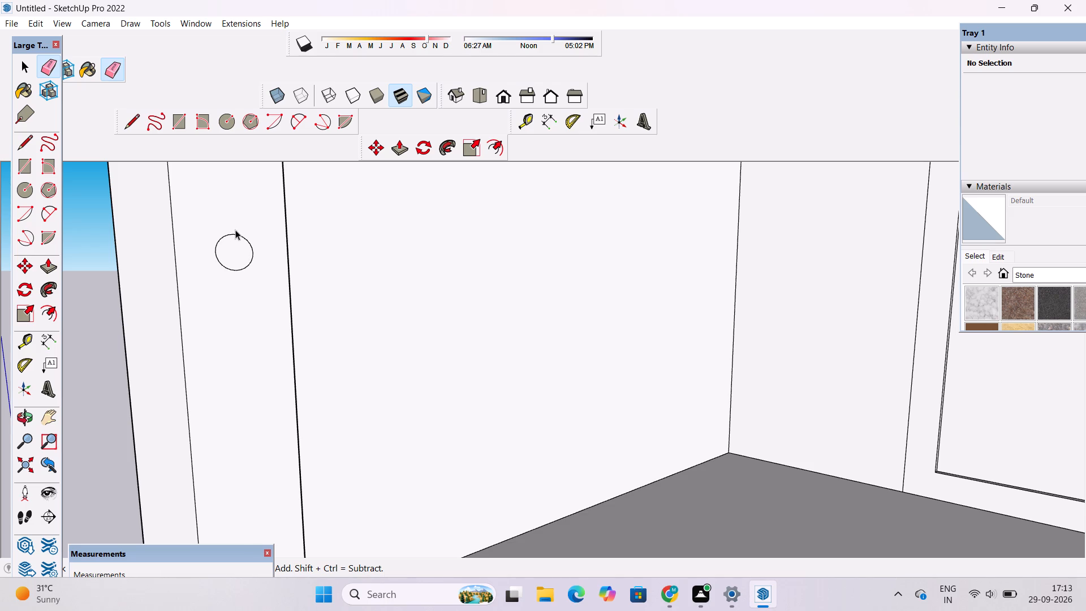
Copy the circle straight down the framed opening's inner side three times at 1.5' spacing.
scroll(225, 269, "down", 5)
scroll(225, 263, "up", 3)
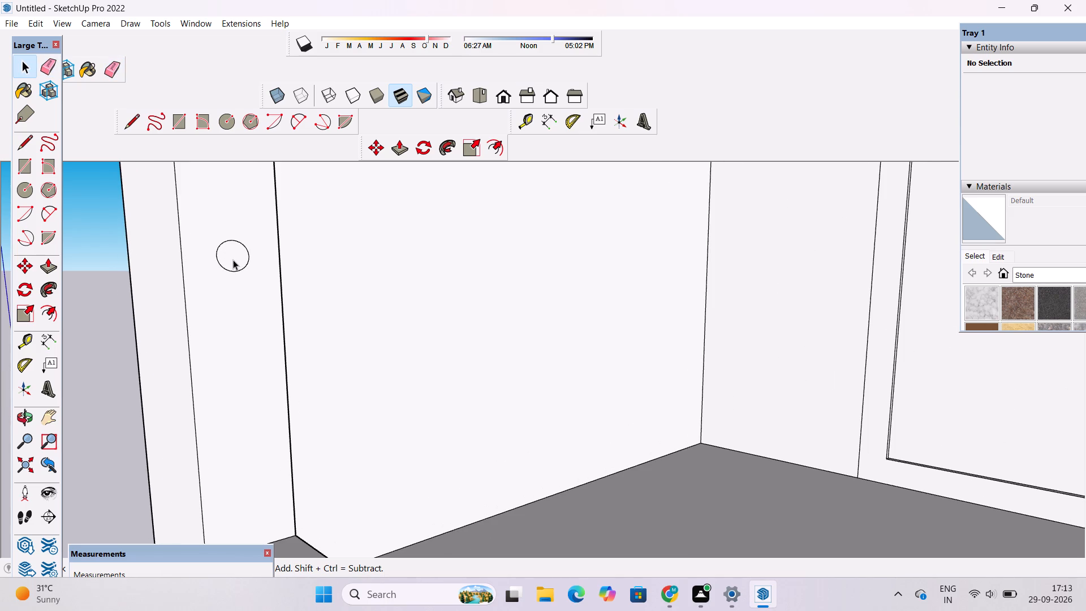
left_click(235, 261)
left_click(235, 261)
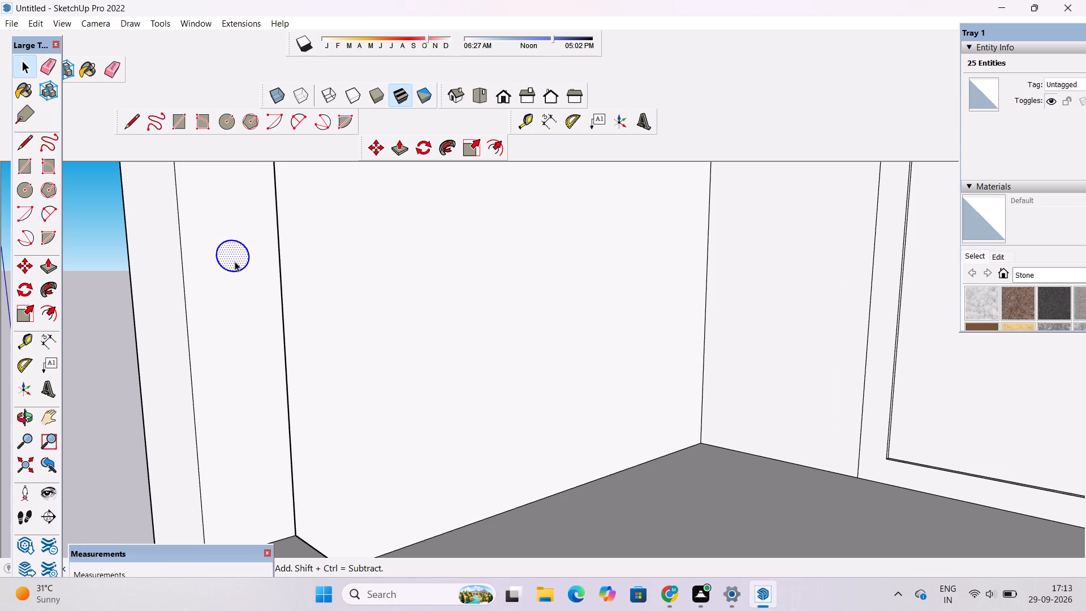
scroll(244, 296, "left", 4)
key("m")
scroll(244, 296, "right", 1)
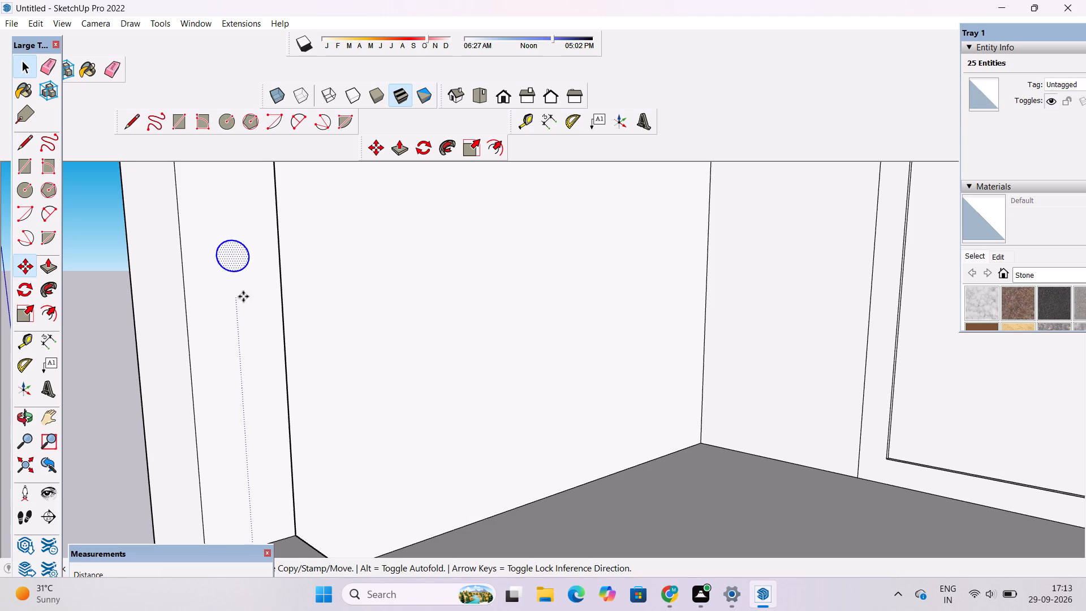
left_click(234, 274)
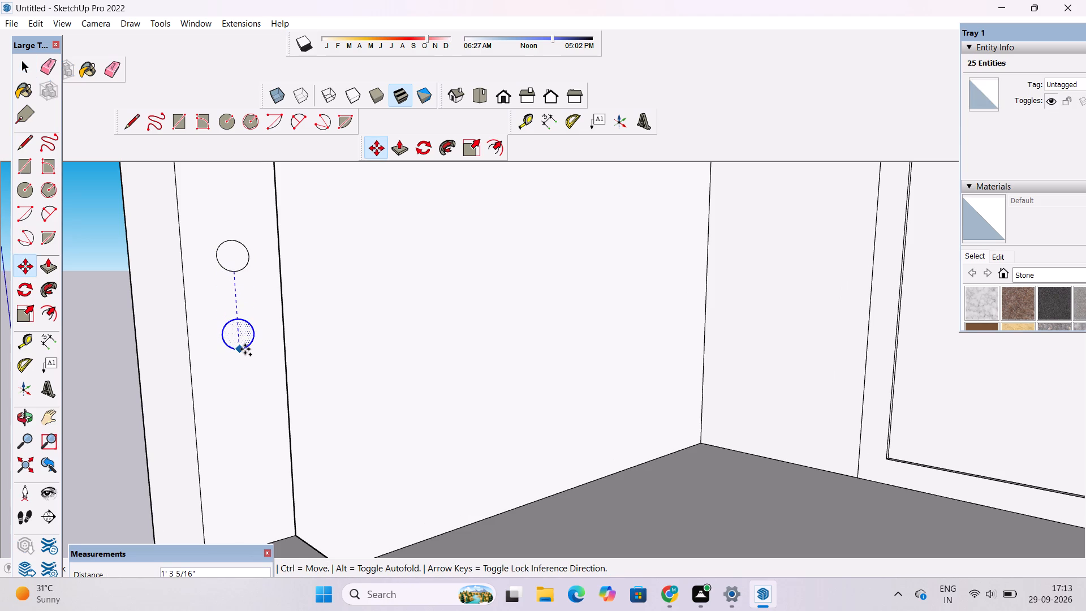
type("1.5'")
key("Return")
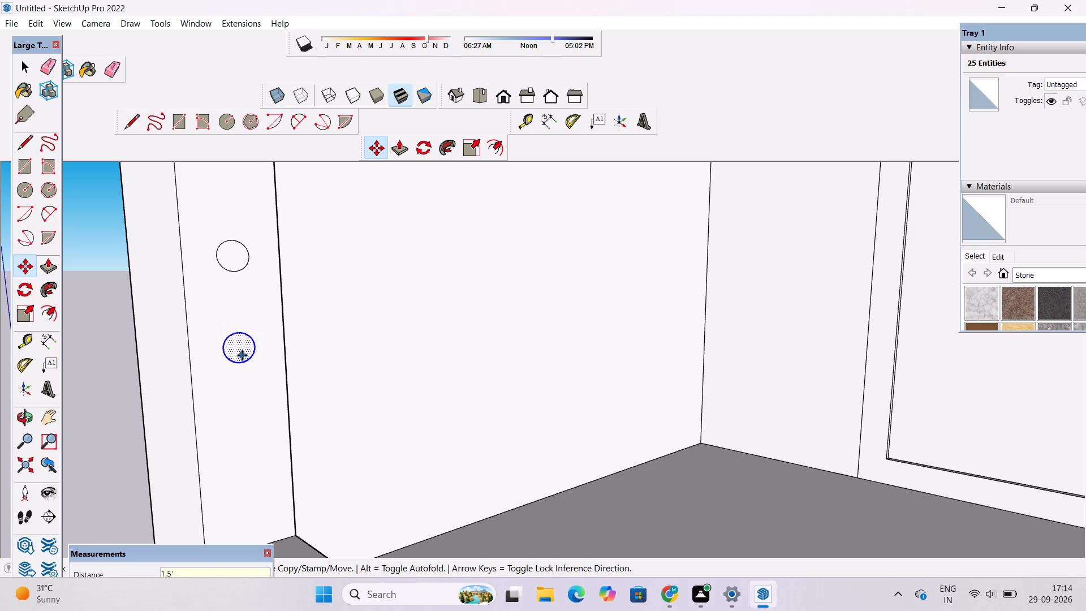
key("asterisk")
key("3")
key("Return")
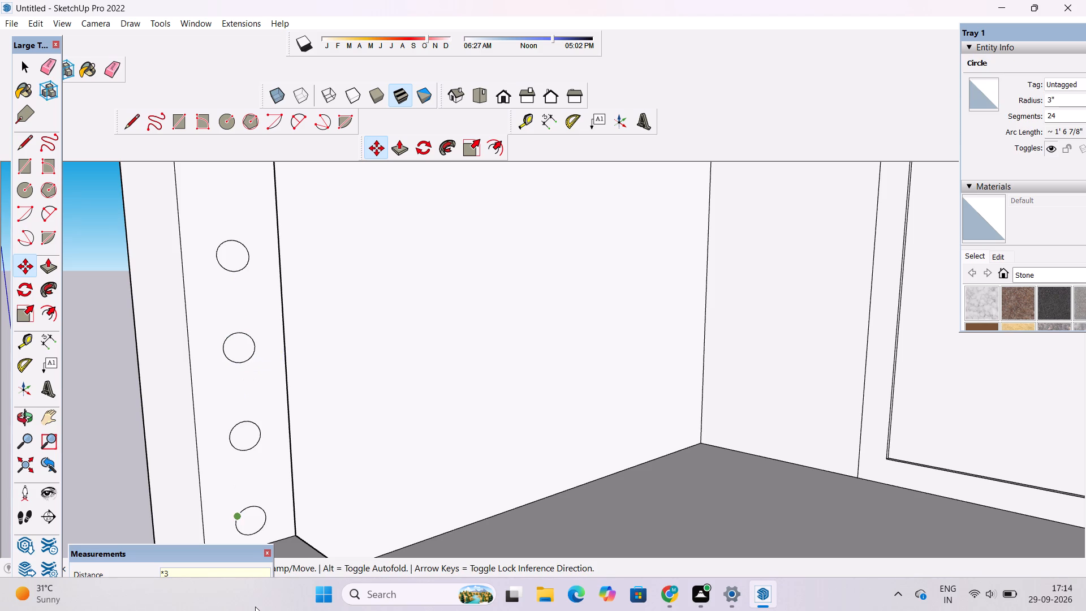
scroll(308, 524, "down", 16)
scroll(315, 474, "up", 4)
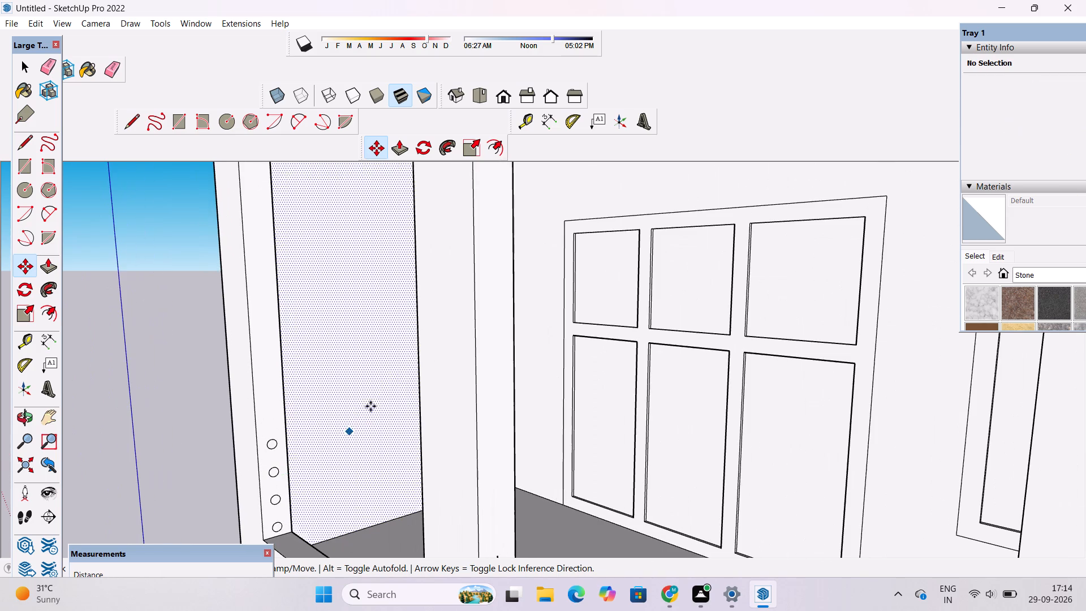
key("space")
Draw a circle of 3" radius centred on the upper end of the vertical line in the opening beneath the railed balcony.
scroll(383, 389, "down", 2)
key("o")
left_click_drag(467, 507, 460, 476, "shift")
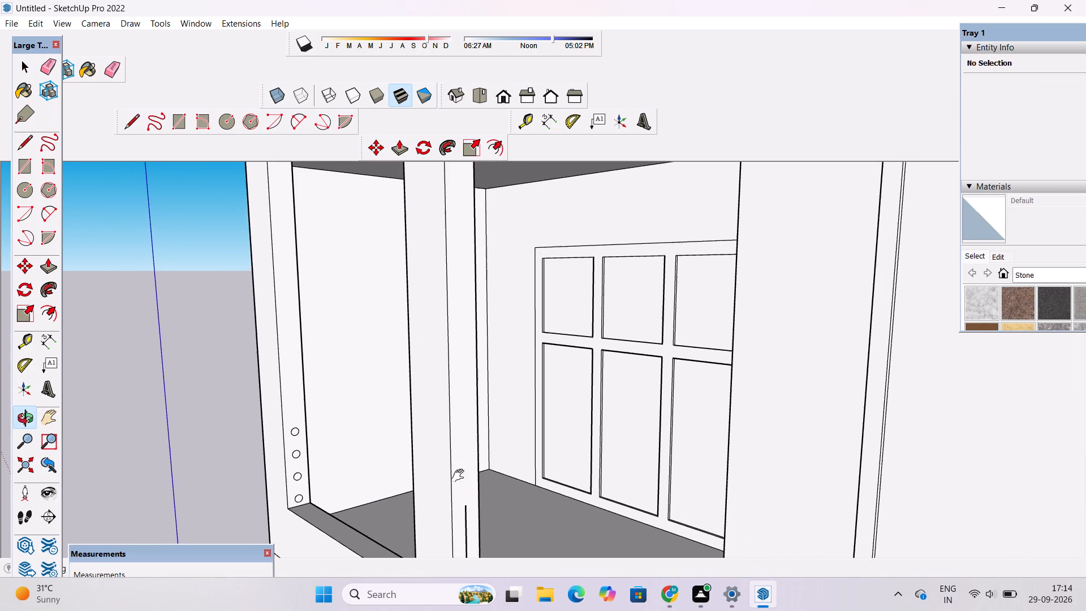
left_click_drag(460, 476, 460, 413, "shift")
scroll(451, 444, "up", 6)
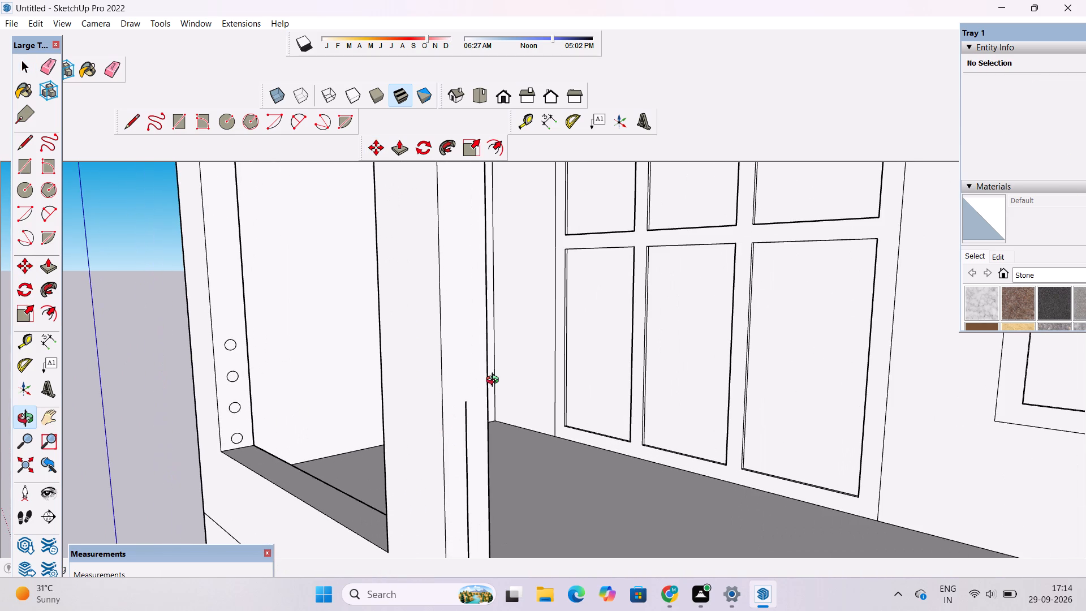
scroll(470, 372, "down", 5)
left_click_drag(477, 405, 479, 301, "shift")
scroll(479, 300, "up", 10, "shift")
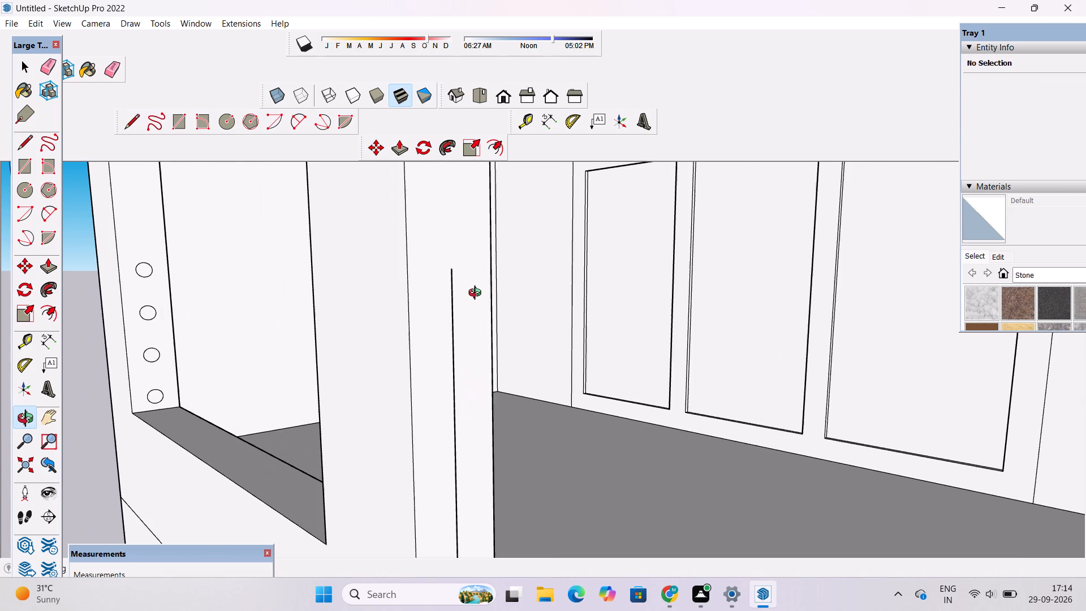
left_click_drag(477, 294, 486, 319, "shift")
scroll(486, 319, "up", 2)
key("c")
scroll(469, 305, "up", 5)
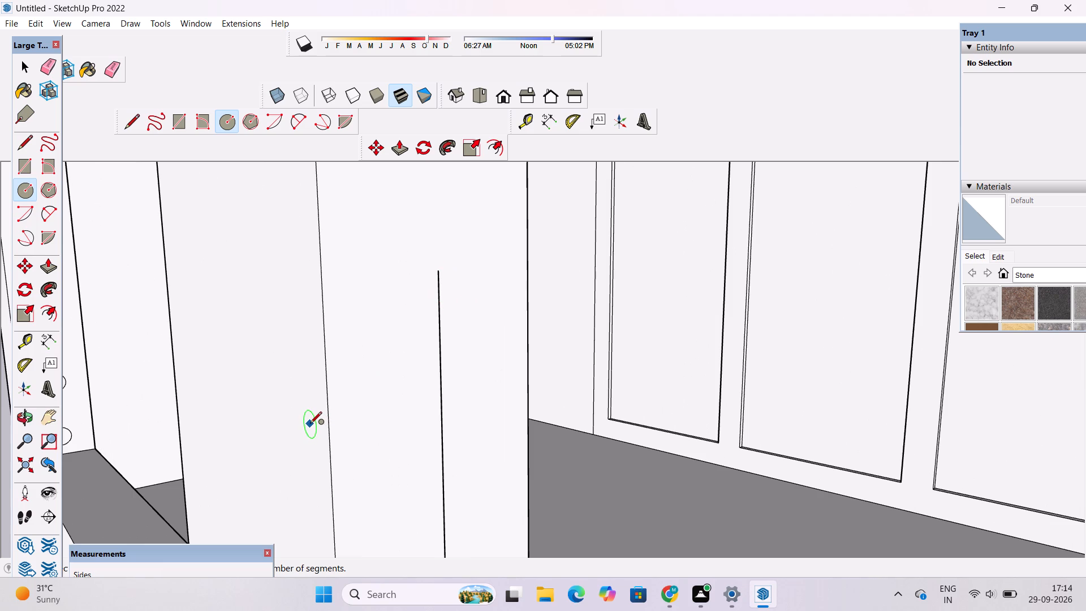
scroll(359, 440, "down", 4)
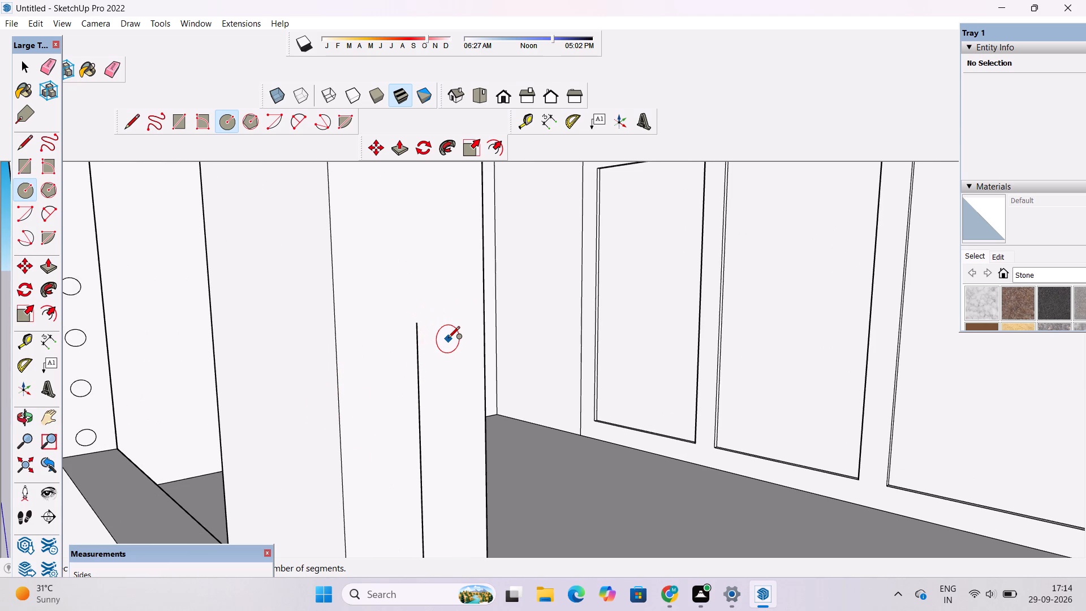
left_click(415, 326)
type("3\"")
key("Return")
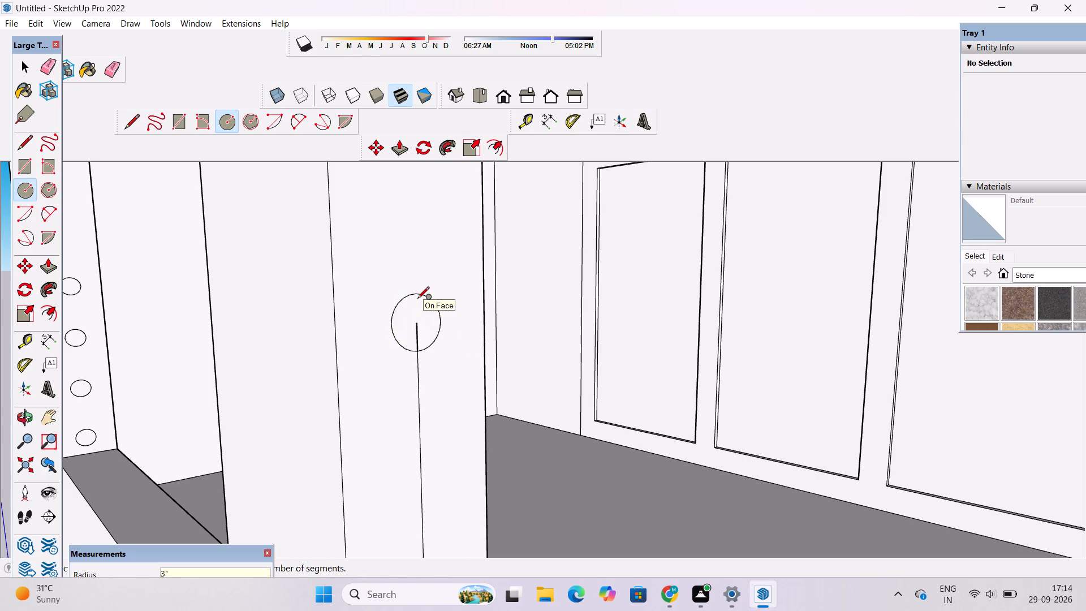
key("space")
Erase the vertical guide line inside and below the circle in the opening beneath the railed balcony.
key("e")
left_click_drag(420, 314, 419, 330)
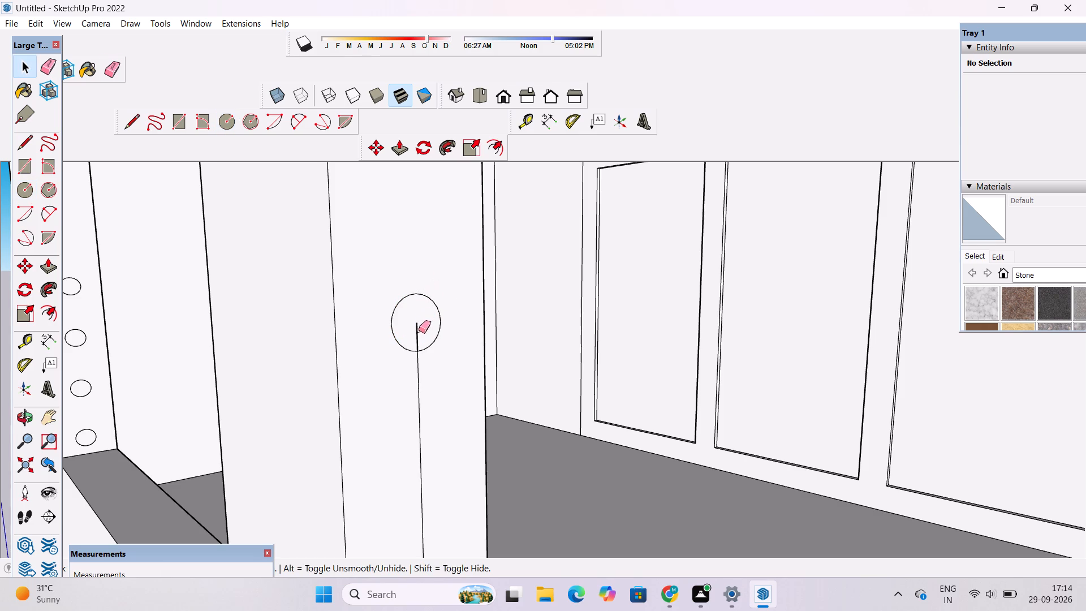
left_click_drag(419, 330, 417, 340)
left_click_drag(425, 377, 402, 395)
key("space")
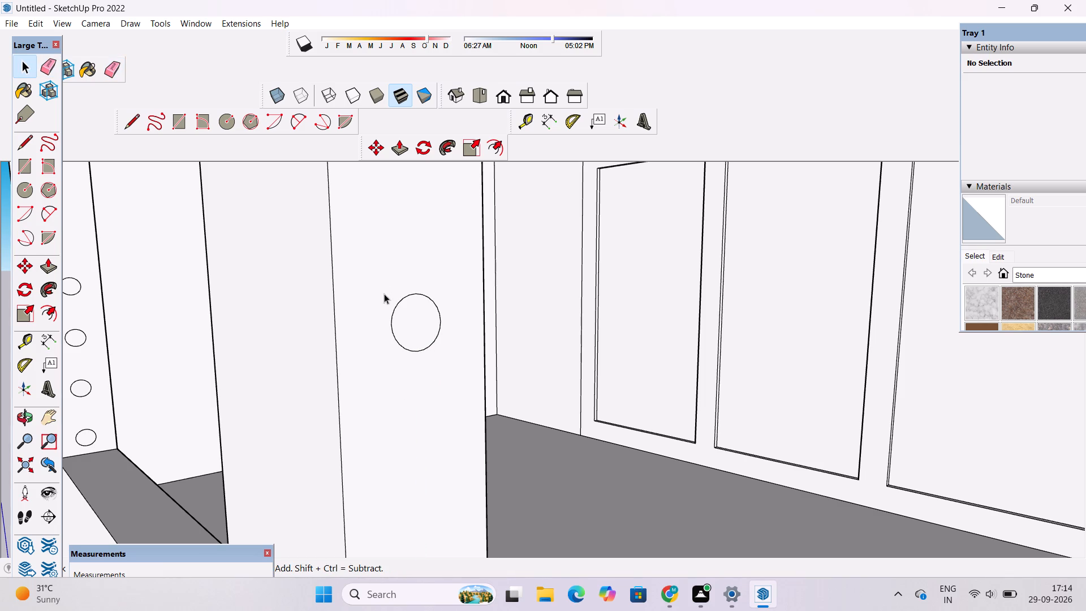
Copy the circle straight down the opening's inner side three times at 1.5' spacing.
double_click(412, 313)
scroll(398, 297, "down", 2)
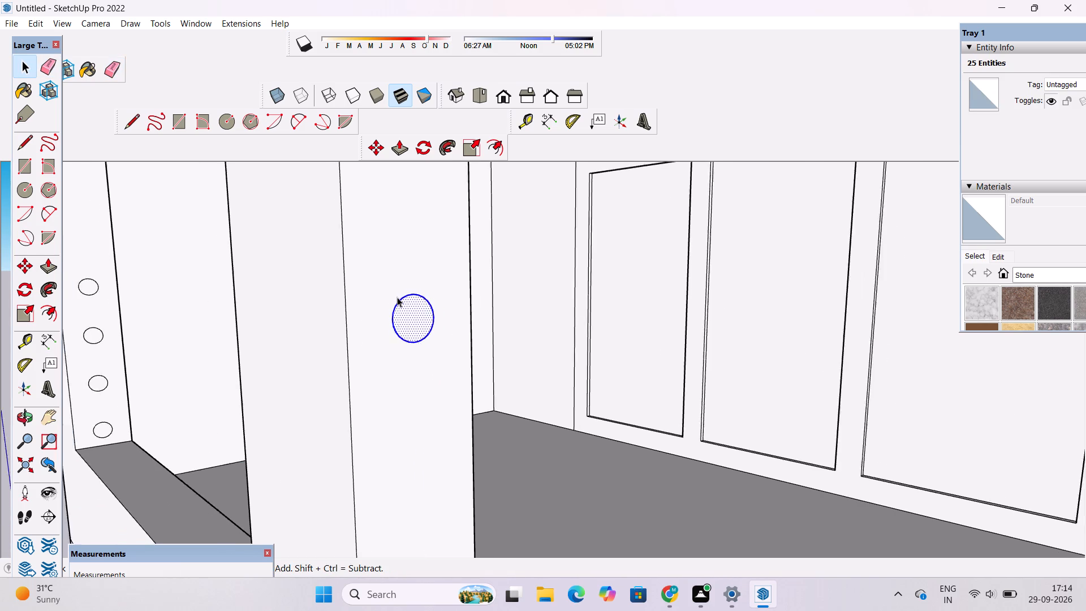
scroll(397, 297, "down", 5)
scroll(411, 346, "up", 1)
key("m")
scroll(402, 291, "down", 5)
scroll(402, 319, "up", 4)
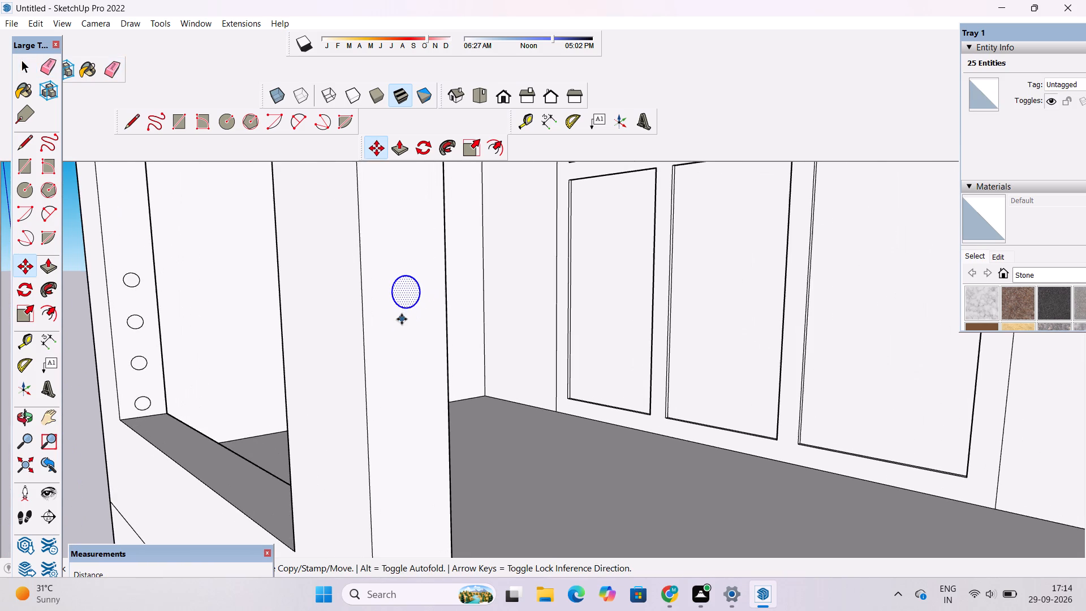
left_click(408, 312)
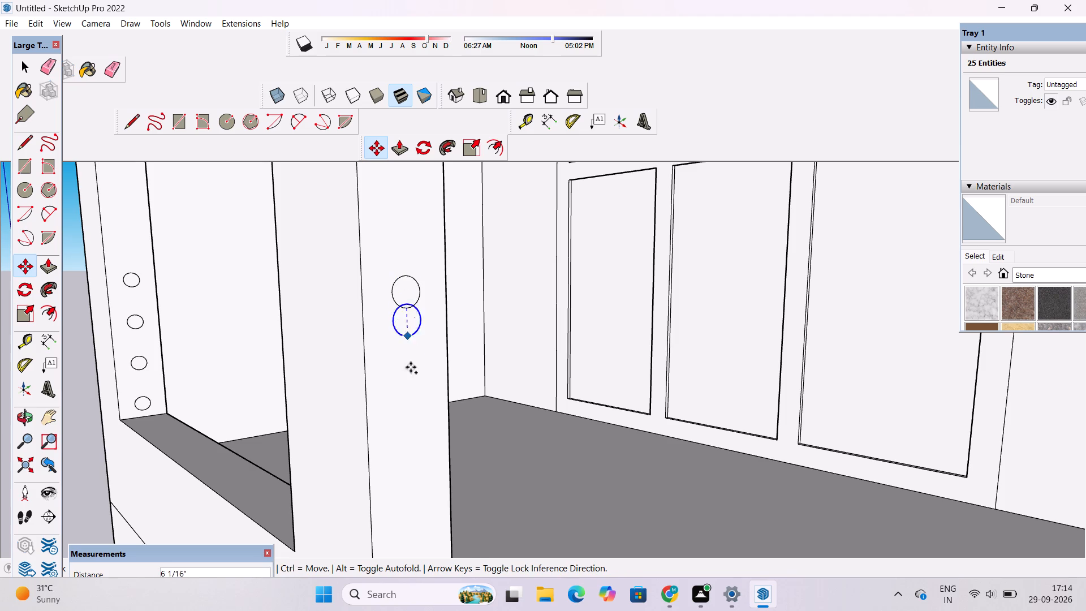
type("1.5'")
key("Return")
type("*3")
key("Return")
Draw a 13' horizontal line from the lowest circle's centre across the opening to its opposite inner side.
scroll(361, 371, "down", 9)
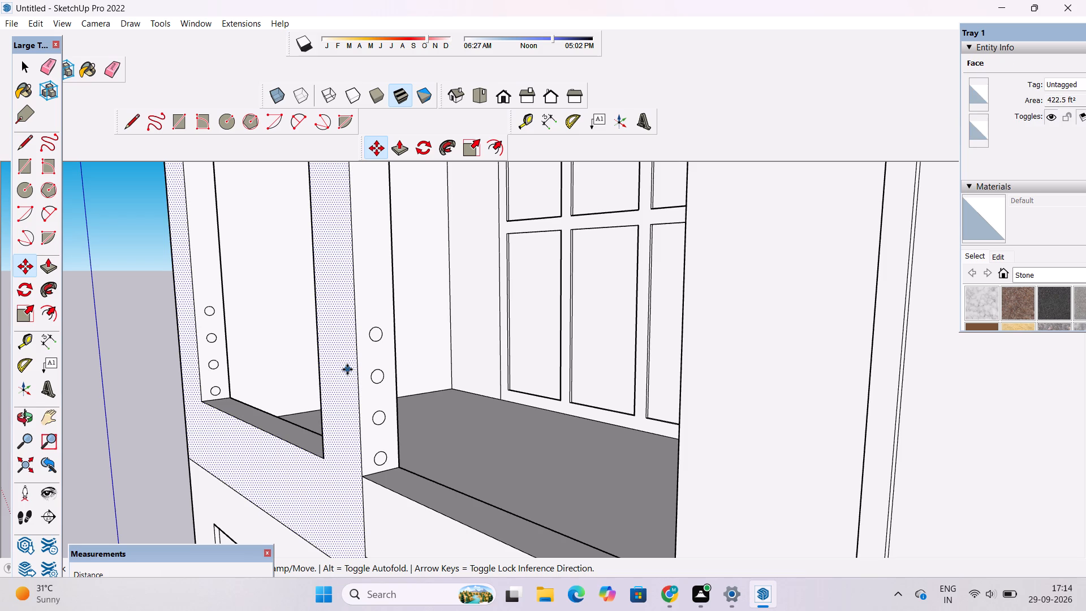
key("o")
scroll(350, 377, "down", 3)
left_click_drag(364, 425, 385, 359)
scroll(387, 356, "up", 4)
left_click_drag(401, 383, 423, 420)
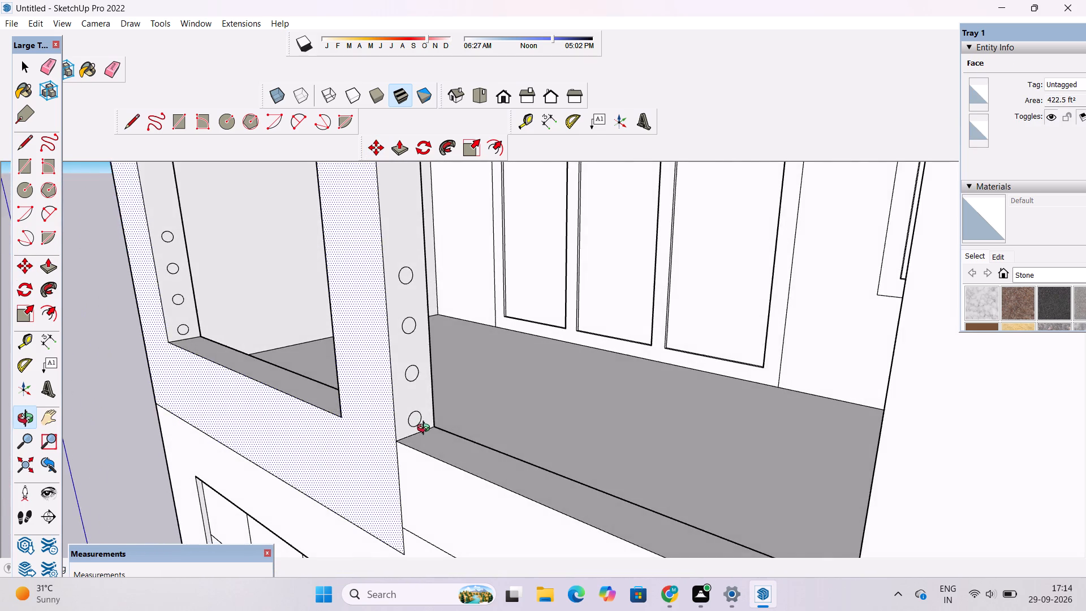
left_click_drag(427, 433, 445, 434)
left_click_drag(449, 428, 421, 413, "shift")
scroll(380, 407, "up", 4)
left_click_drag(402, 429, 390, 393)
left_click_drag(389, 394, 411, 402)
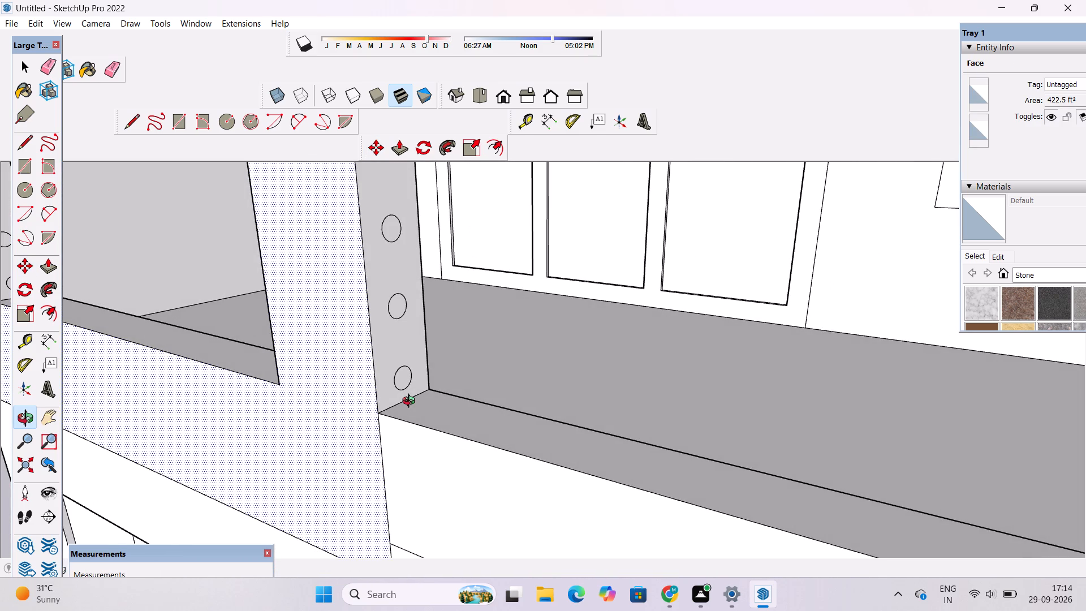
key("l")
scroll(404, 405, "up", 2)
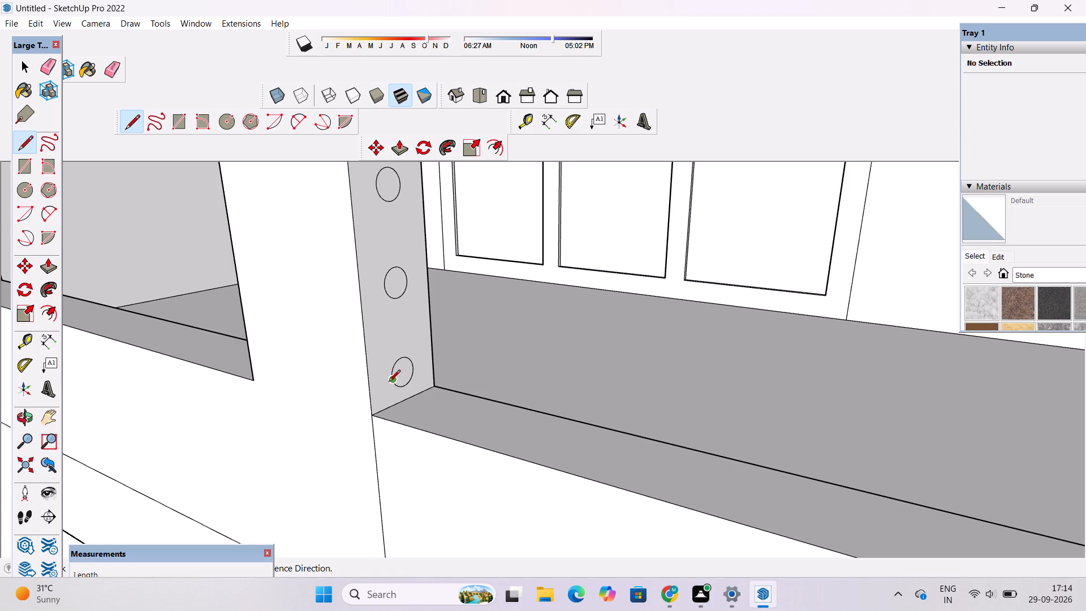
scroll(389, 381, "up", 3)
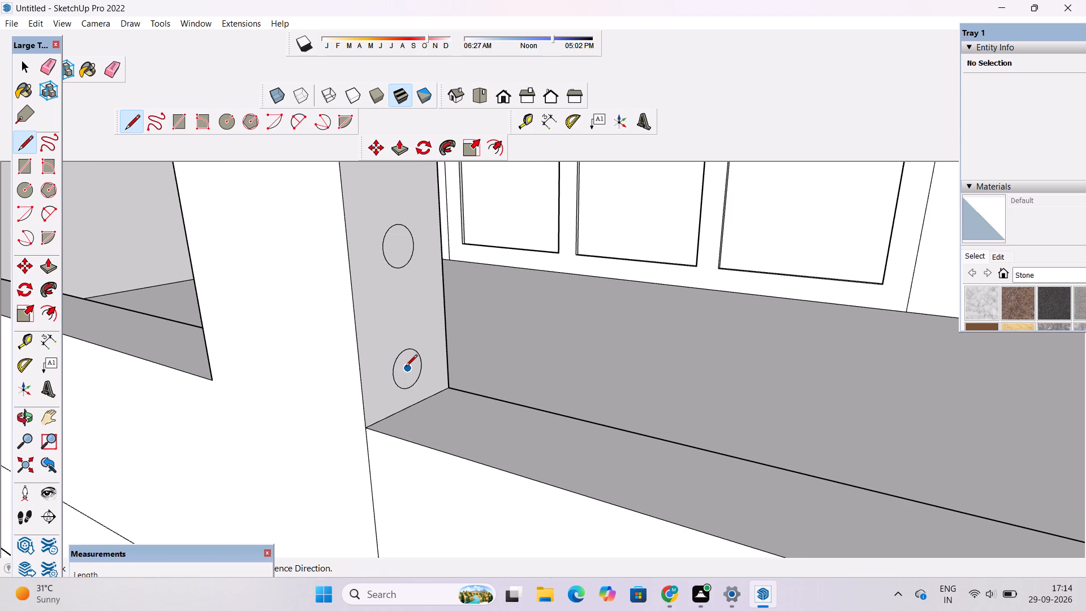
left_click(408, 371)
scroll(439, 373, "down", 1)
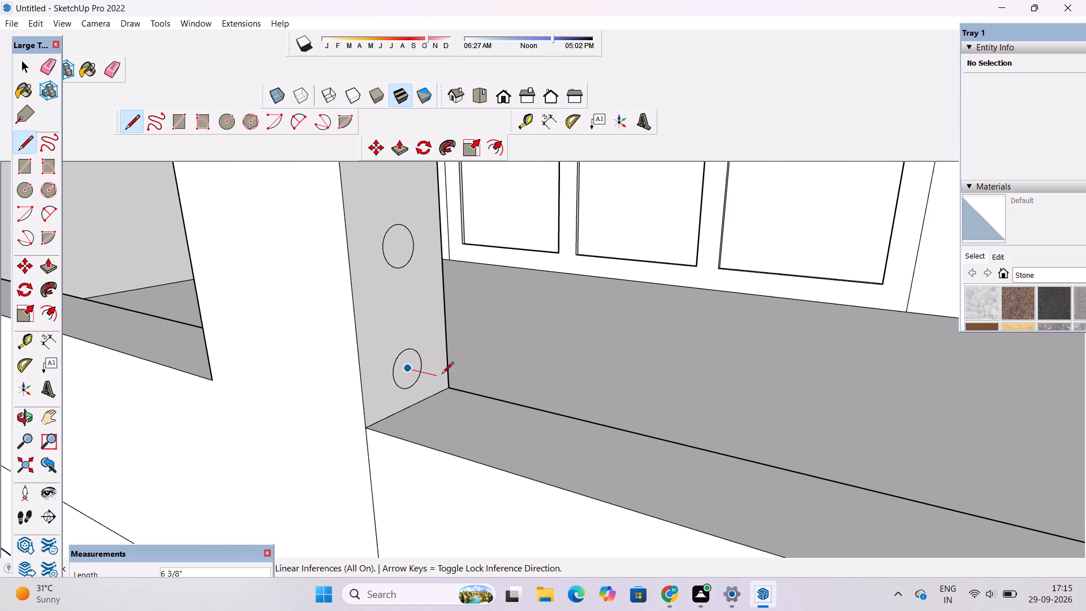
scroll(442, 375, "down", 11)
key("o")
left_click_drag(528, 376, 644, 384)
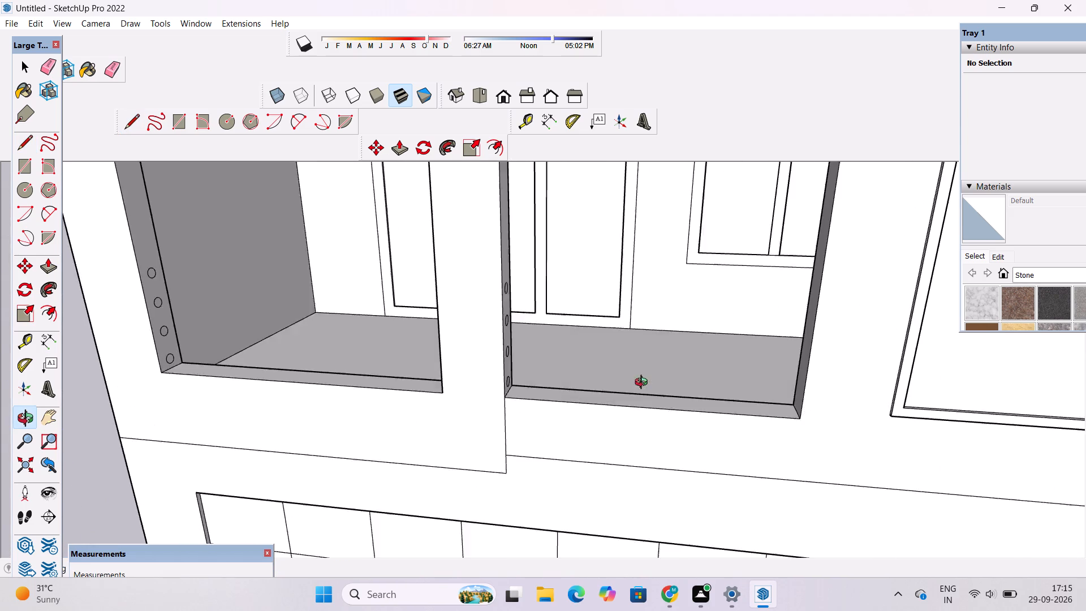
left_click_drag(644, 384, 662, 384)
key("l")
scroll(664, 386, "up", 3)
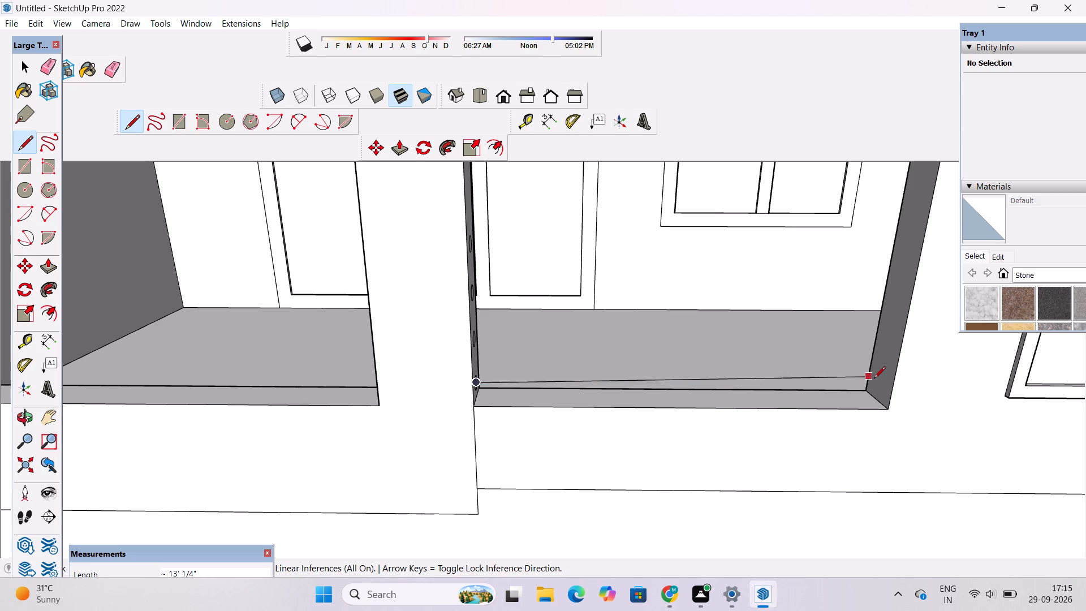
left_click(878, 380)
key("space")
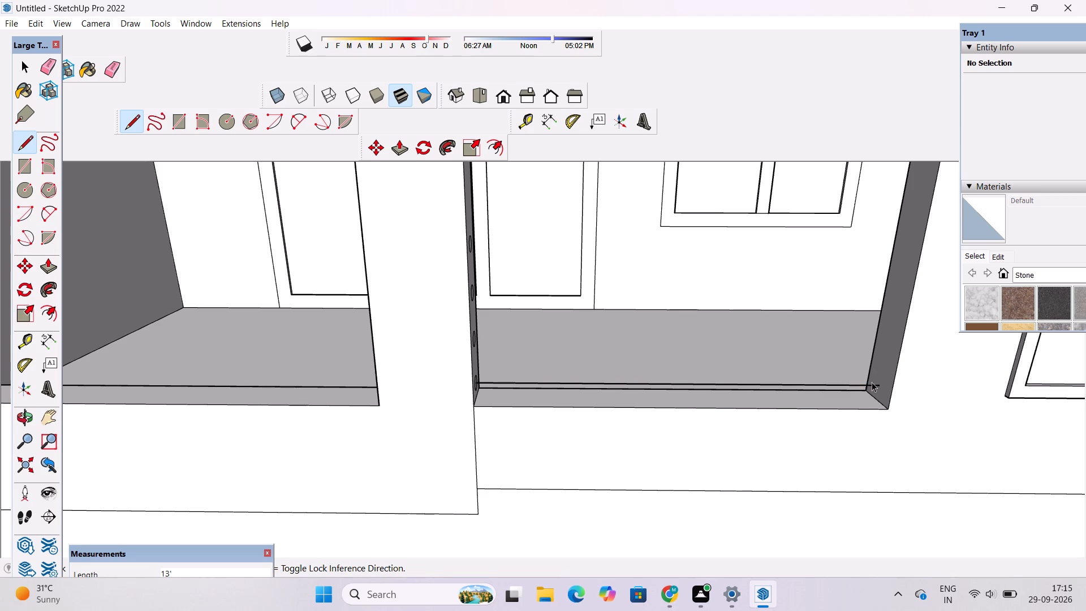
Draw a 13' horizontal line from the centre of the second-lowest circle to the opening's opposite inner side.
key("o")
scroll(821, 397, "up", 1)
left_click_drag(812, 397, 729, 406, "shift")
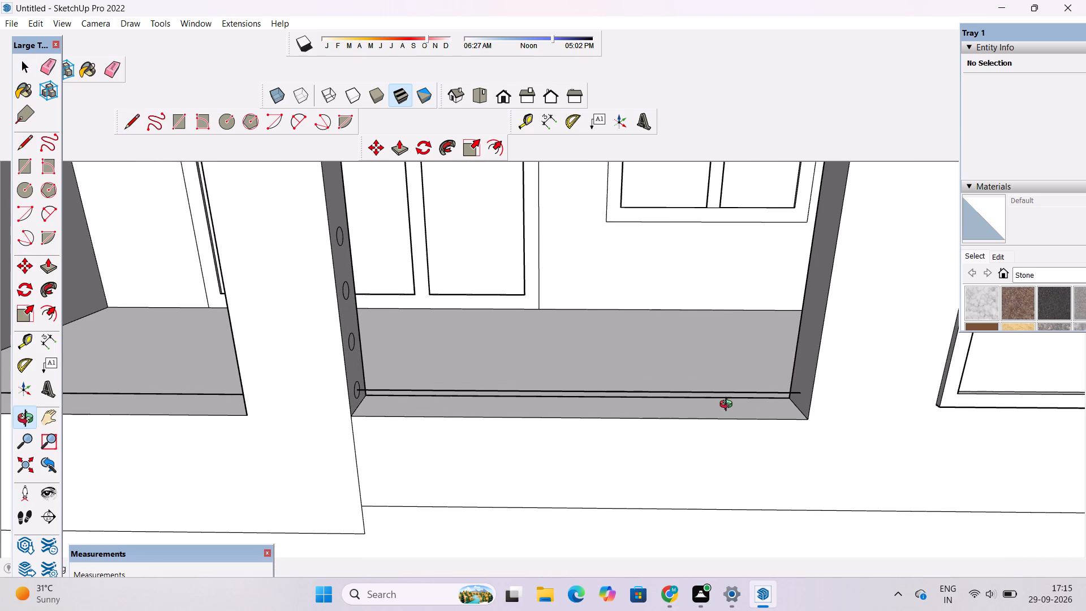
key("l")
scroll(351, 346, "up", 8)
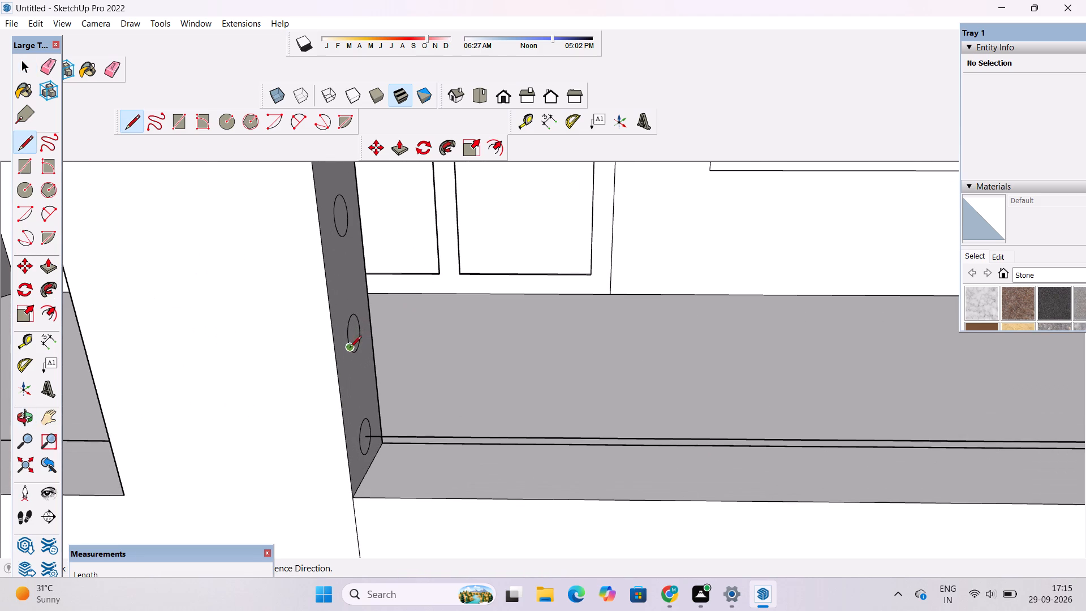
left_click(355, 334)
scroll(398, 325, "down", 9)
scroll(434, 330, "up", 4)
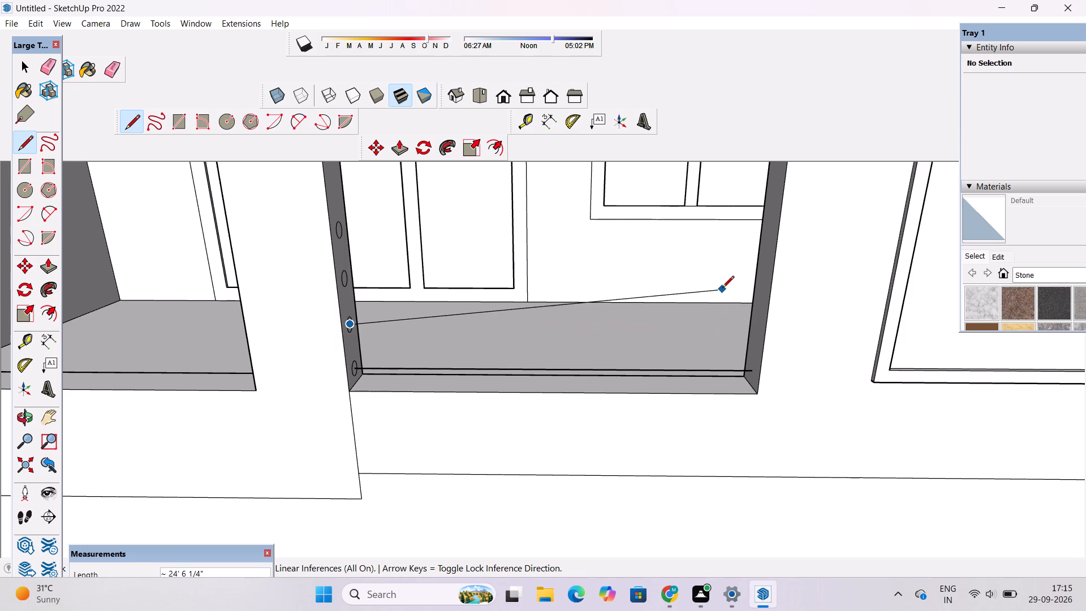
left_click(757, 329)
key("space")
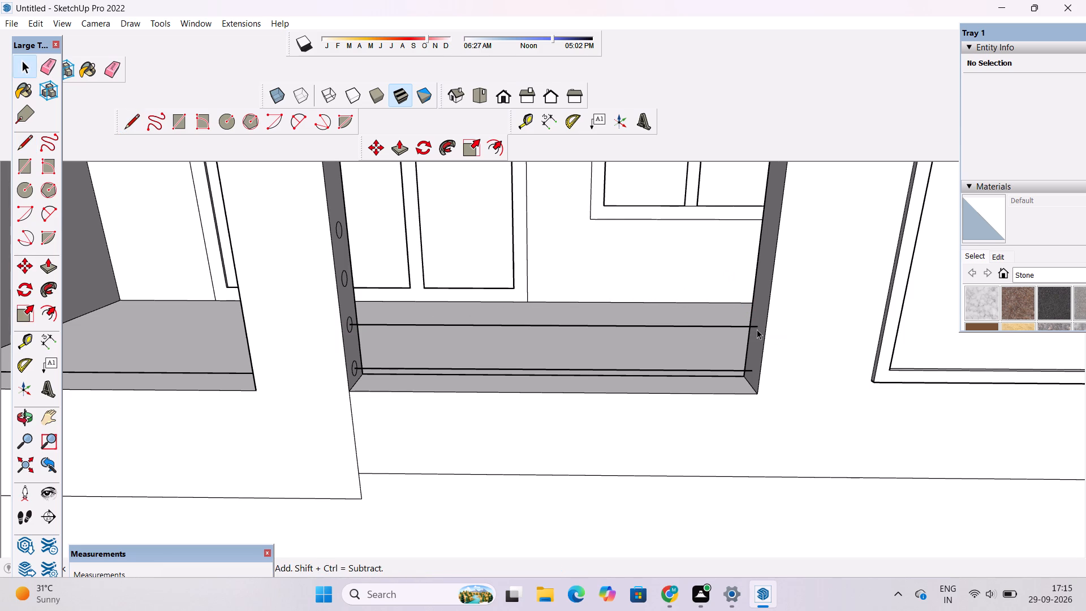
Draw a 13' horizontal line from the centre of the third circle up to the opening's opposite inner side.
type("l")
scroll(355, 270, "up", 8)
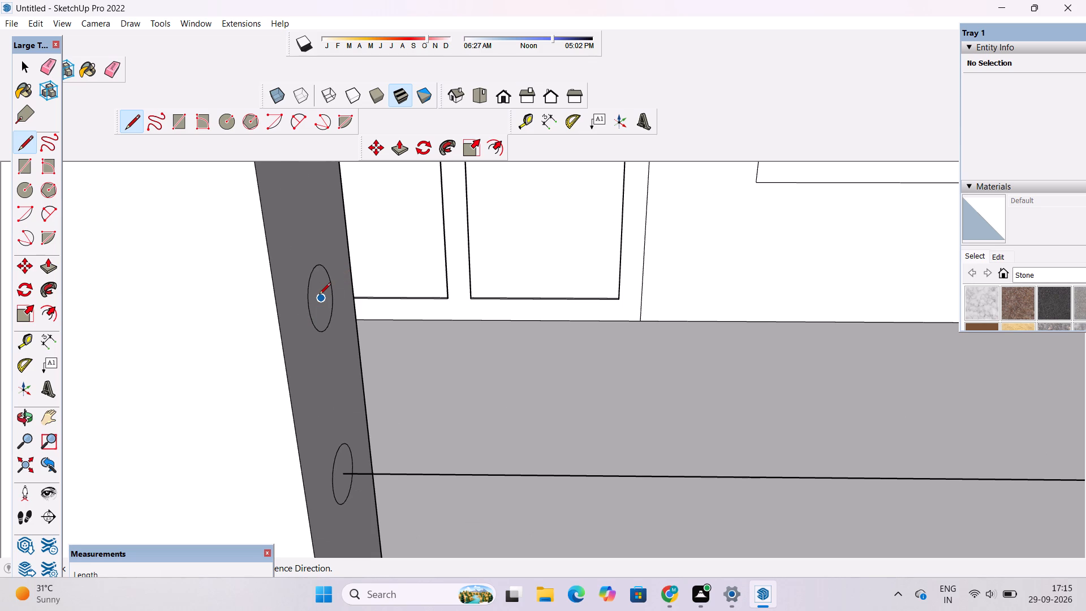
left_click(319, 299)
scroll(379, 287, "down", 11)
scroll(479, 288, "up", 5)
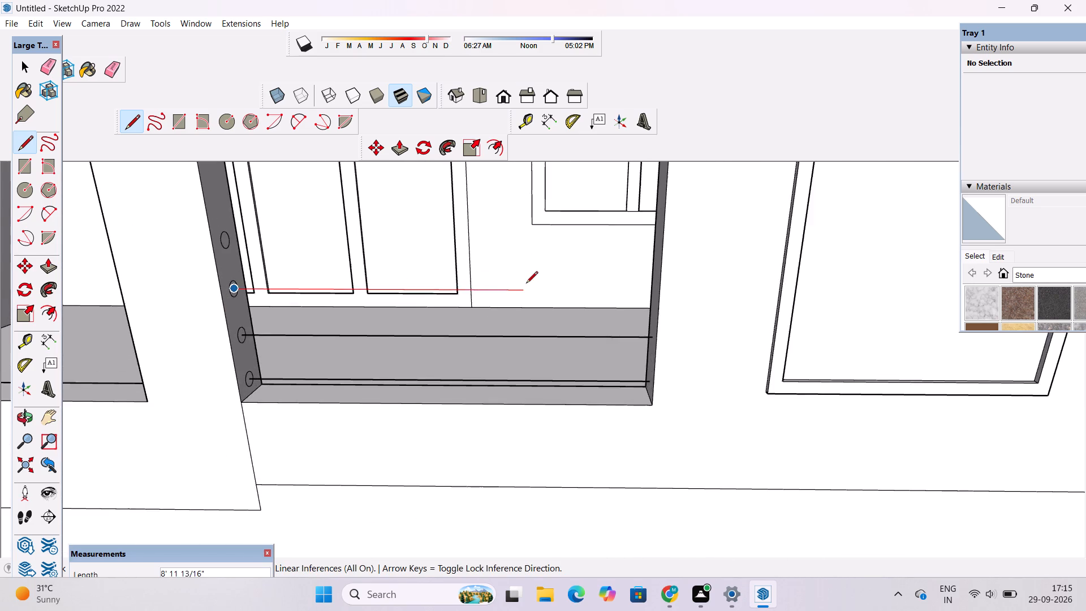
scroll(527, 284, "up", 3)
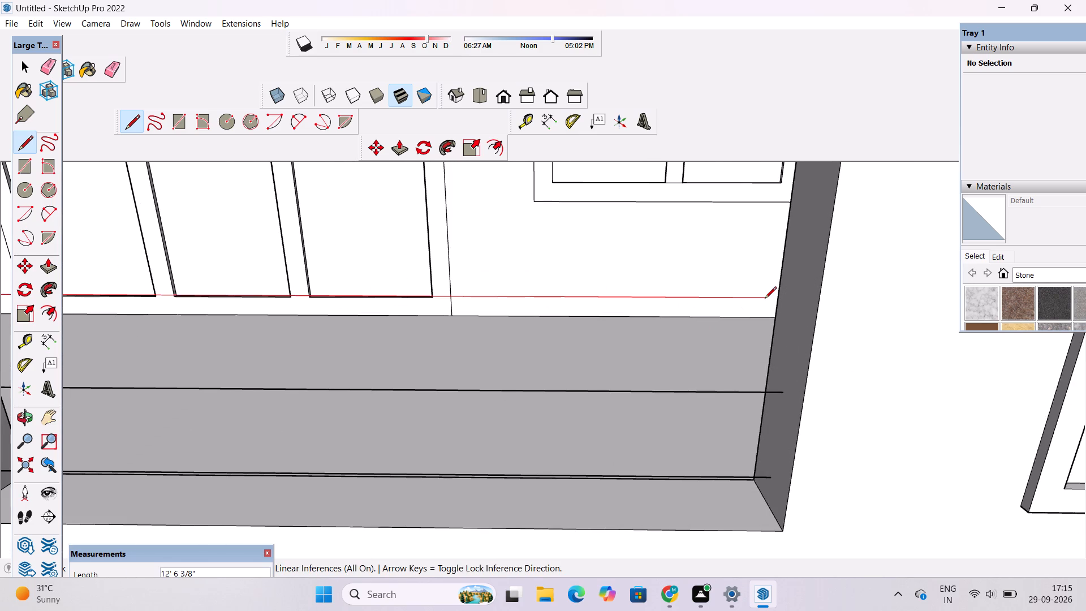
scroll(549, 369, "down", 3)
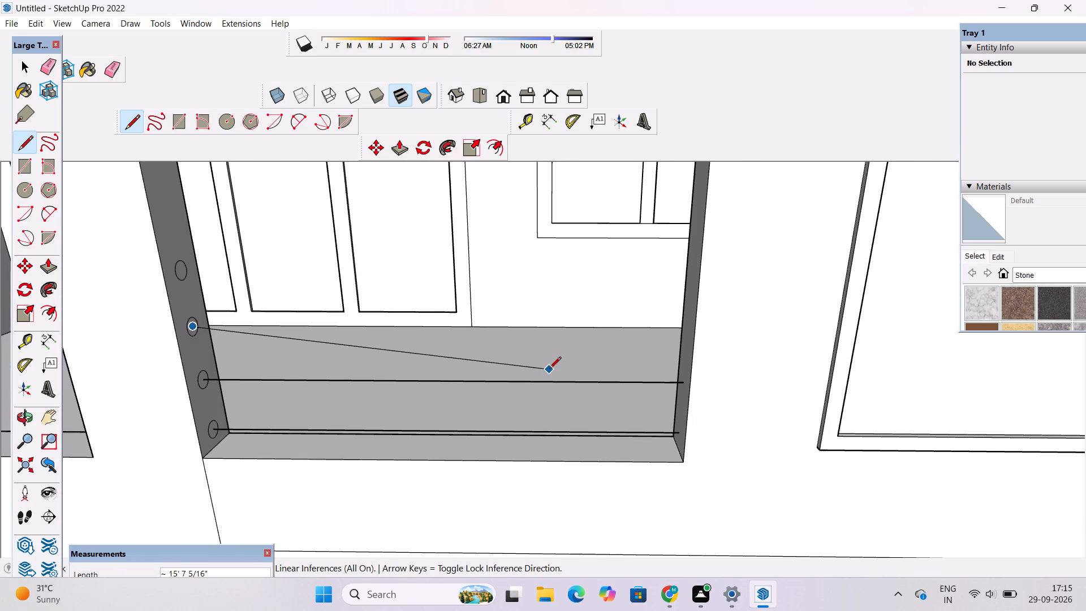
scroll(691, 330, "up", 6)
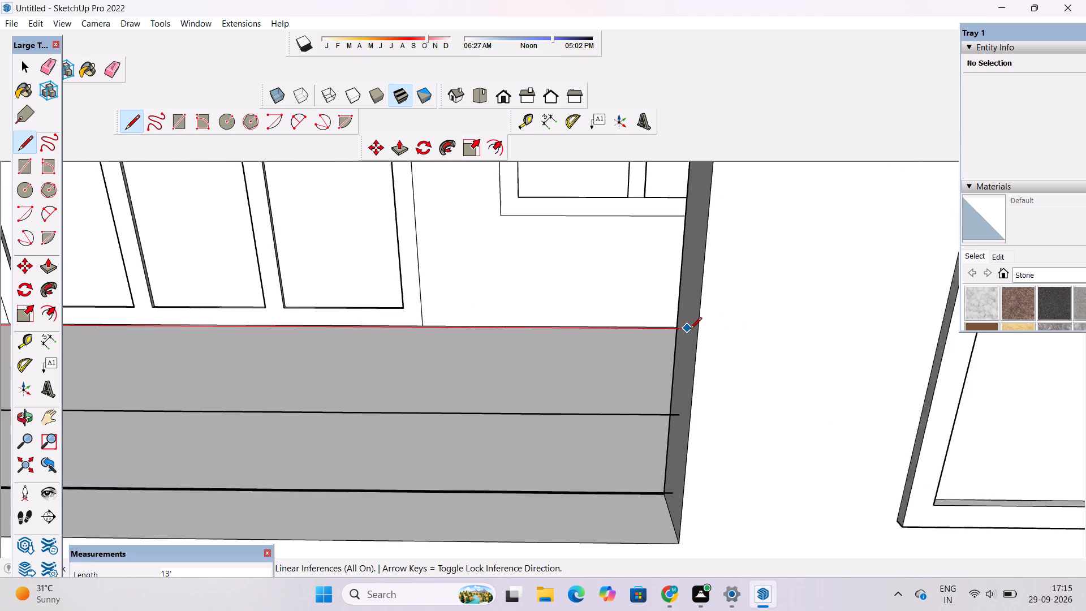
scroll(690, 330, "up", 1)
left_click(690, 330)
key("space")
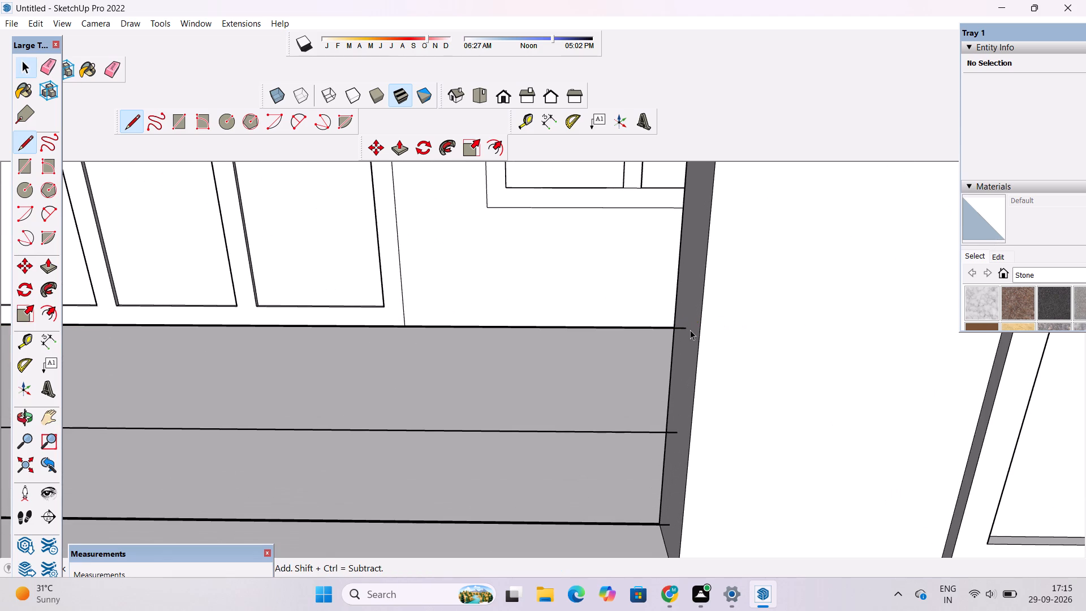
Draw a horizontal line about 13' long from the topmost circle's centre to the opening's opposite inner side.
key("l")
scroll(699, 376, "down", 3)
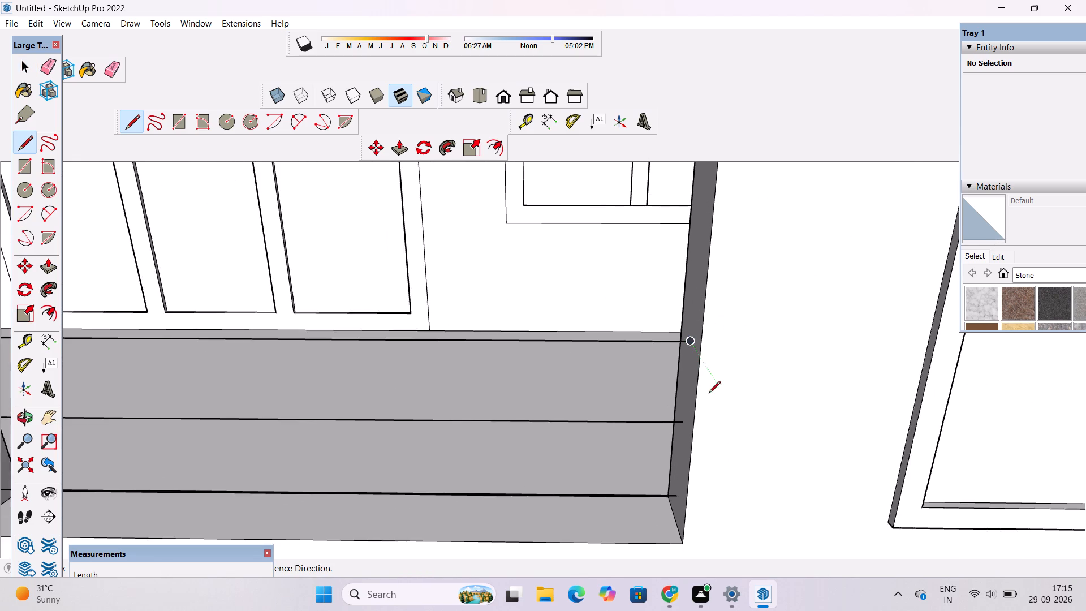
scroll(709, 393, "down", 9)
scroll(411, 295, "up", 3)
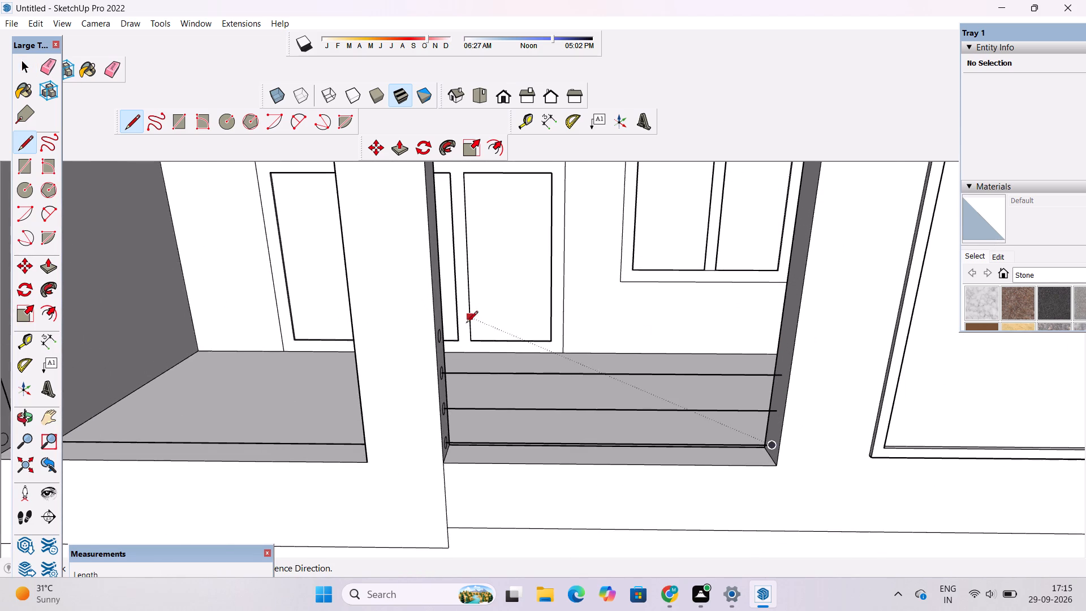
scroll(466, 324, "up", 7)
scroll(361, 351, "down", 3)
scroll(316, 341, "up", 7)
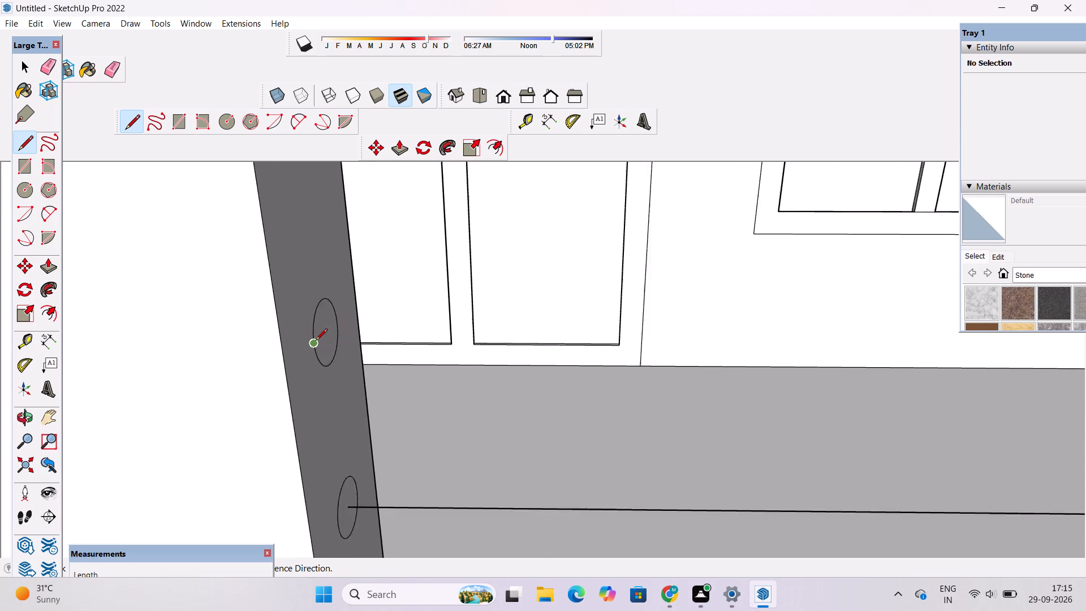
scroll(316, 341, "up", 1)
left_click(328, 331)
scroll(379, 337, "down", 10)
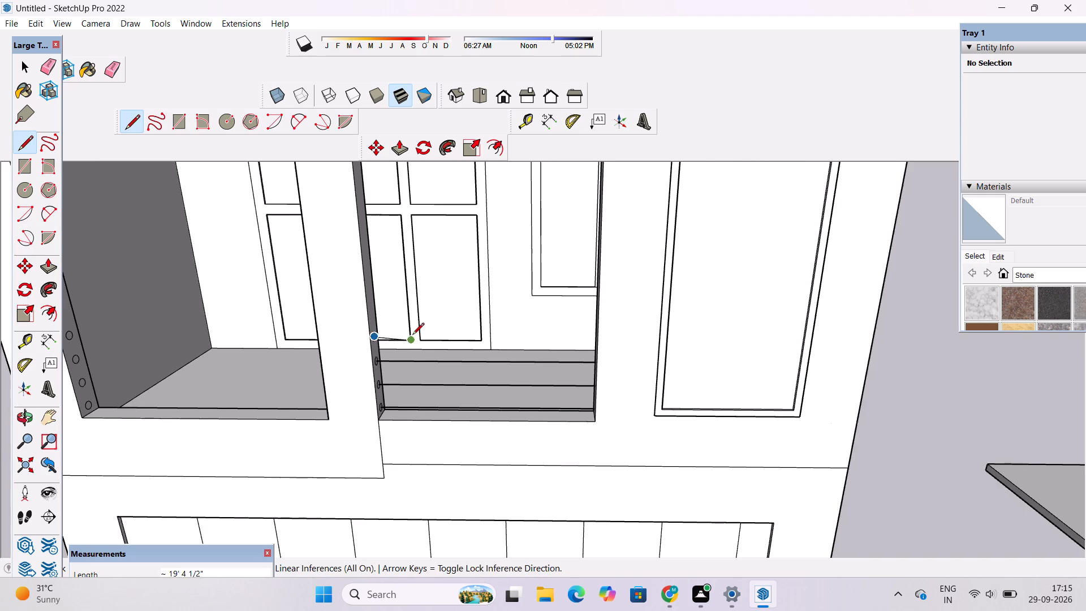
scroll(413, 335, "up", 4)
scroll(777, 344, "up", 3)
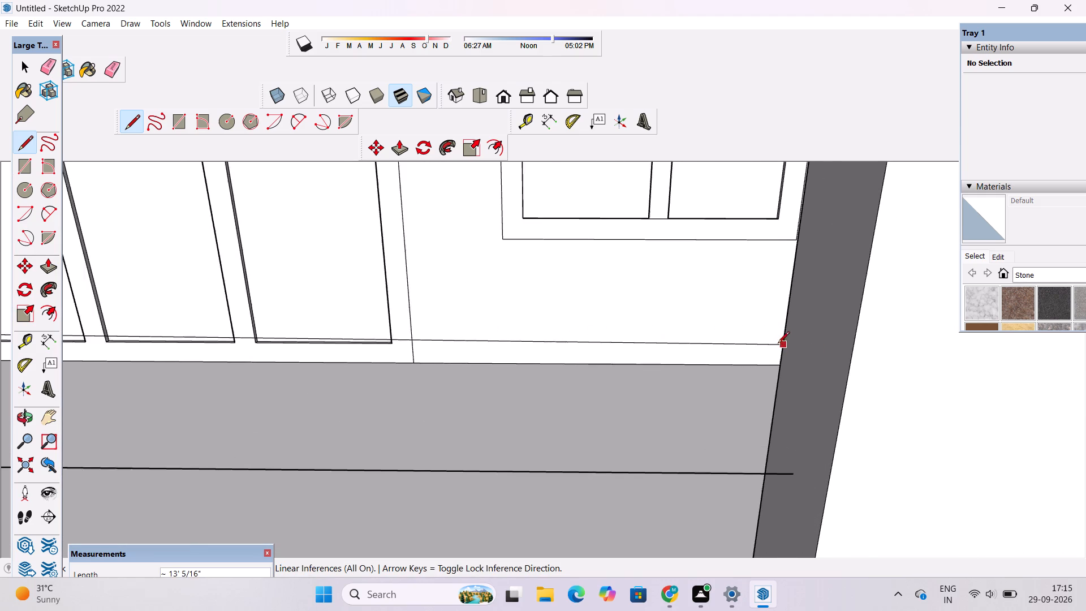
scroll(778, 344, "up", 2)
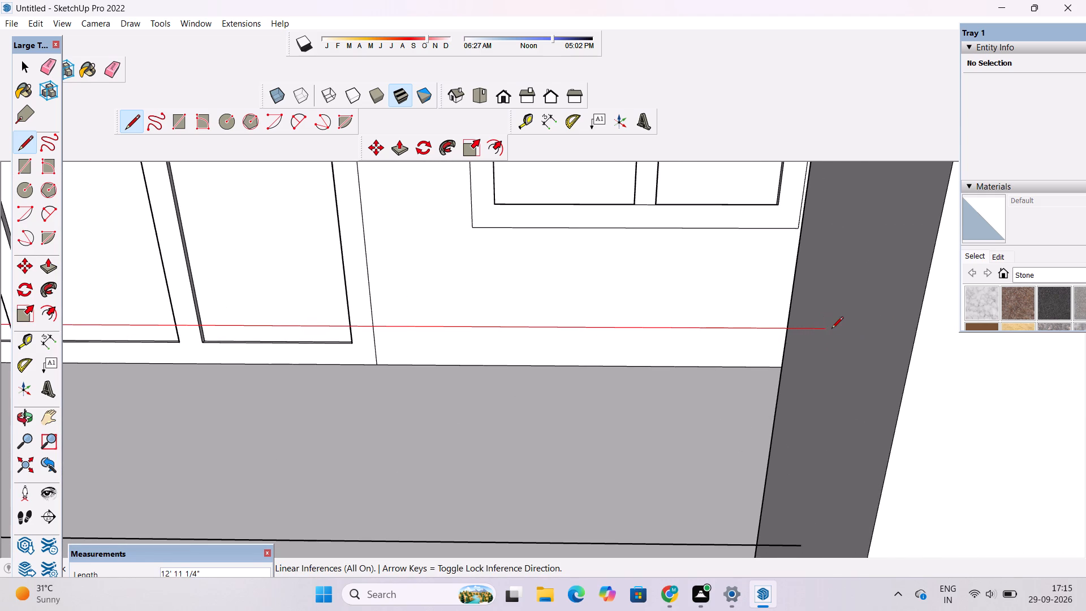
left_click(836, 329)
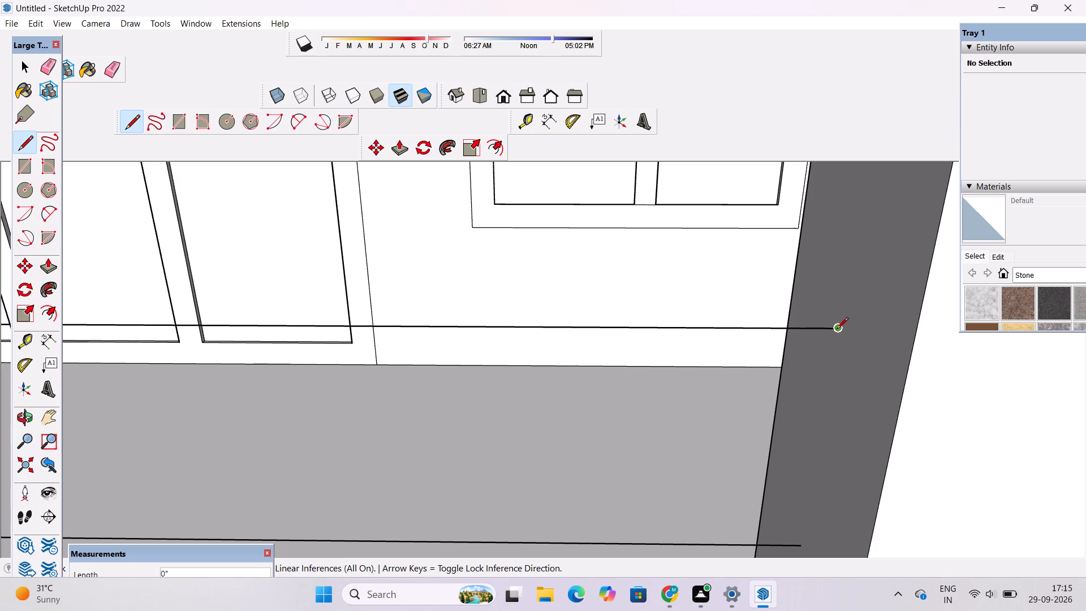
key("space")
Draw a horizontal line about 15' long from the lowest circle's centre to the opposite inner side of the left-hand balcony opening.
scroll(755, 359, "down", 7)
key("o")
scroll(669, 382, "down", 2)
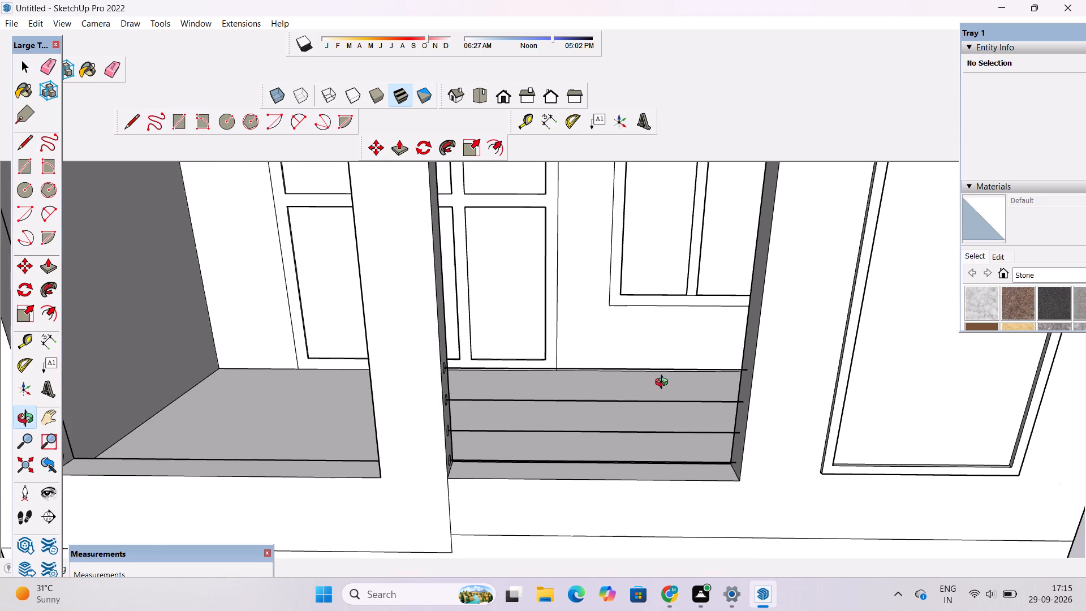
scroll(721, 320, "down", 4)
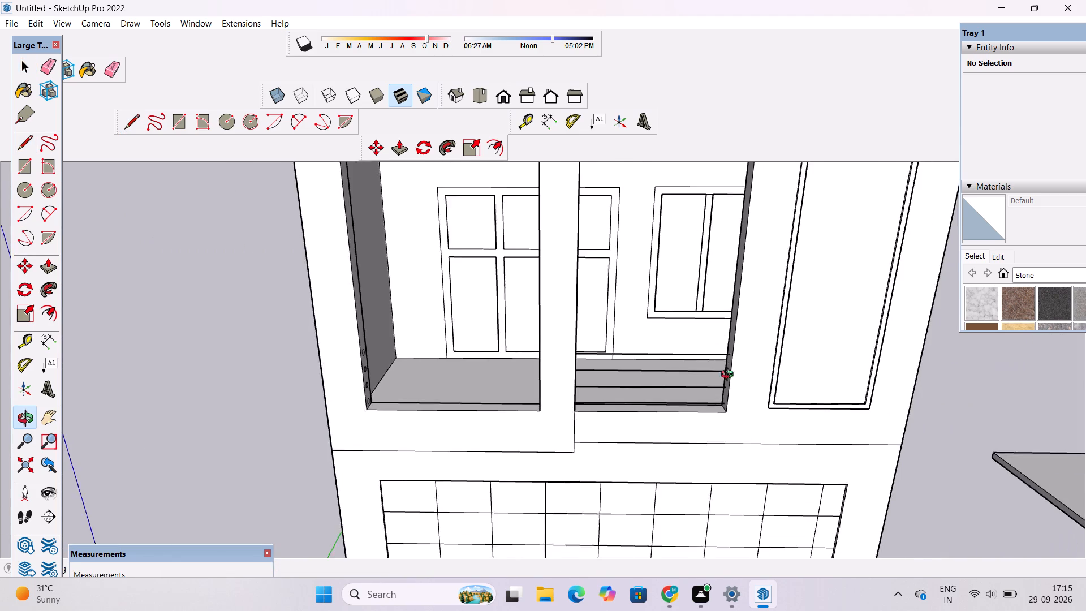
left_click_drag(748, 449, 654, 363)
scroll(490, 317, "up", 5)
left_click_drag(564, 349, 482, 350)
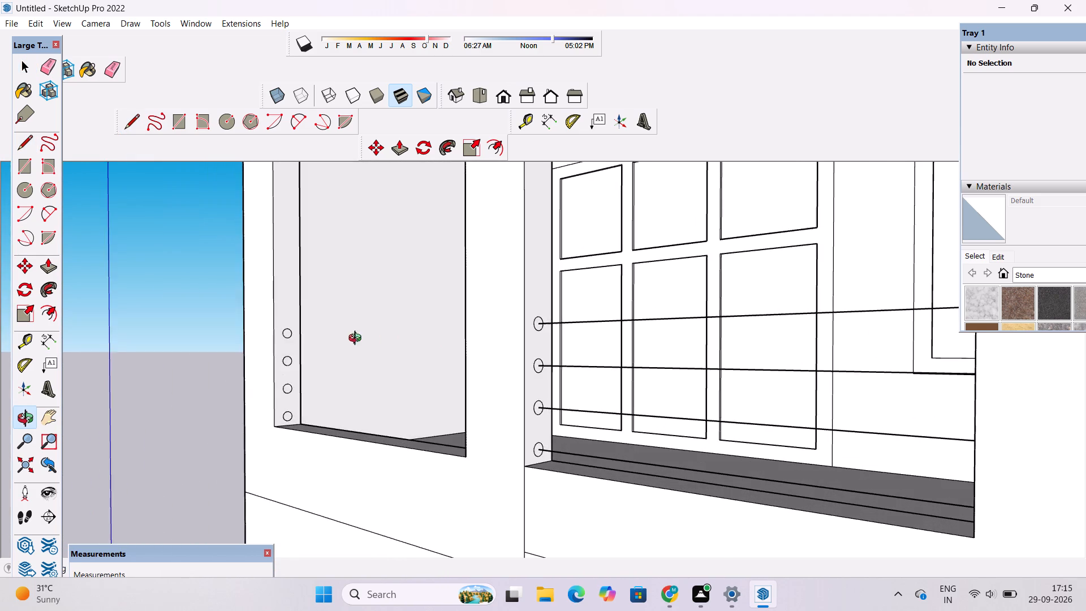
left_click_drag(360, 357, 435, 369, "shift")
scroll(418, 375, "up", 2)
left_click_drag(423, 426, 468, 457)
left_click_drag(446, 477, 415, 395)
left_click_drag(404, 410, 451, 442)
scroll(380, 407, "up", 3)
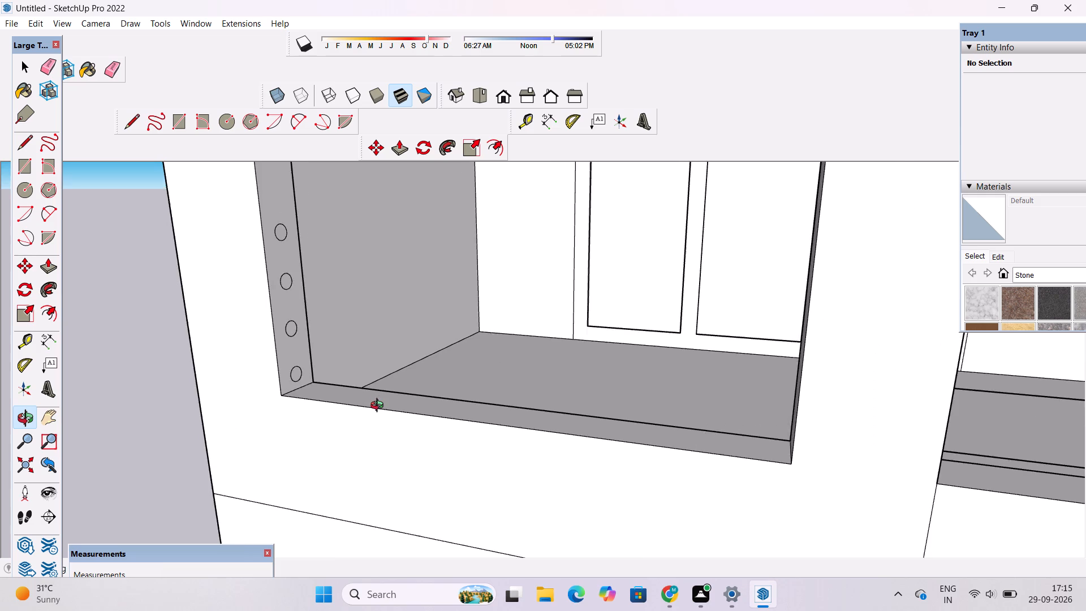
left_click_drag(386, 412, 456, 408)
left_click_drag(456, 408, 446, 413)
key("l")
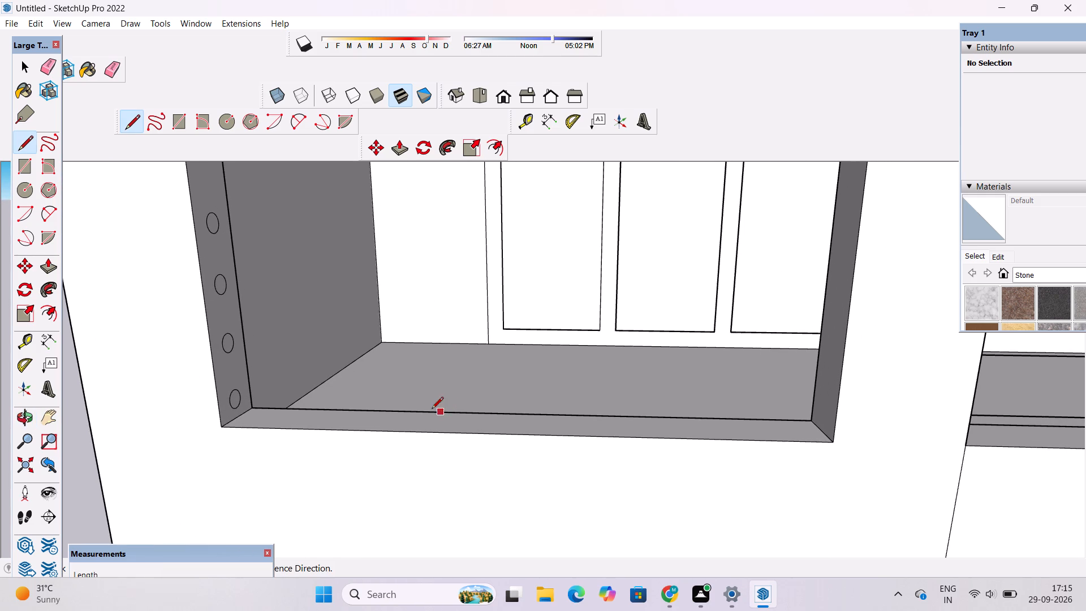
scroll(230, 408, "up", 3)
left_click(236, 398)
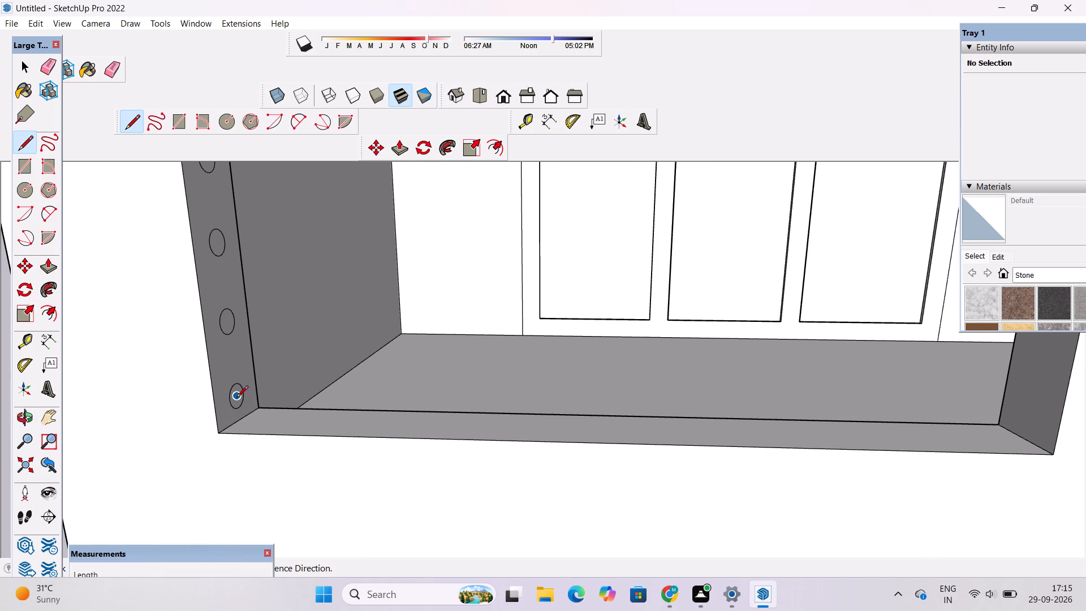
scroll(283, 394, "down", 7)
scroll(351, 393, "up", 5)
scroll(404, 401, "down", 5)
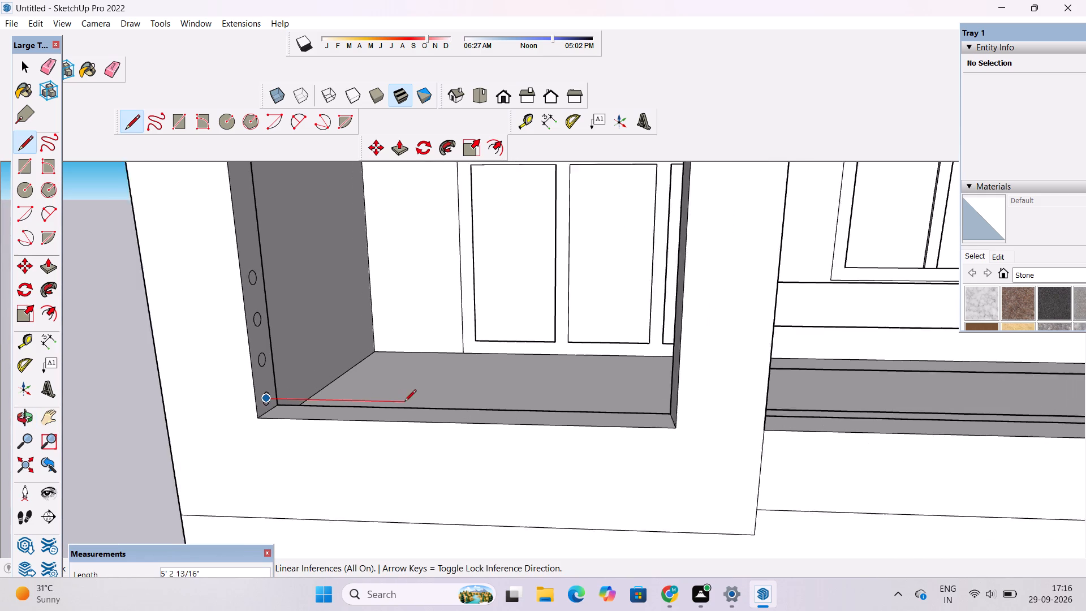
scroll(626, 411, "up", 6)
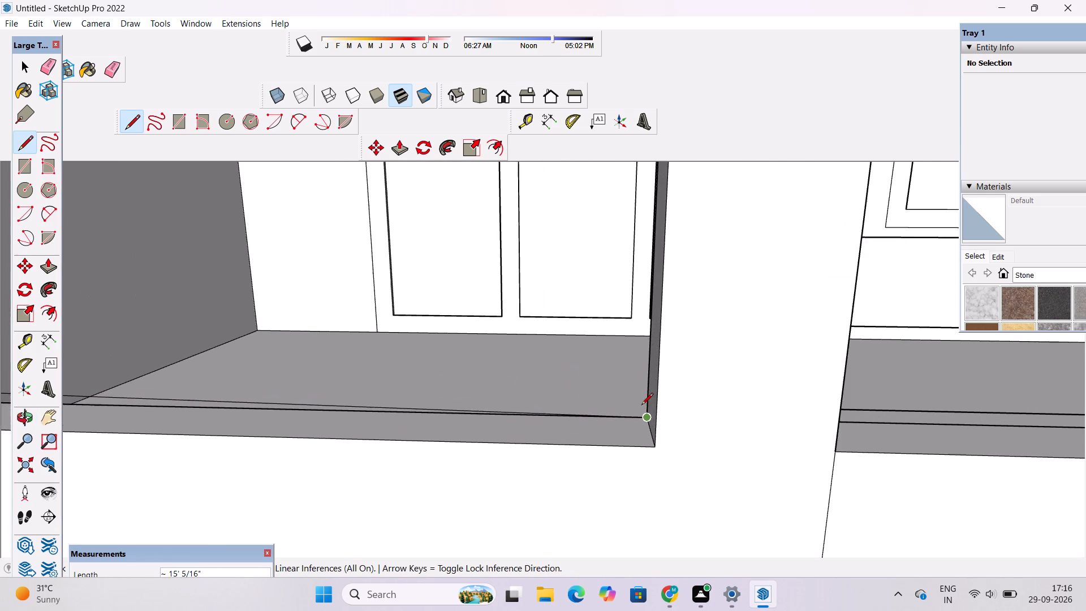
scroll(641, 406, "up", 1)
left_click(652, 399)
key("space")
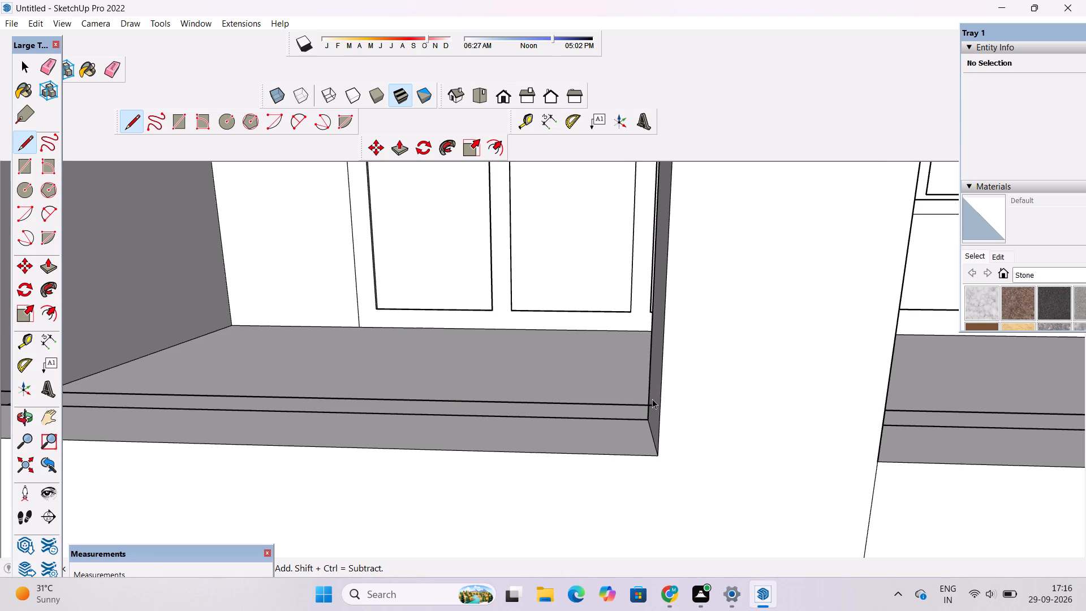
Draw a 15' horizontal line from the second-lowest circle's centre to the opposite inner side of the left-hand opening.
key("l")
scroll(609, 397, "down", 3)
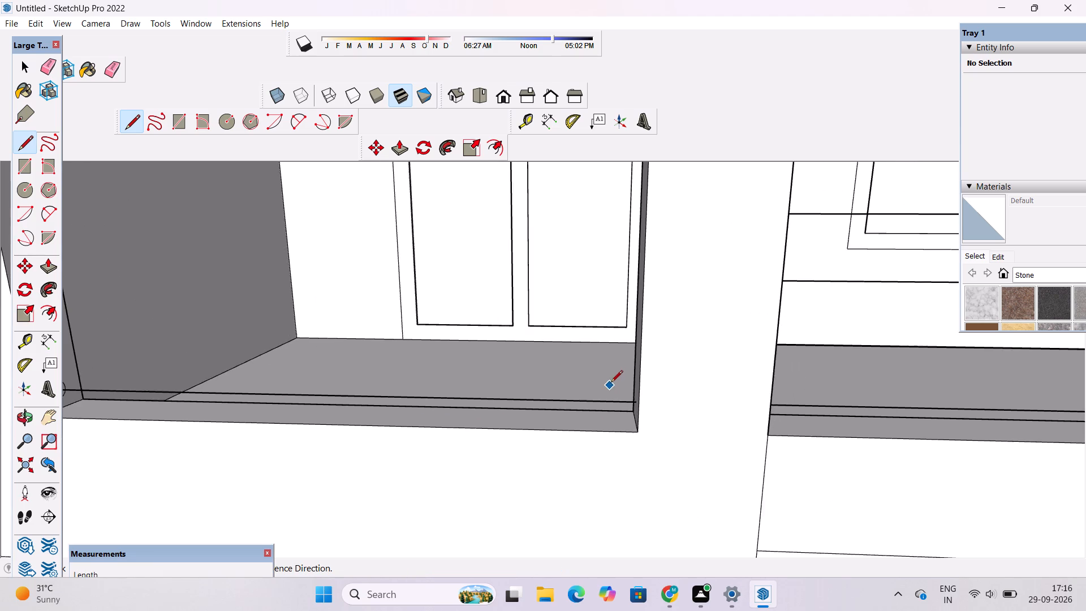
scroll(611, 383, "down", 5)
scroll(330, 367, "up", 7)
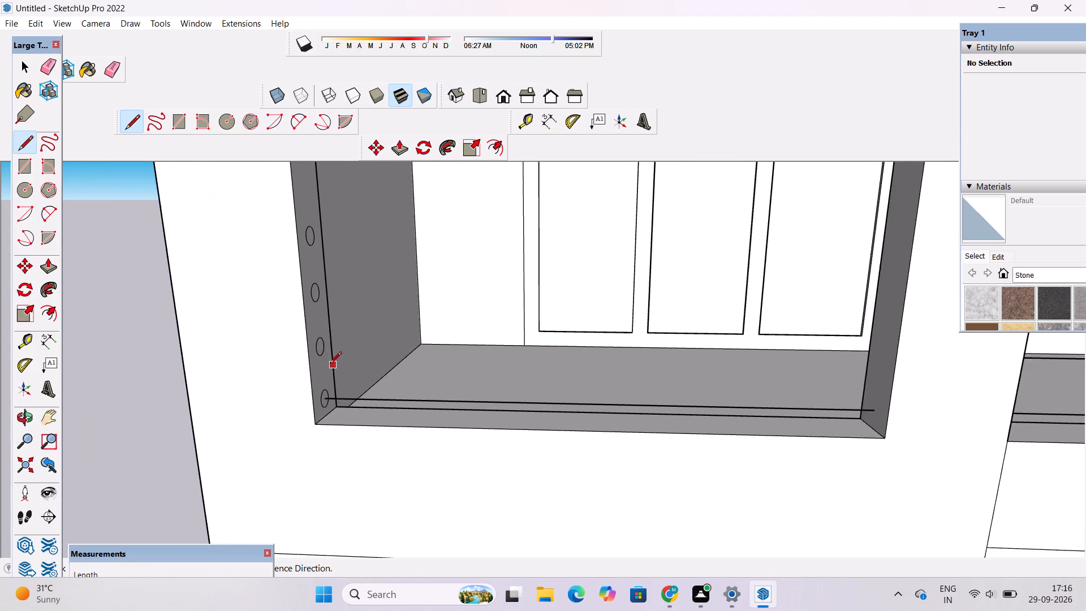
scroll(330, 364, "up", 10)
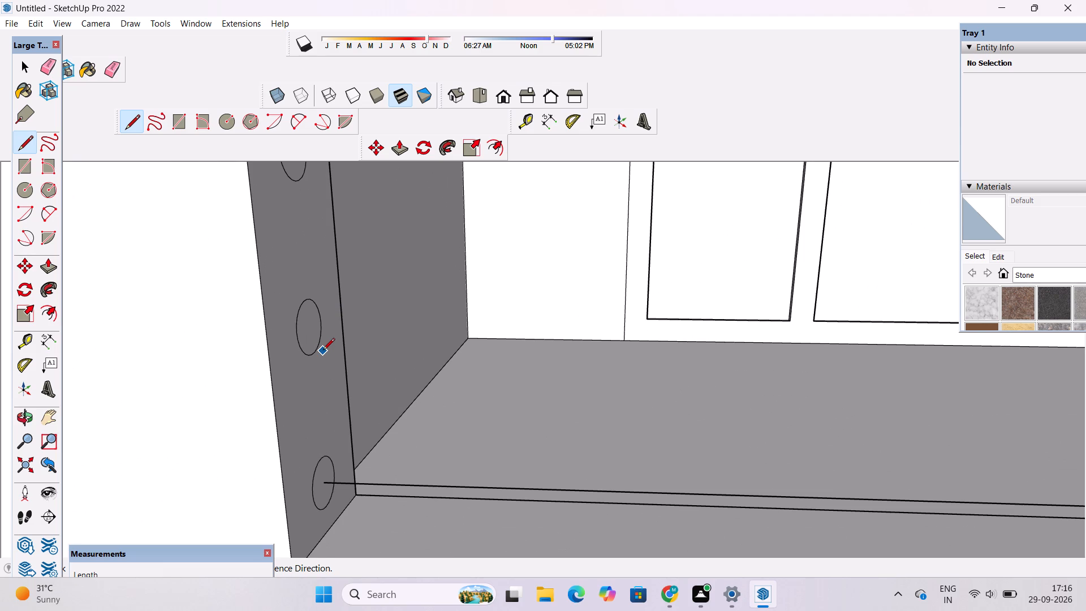
scroll(320, 352, "up", 1)
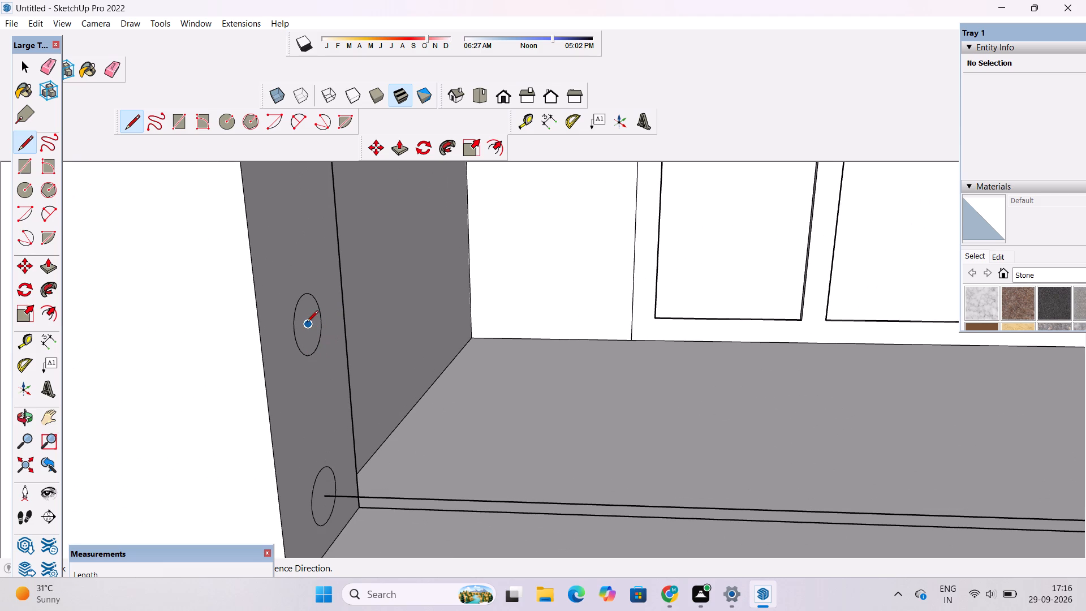
left_click(307, 326)
scroll(379, 330, "down", 10)
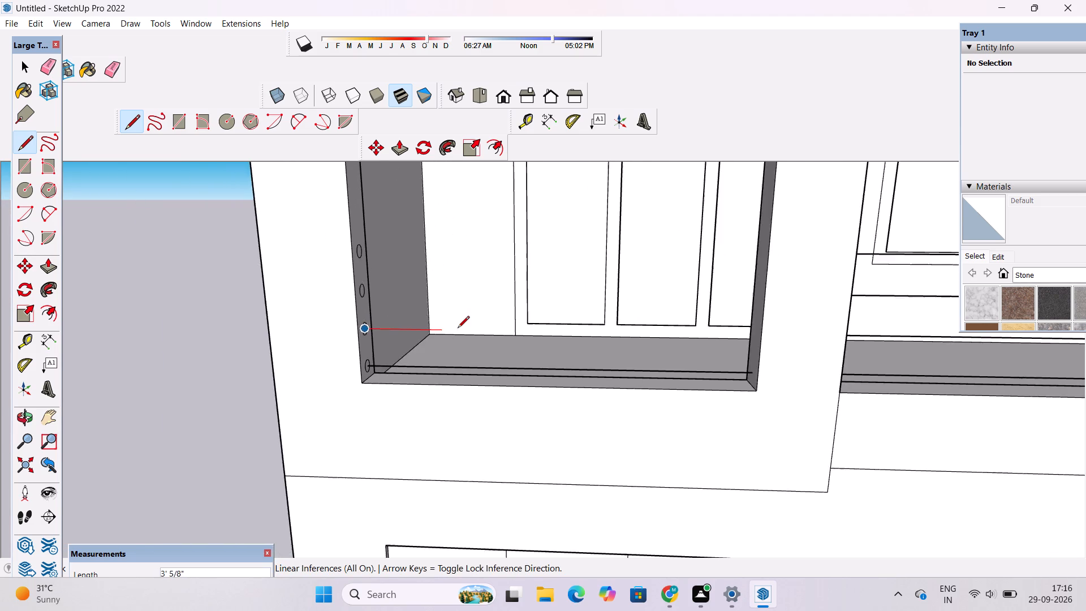
scroll(458, 329, "up", 3)
scroll(458, 329, "down", 5)
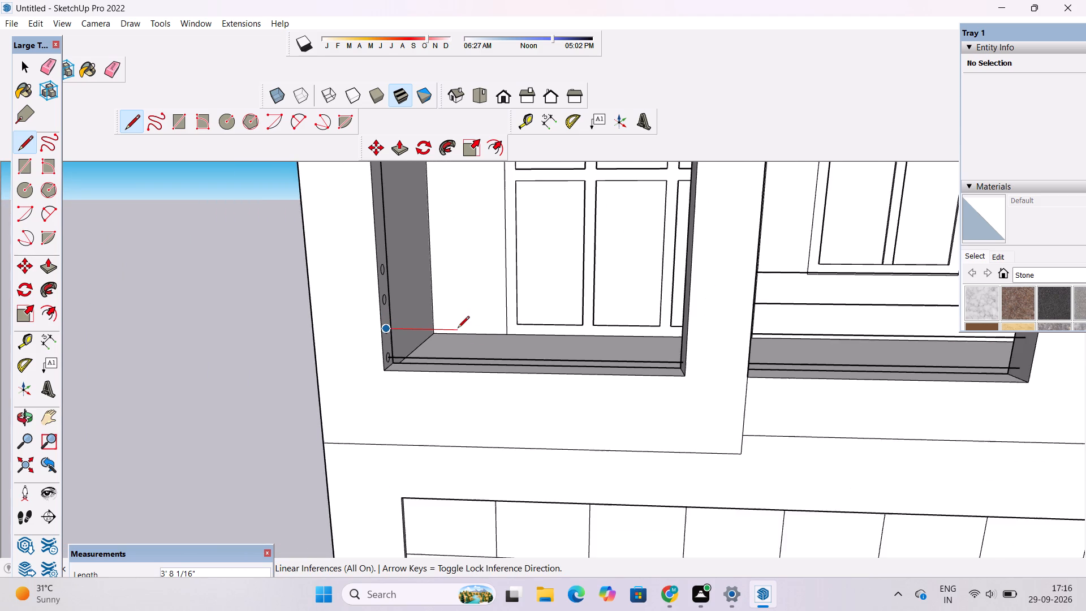
scroll(458, 329, "down", 1)
scroll(459, 333, "up", 3)
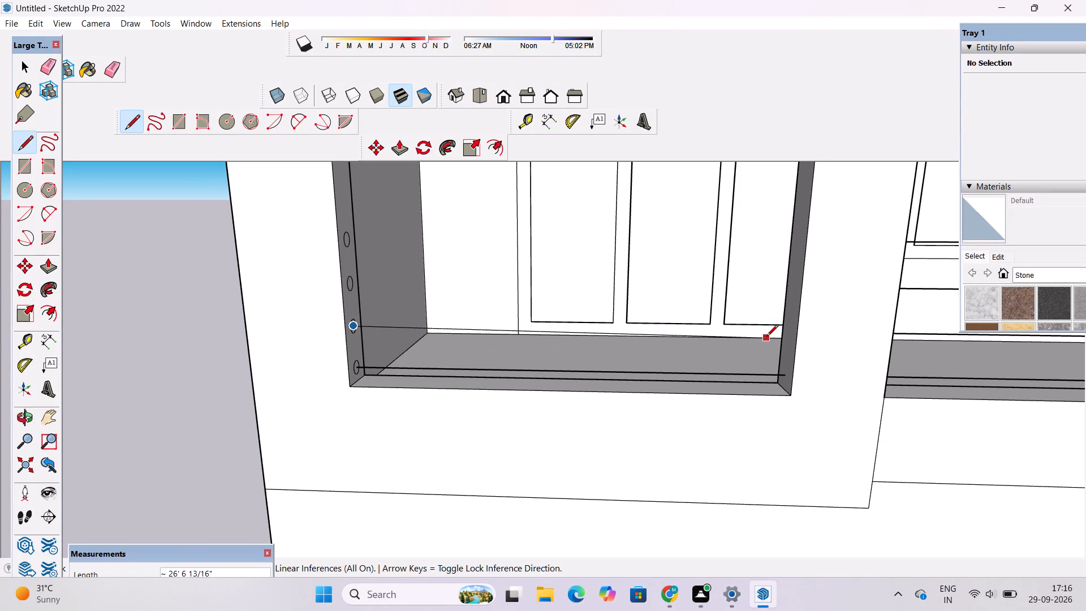
scroll(773, 332, "up", 3)
left_click(811, 332)
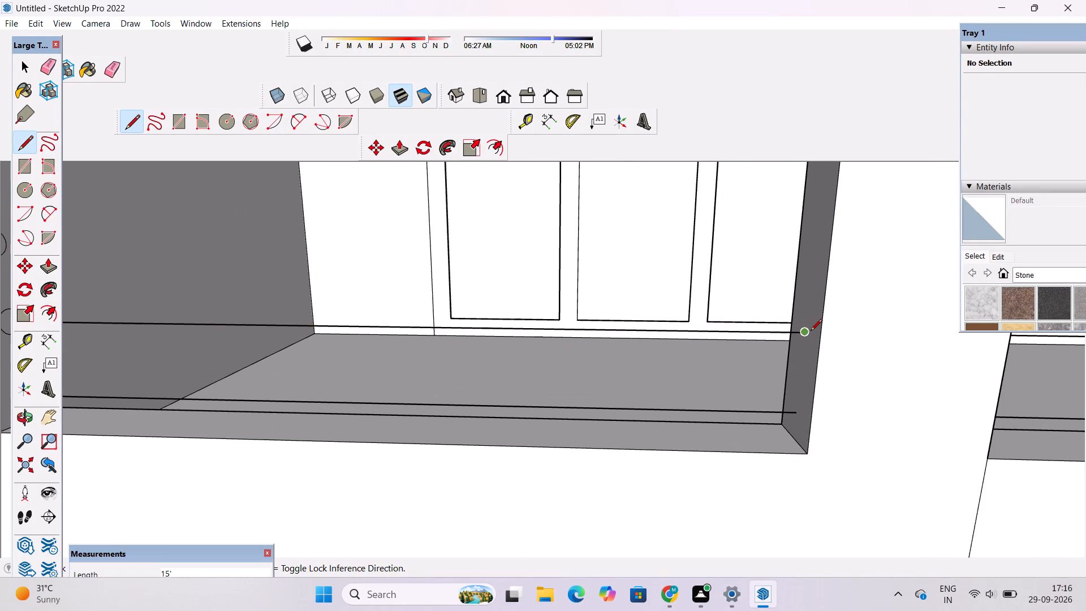
key("space")
Draw a horizontal line from the centre of the third circle up to the opposite inner side of the left-hand opening.
type("l")
scroll(803, 342, "down", 5)
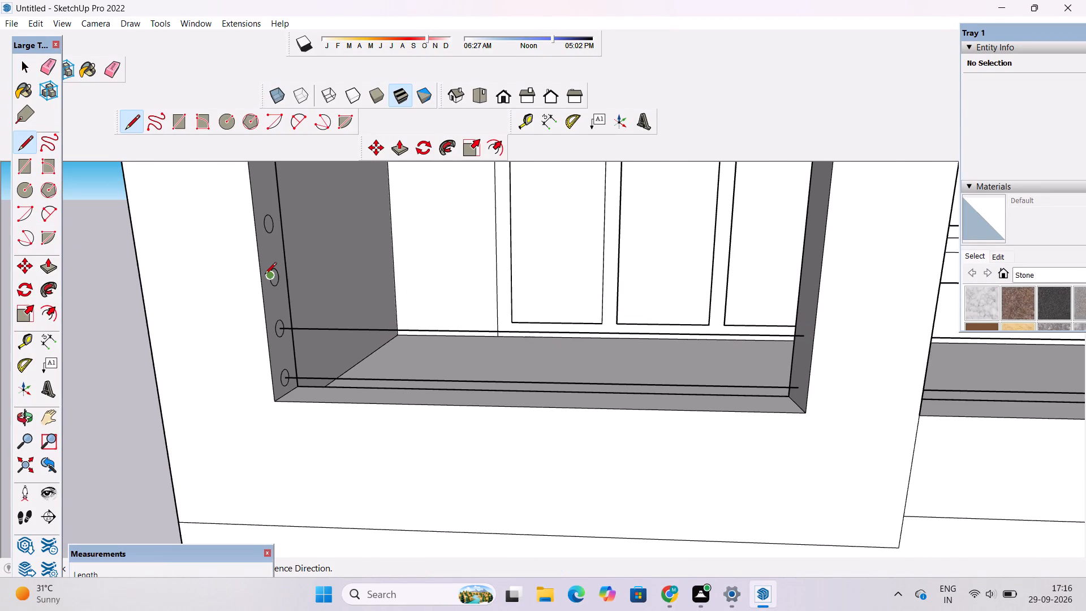
scroll(265, 275, "up", 6)
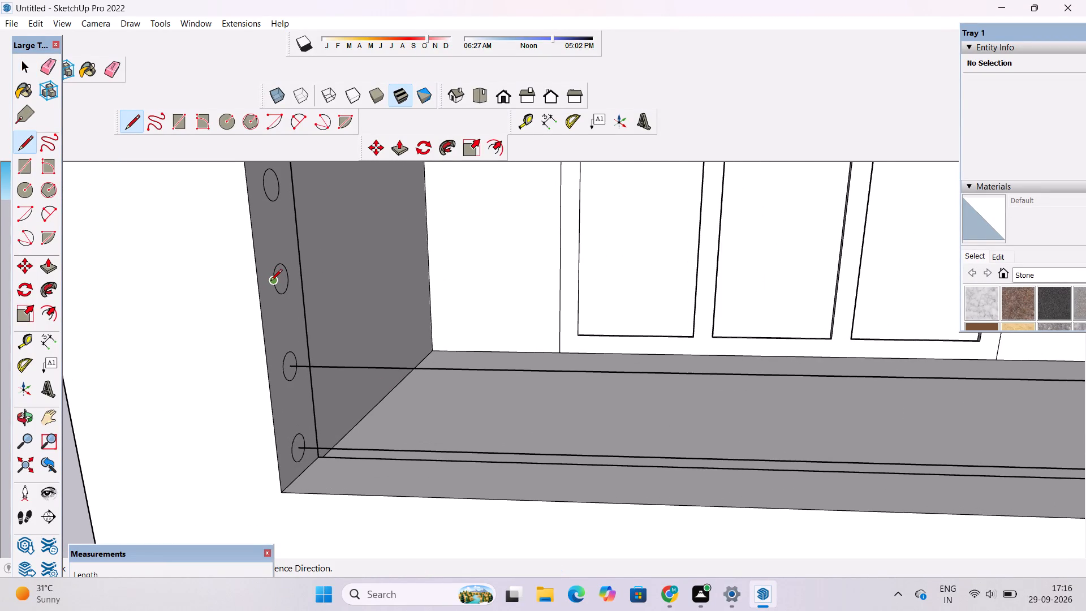
scroll(270, 282, "up", 1)
left_click(283, 278)
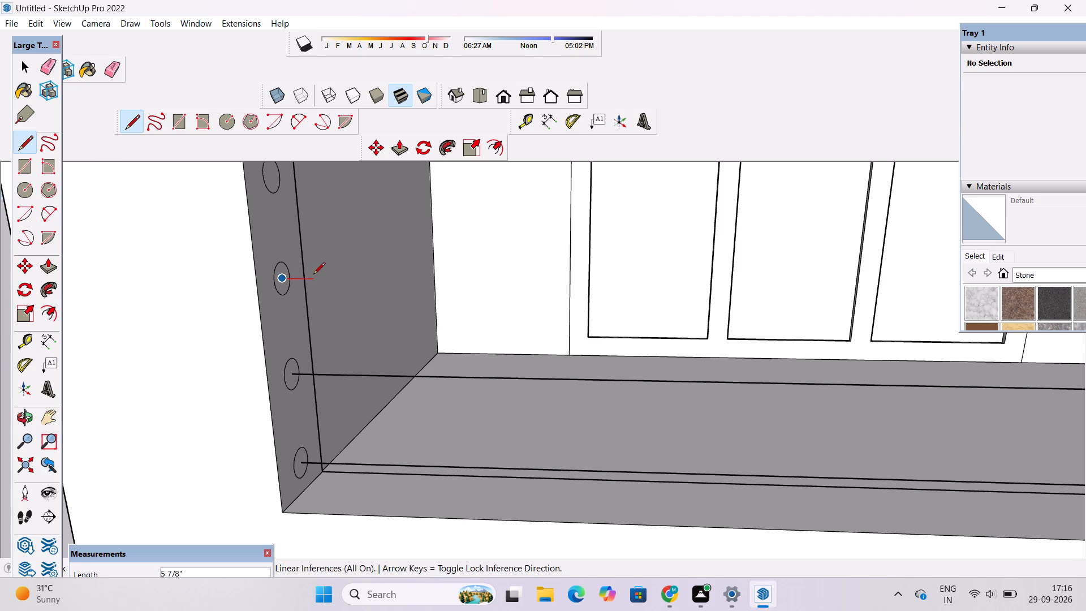
scroll(313, 275, "down", 4)
scroll(397, 281, "down", 3)
scroll(674, 277, "up", 3)
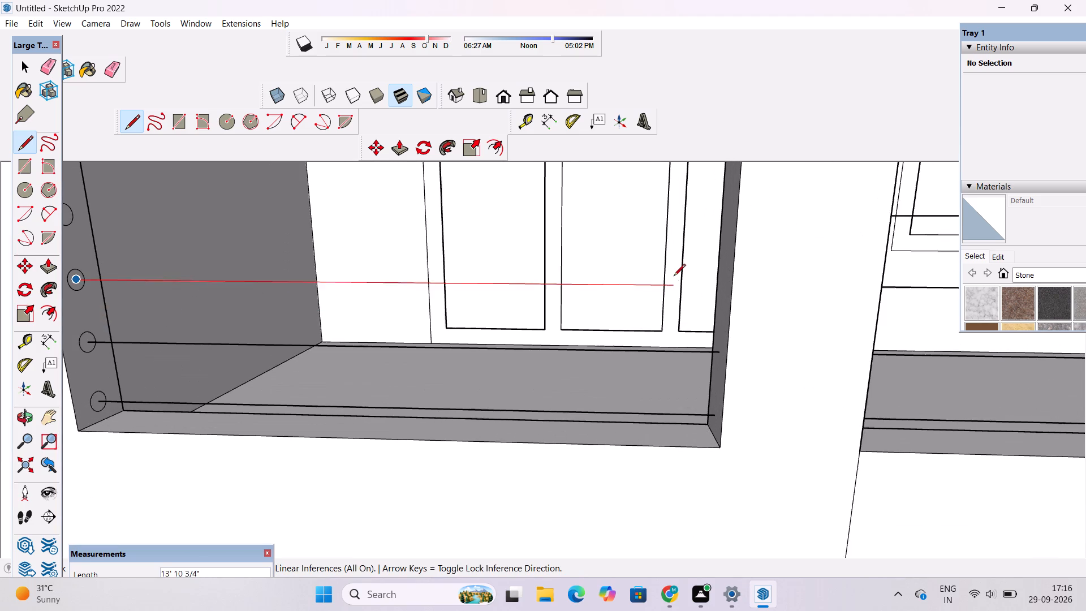
scroll(727, 285, "up", 3)
left_click(727, 285)
key("space")
Draw a 15' horizontal line from the topmost circle's centre to the opposite inner side of the left-hand opening.
type("l")
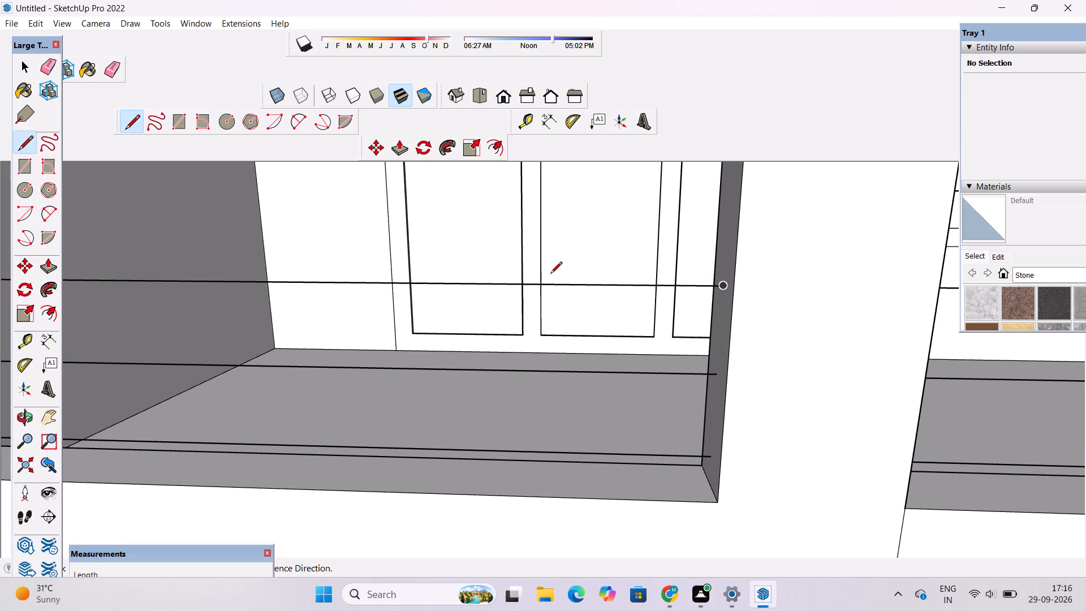
scroll(214, 312, "down", 5)
scroll(142, 256, "down", 4)
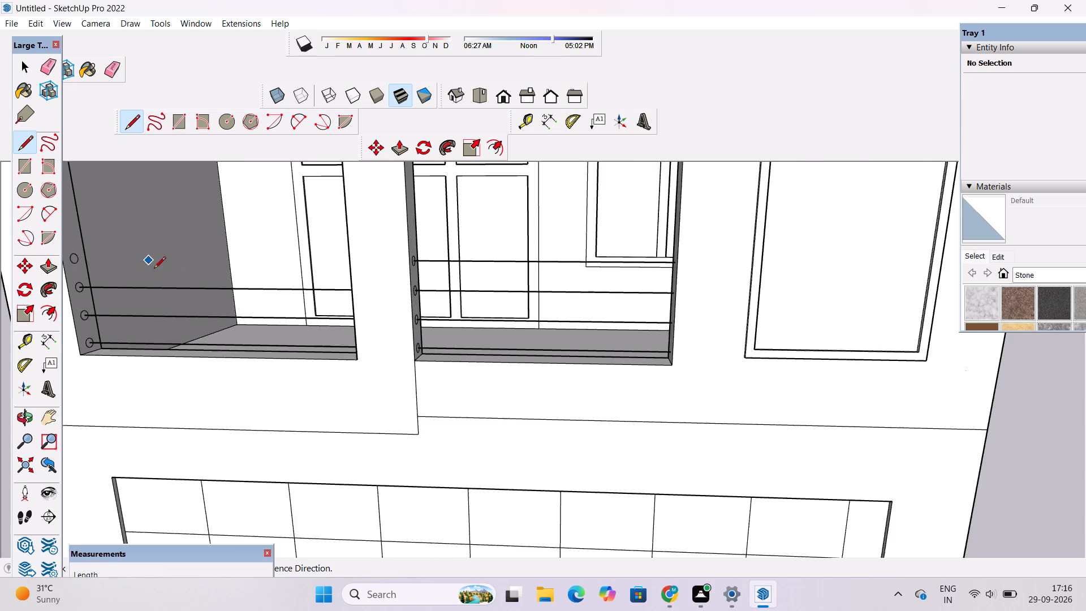
scroll(77, 246, "up", 20)
scroll(77, 246, "up", 1)
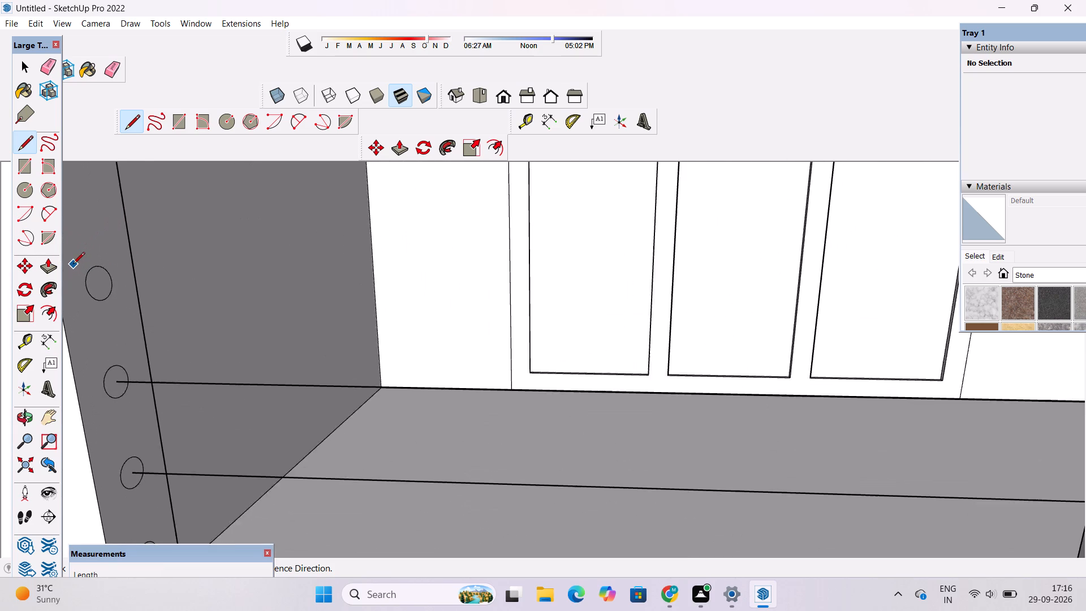
scroll(73, 265, "up", 2)
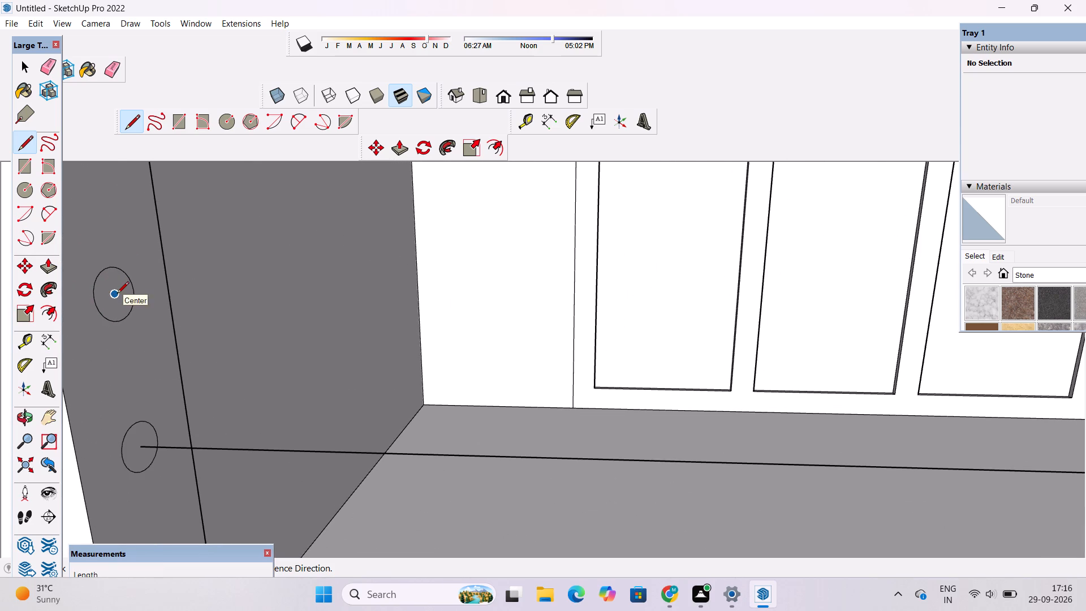
left_click(114, 296)
scroll(202, 281, "down", 9)
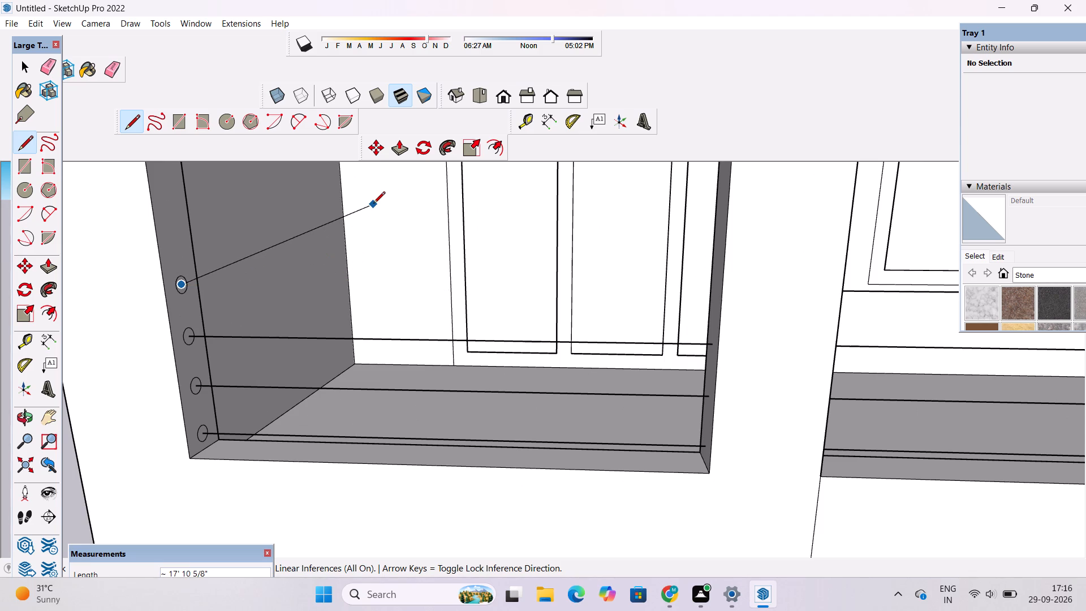
scroll(380, 247, "down", 4)
scroll(382, 260, "up", 4)
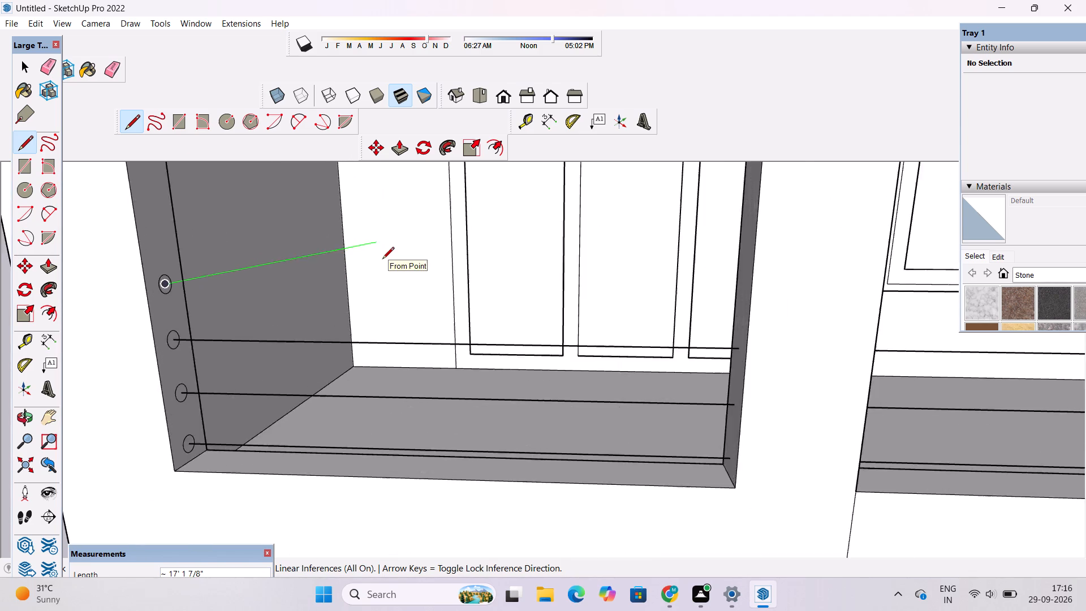
scroll(382, 261, "down", 4)
scroll(437, 281, "up", 5)
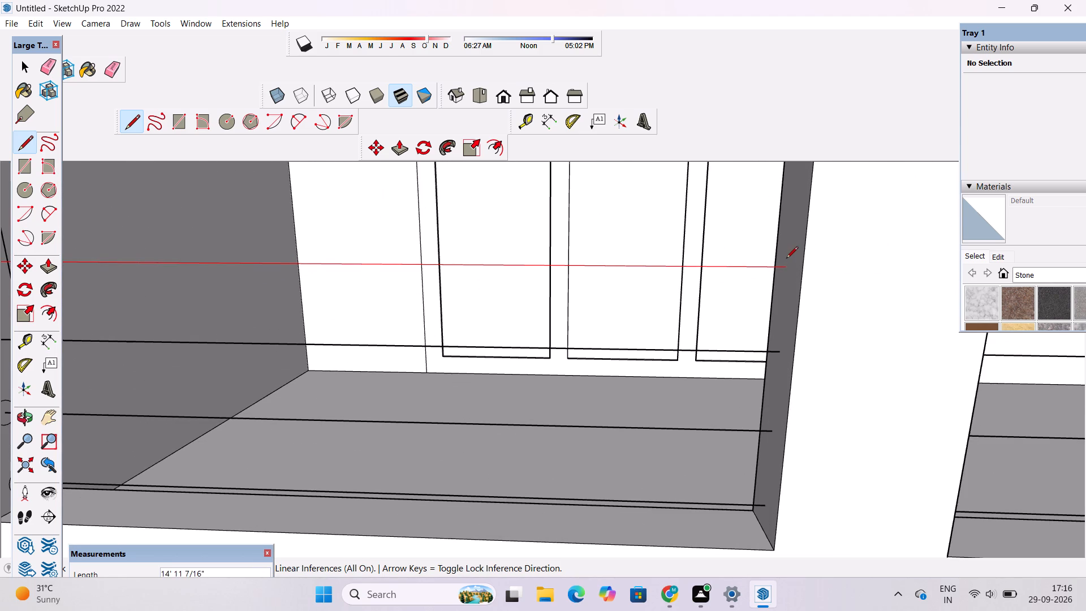
left_click(788, 269)
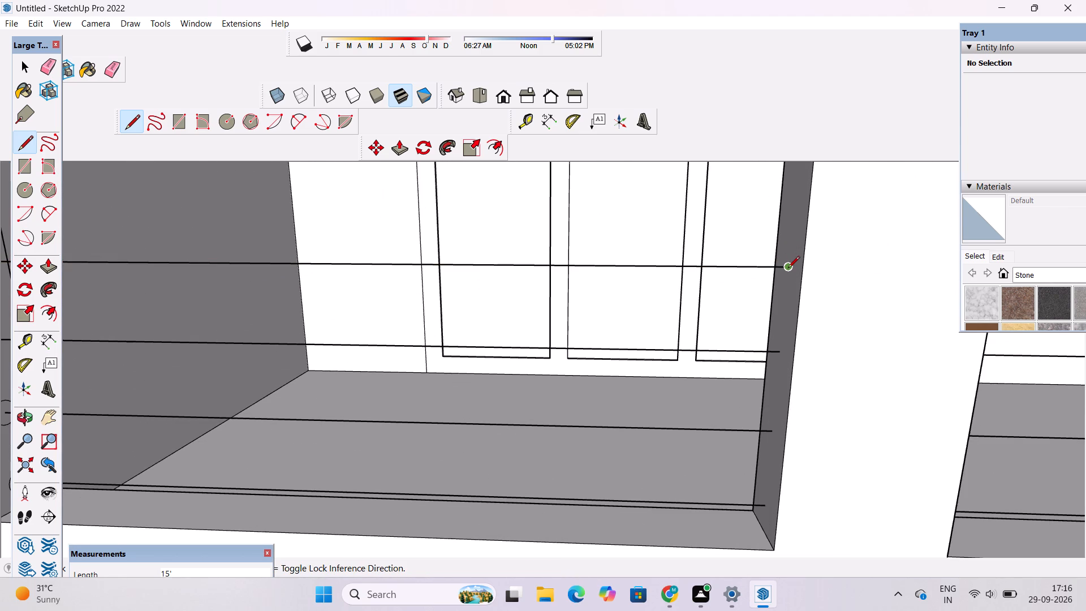
key("space")
Sweep the topmost circle along its centre line with Follow Me to form a round rail across the left-hand opening.
type("o")
scroll(788, 269, "up", 1)
scroll(734, 267, "down", 4)
left_click_drag(759, 272, 716, 286)
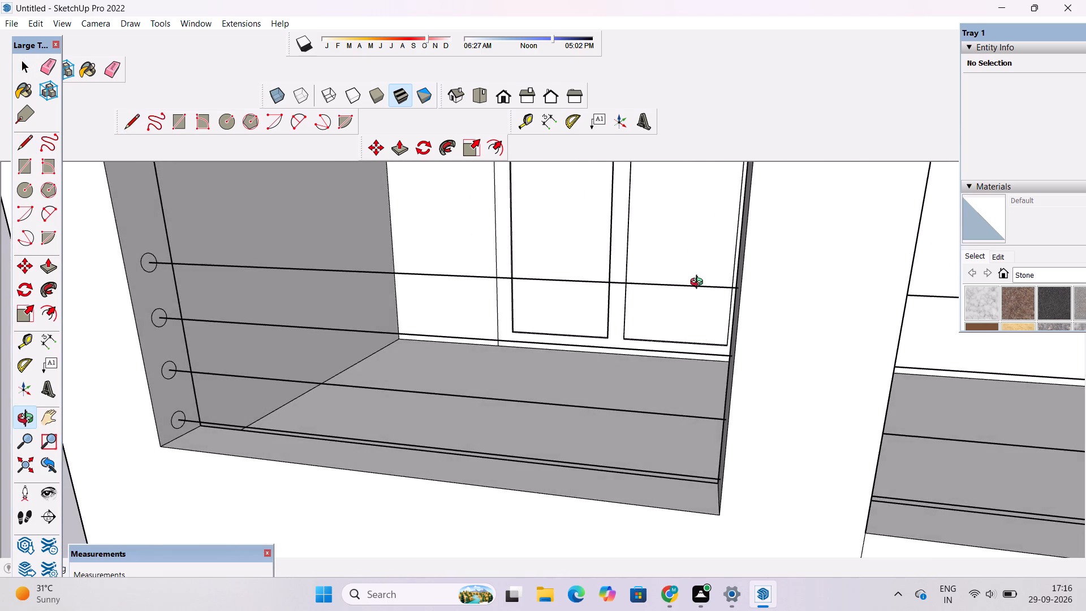
left_click_drag(645, 287, 688, 299, "shift")
left_click_drag(268, 380, 273, 378)
left_click_drag(273, 378, 269, 371)
left_click(268, 371, "shift")
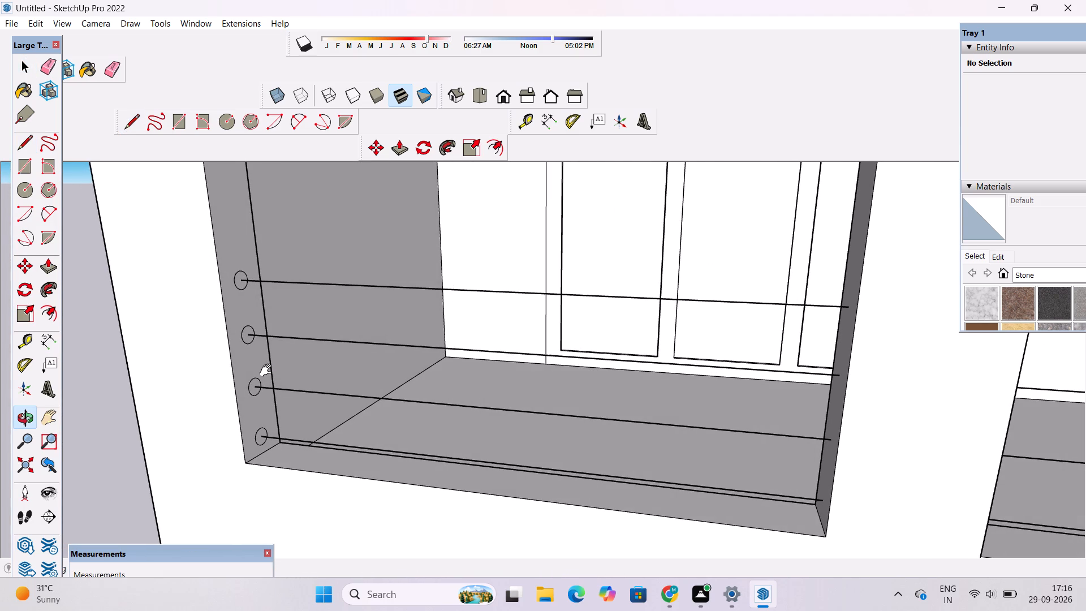
key("space")
scroll(238, 360, "up", 3)
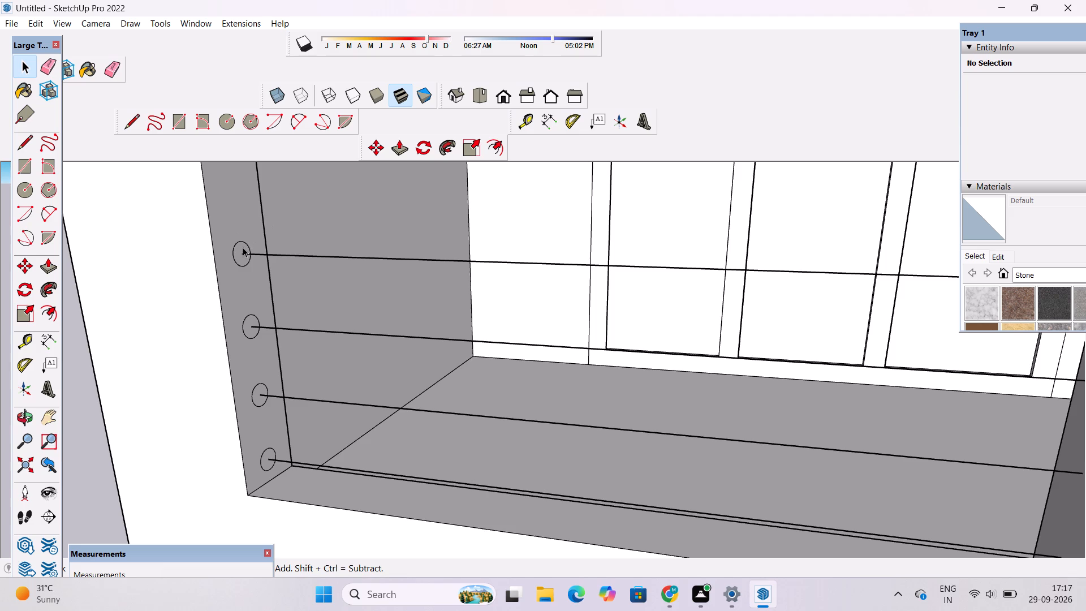
double_click(243, 247)
scroll(253, 259, "up", 2)
left_click(303, 253, "ctrl")
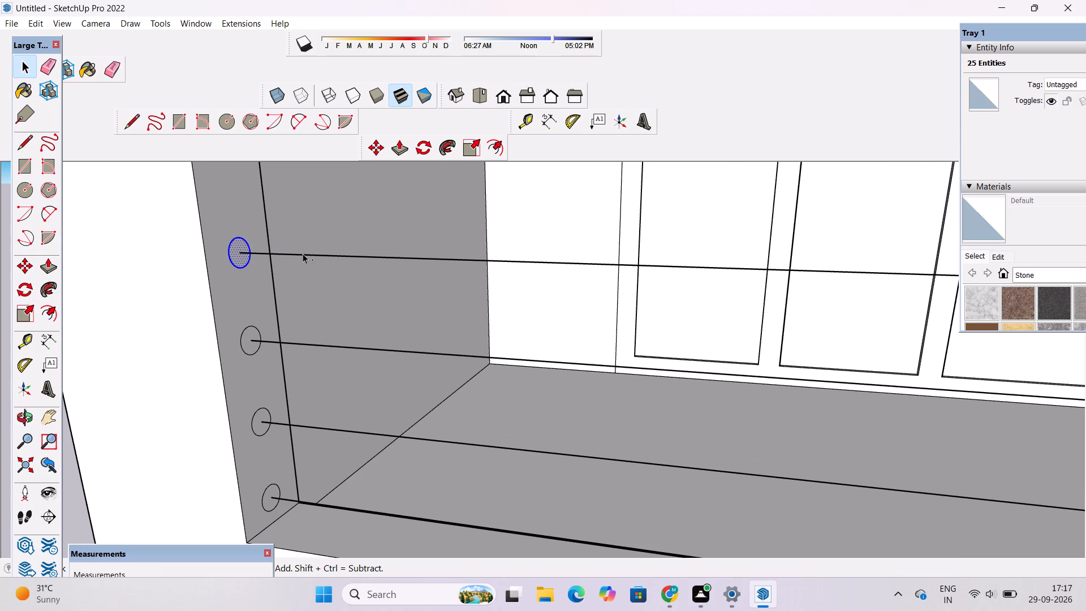
left_click(49, 282)
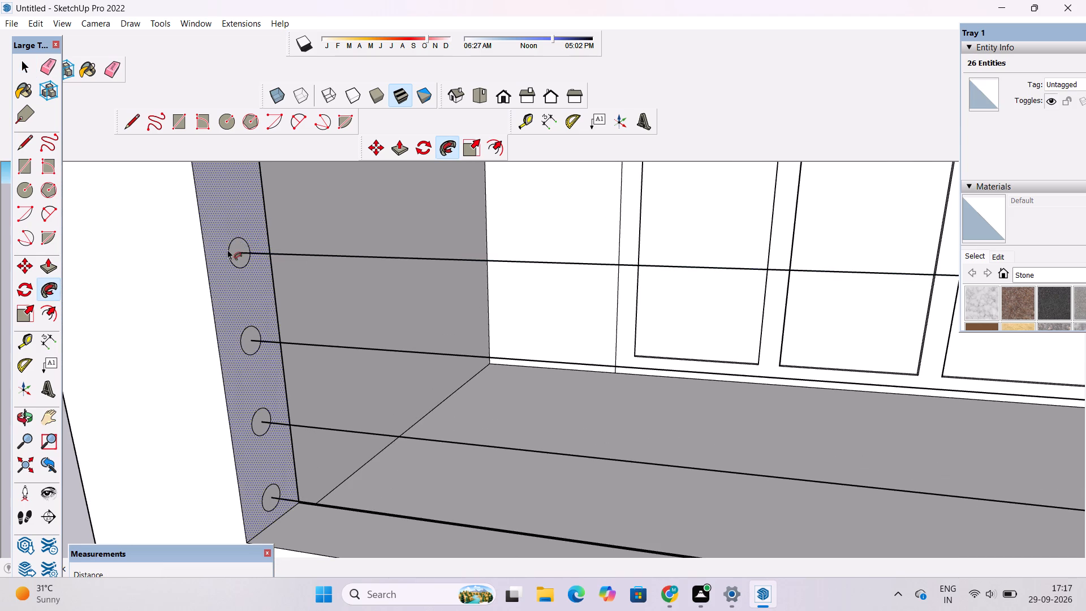
left_click(238, 247)
key("space")
Sweep the second circle from the top along its centre line with Follow Me to form a round rail across the left-hand opening.
double_click(249, 344)
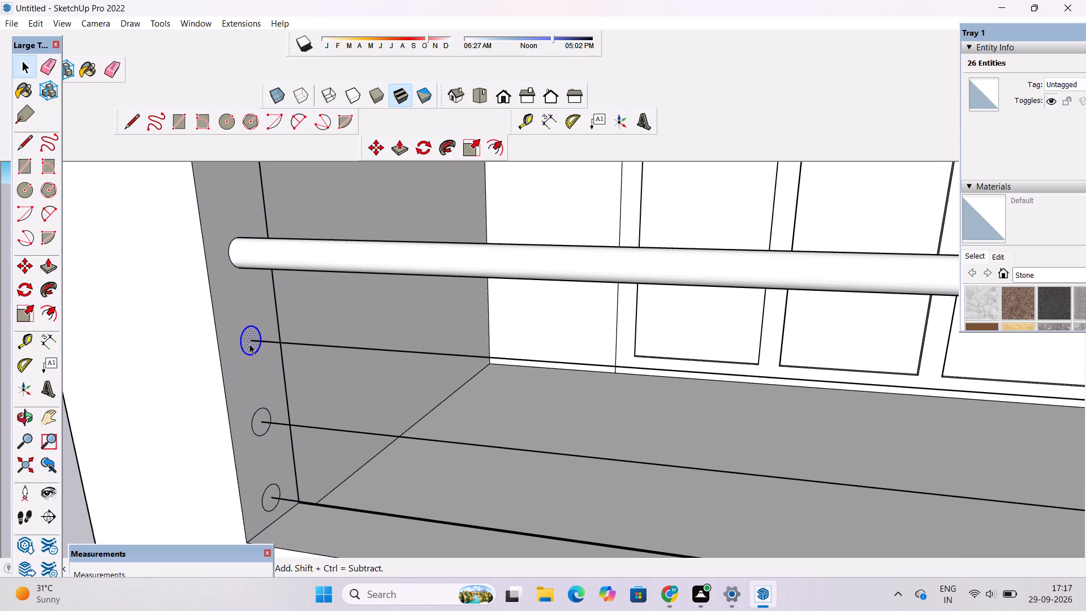
left_click(298, 346, "ctrl")
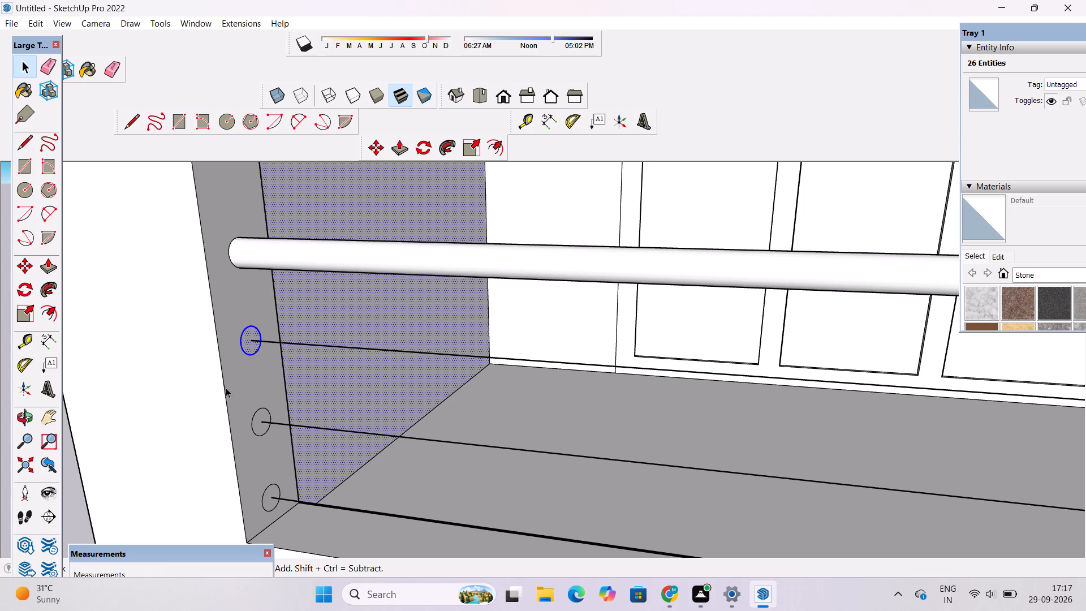
left_click(70, 471)
scroll(266, 338, "up", 3)
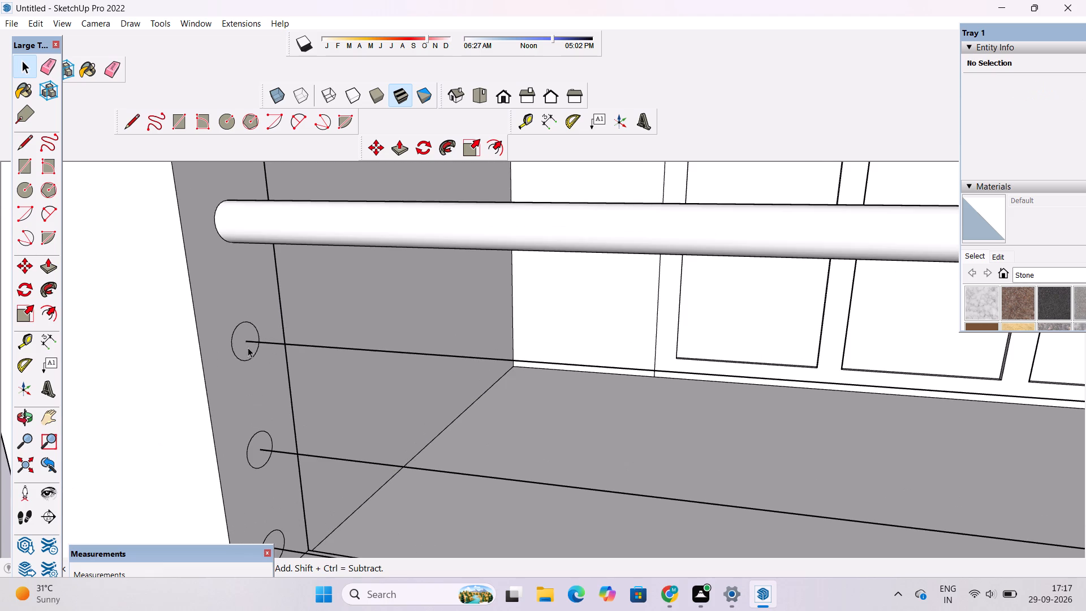
double_click(245, 350, "ctrl")
left_click(300, 347, "ctrl")
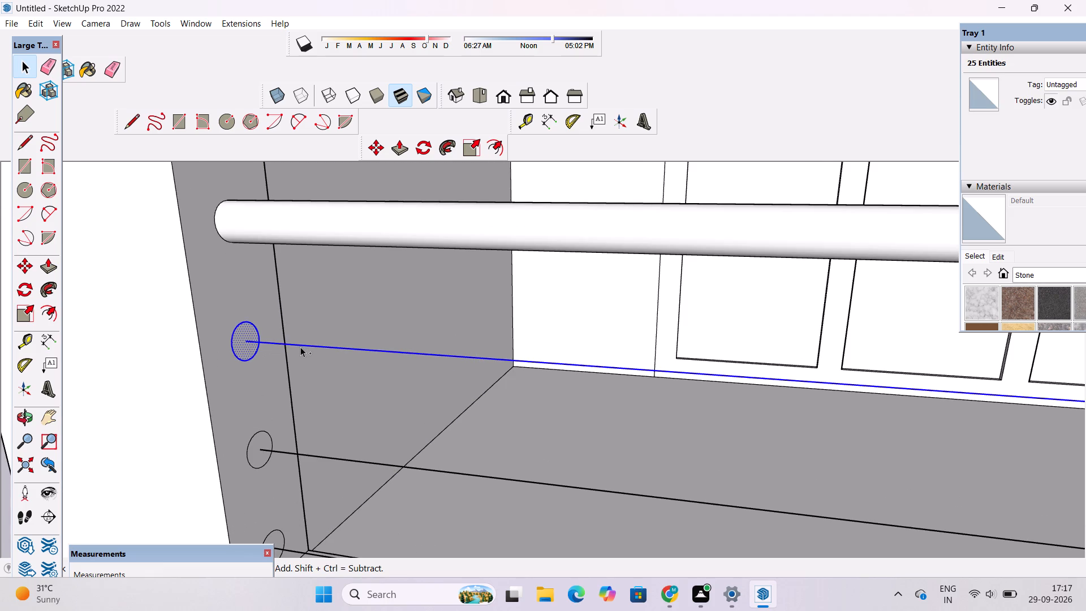
left_click(49, 292)
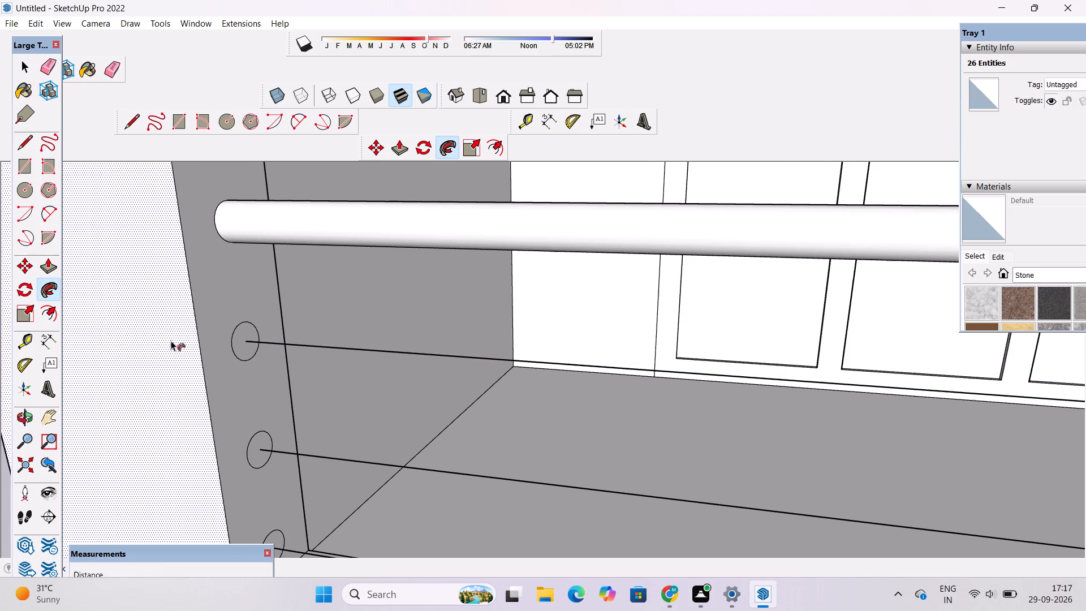
left_click(239, 346)
key("space")
Sweep the second-lowest circle along its centre line with Follow Me to form a round rail across the left-hand opening.
scroll(239, 317, "down", 6)
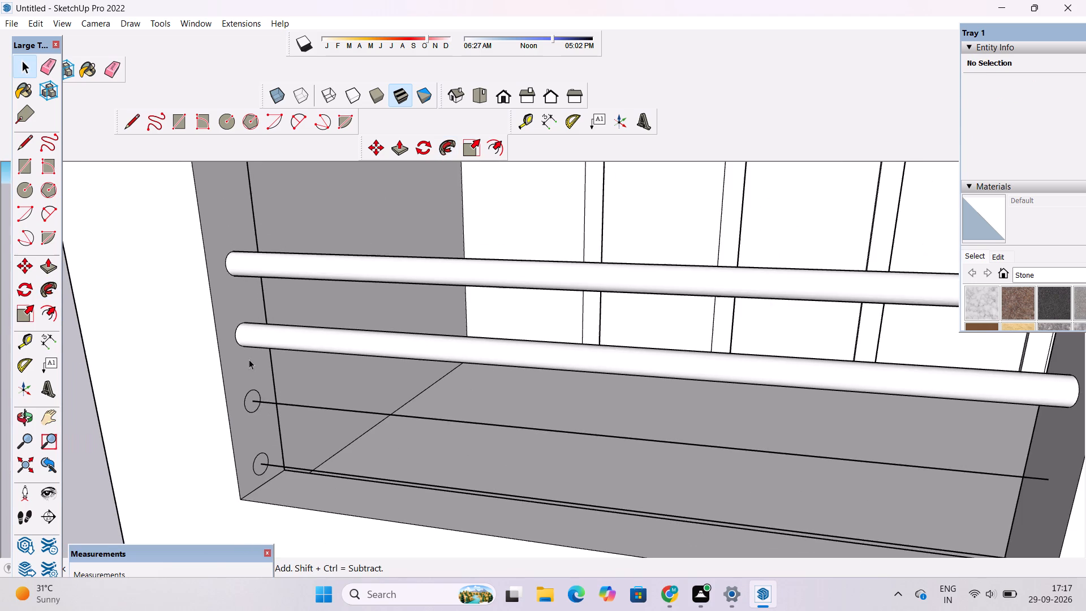
scroll(254, 375, "up", 1)
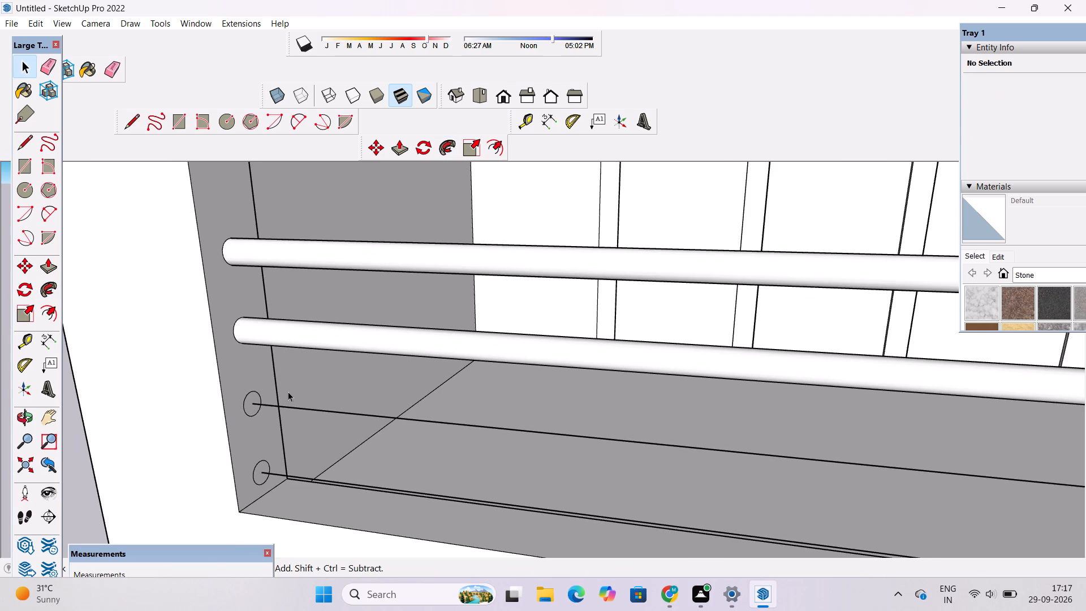
scroll(299, 347, "down", 3)
scroll(312, 401, "up", 3)
scroll(243, 407, "up", 10)
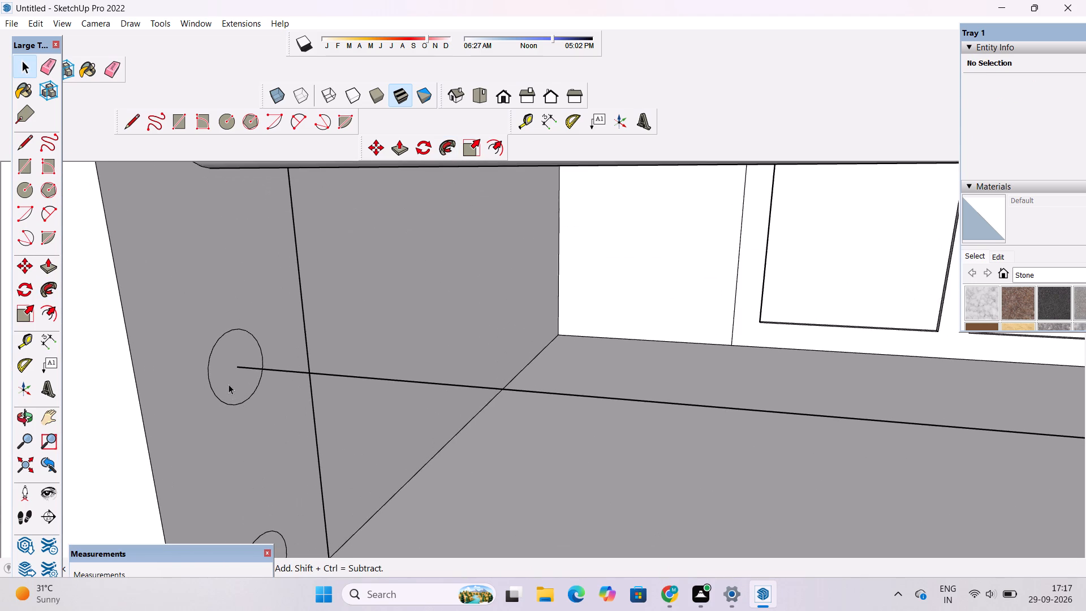
left_click(225, 377)
left_click(225, 376)
double_click(225, 376)
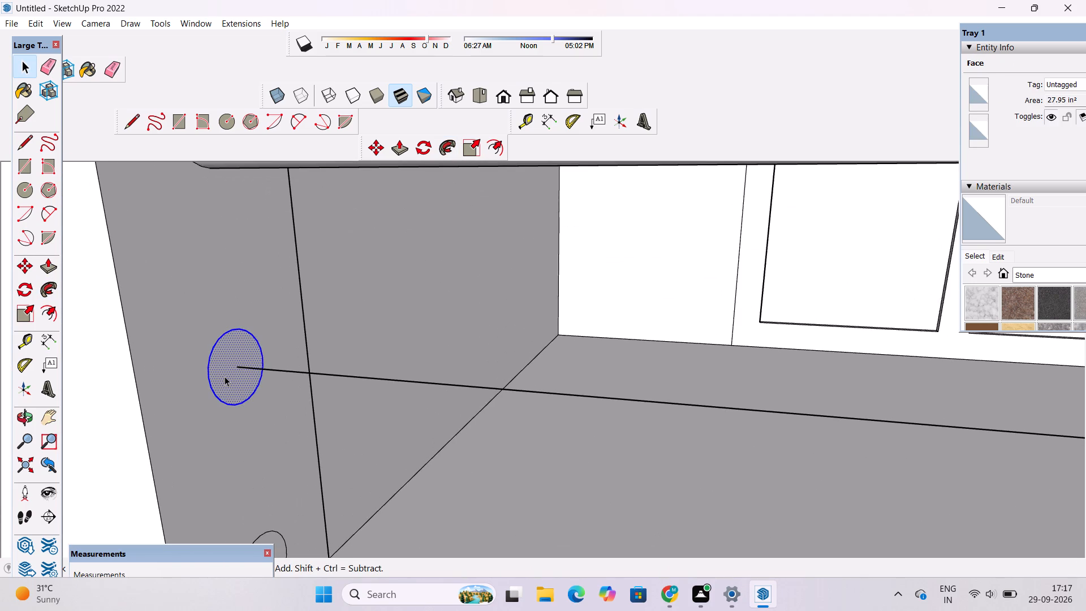
scroll(308, 355, "down", 11)
left_click(98, 366)
scroll(317, 343, "up", 2)
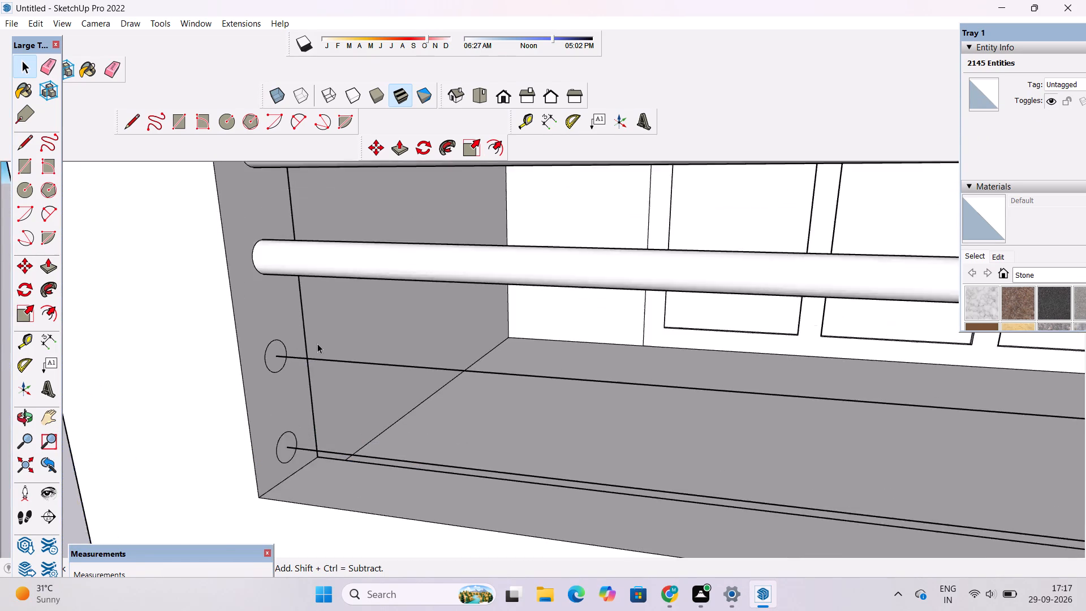
scroll(317, 343, "up", 4)
double_click(231, 363)
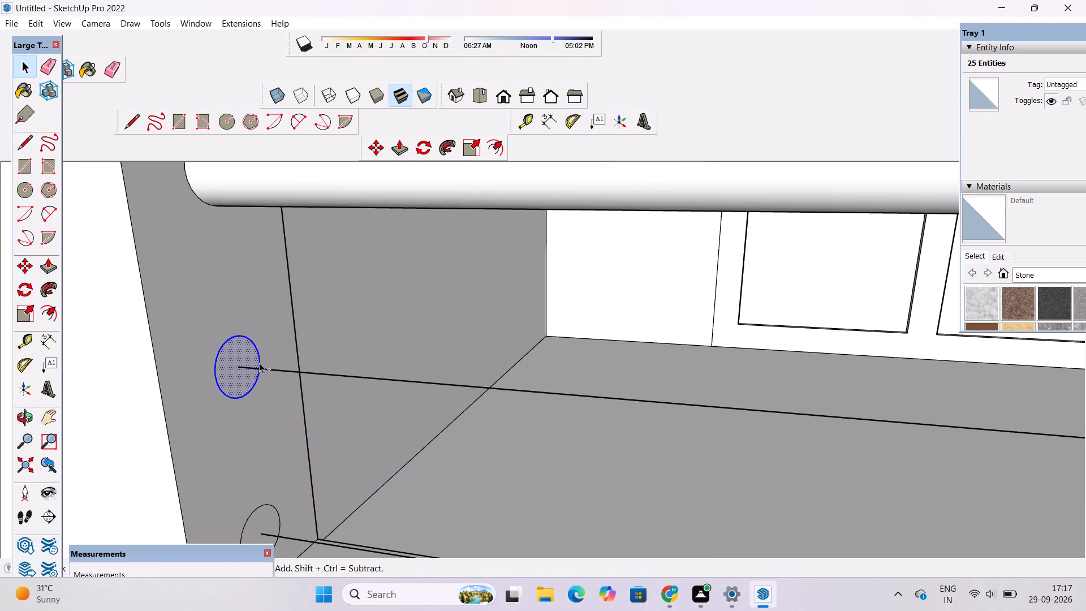
left_click(356, 376, "ctrl")
left_click(51, 284)
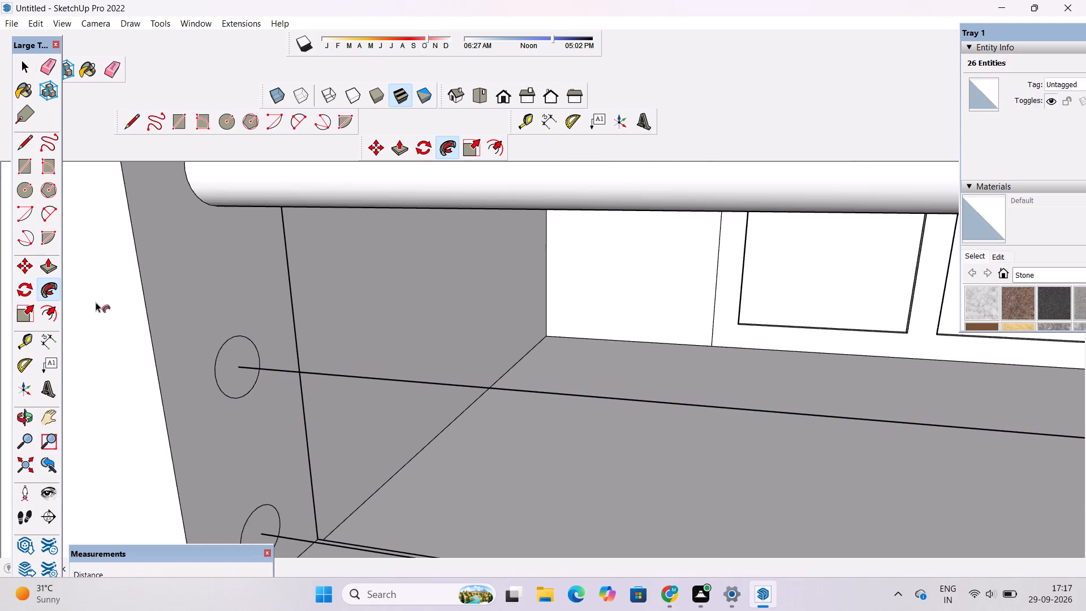
left_click(235, 364)
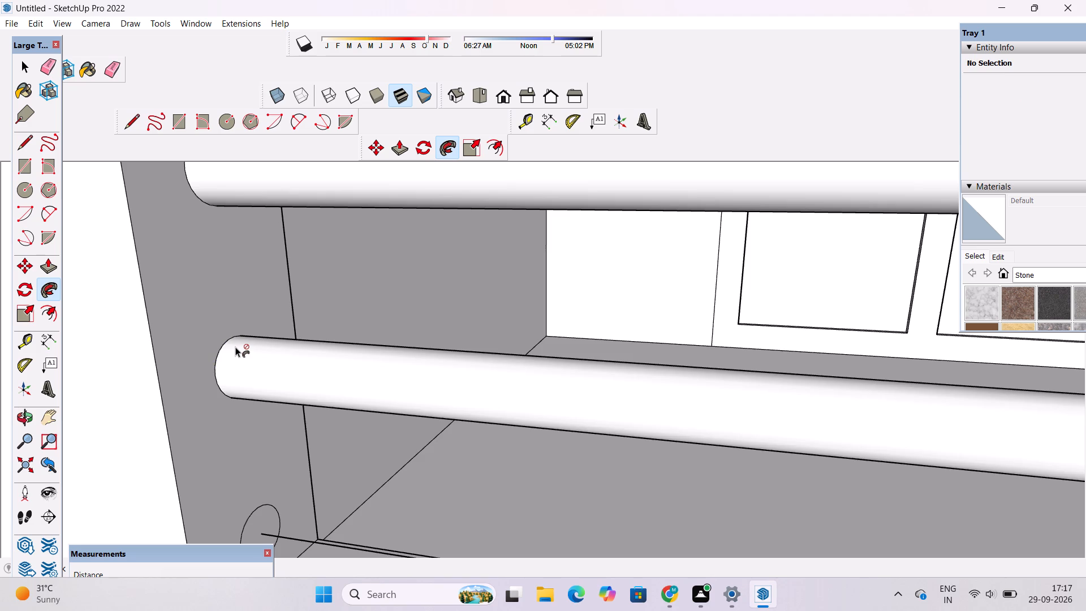
scroll(237, 260, "down", 1)
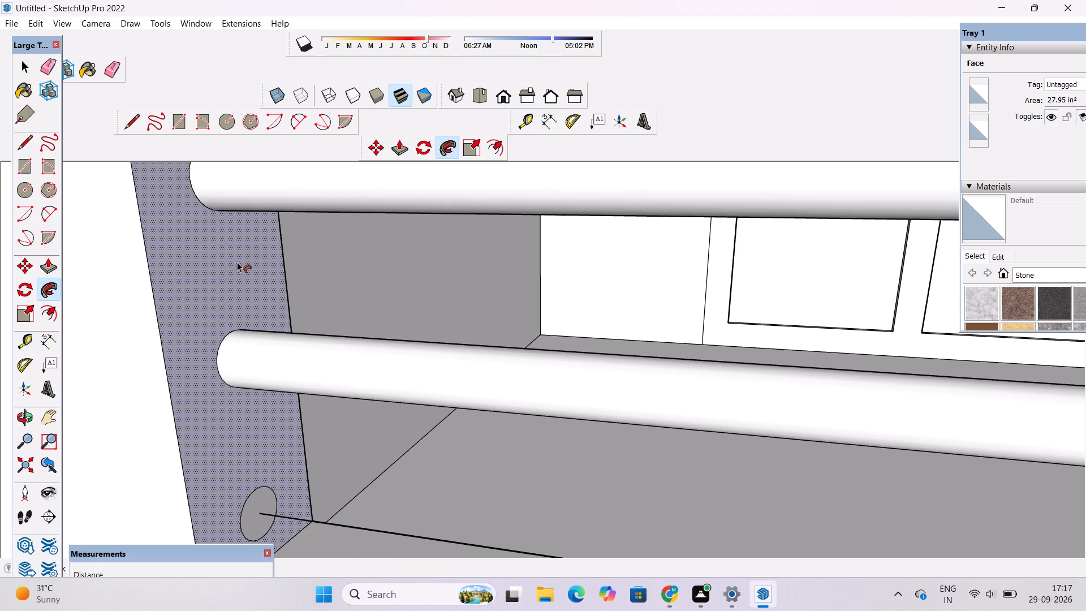
key("space")
Sweep the lowest circle along its centre line with Follow Me to form the bottom round rail of the left-hand opening.
scroll(244, 289, "down", 3)
scroll(246, 496, "up", 7)
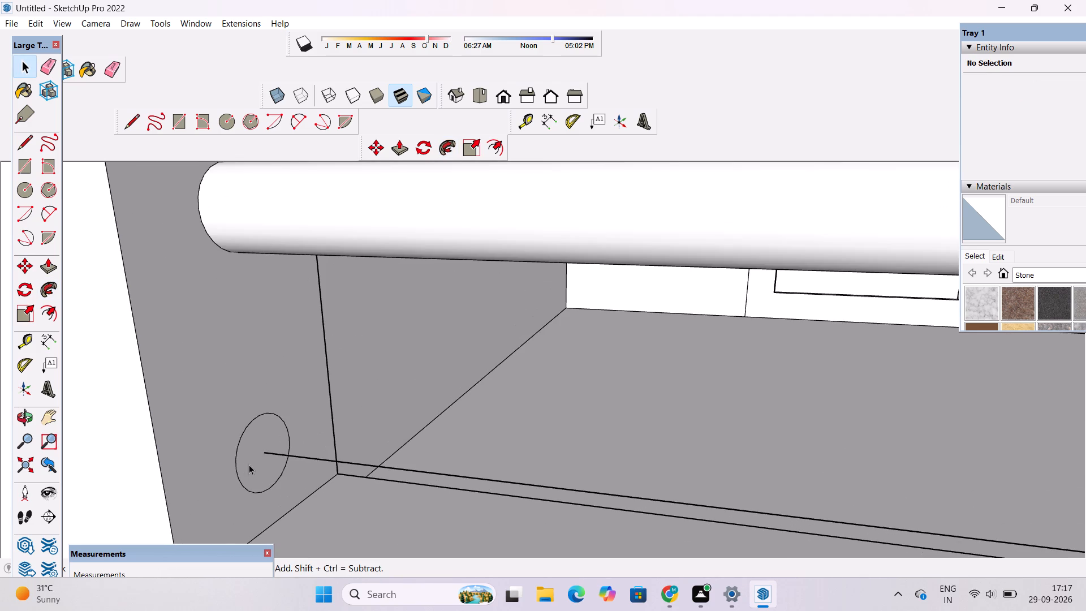
double_click(249, 456)
left_click(355, 463, "ctrl")
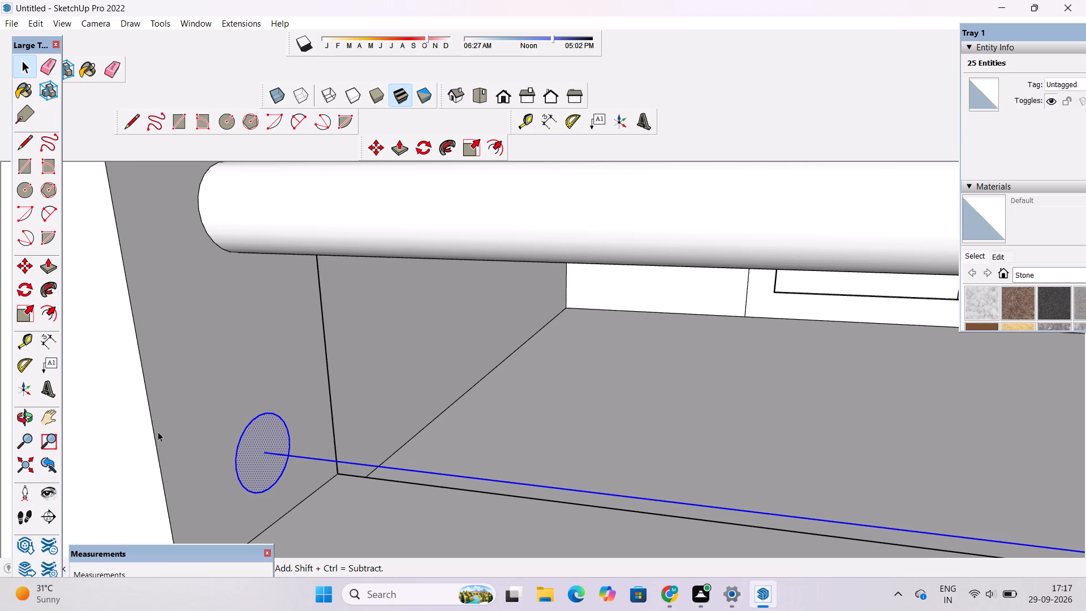
left_click(53, 286)
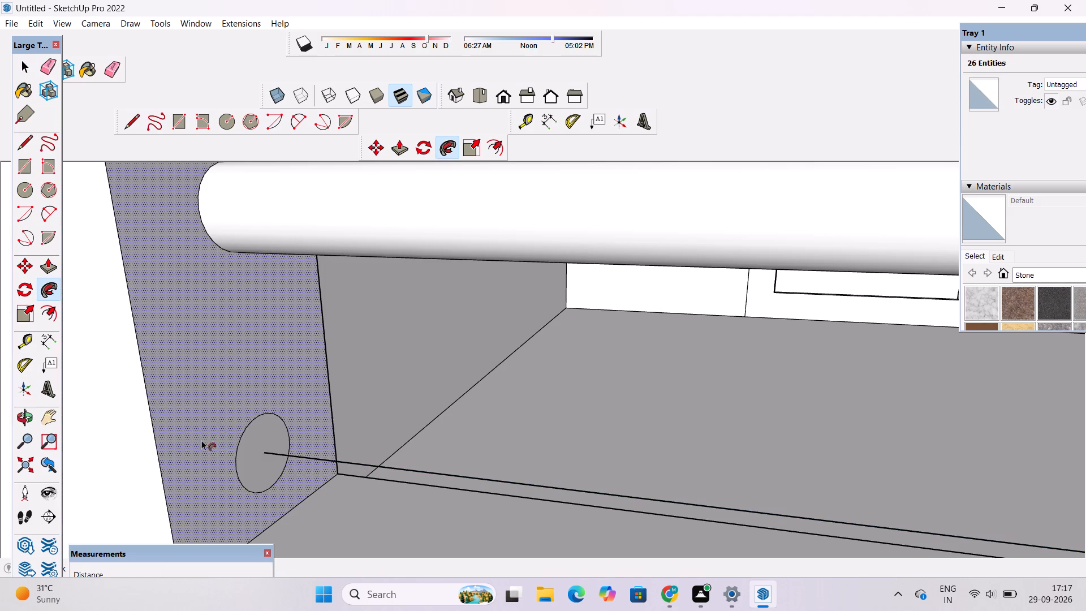
left_click(255, 460)
Sweep the topmost circle in the adjacent right-hand opening along its centre line with Follow Me to form a round rail.
key("o")
scroll(252, 456, "down", 9)
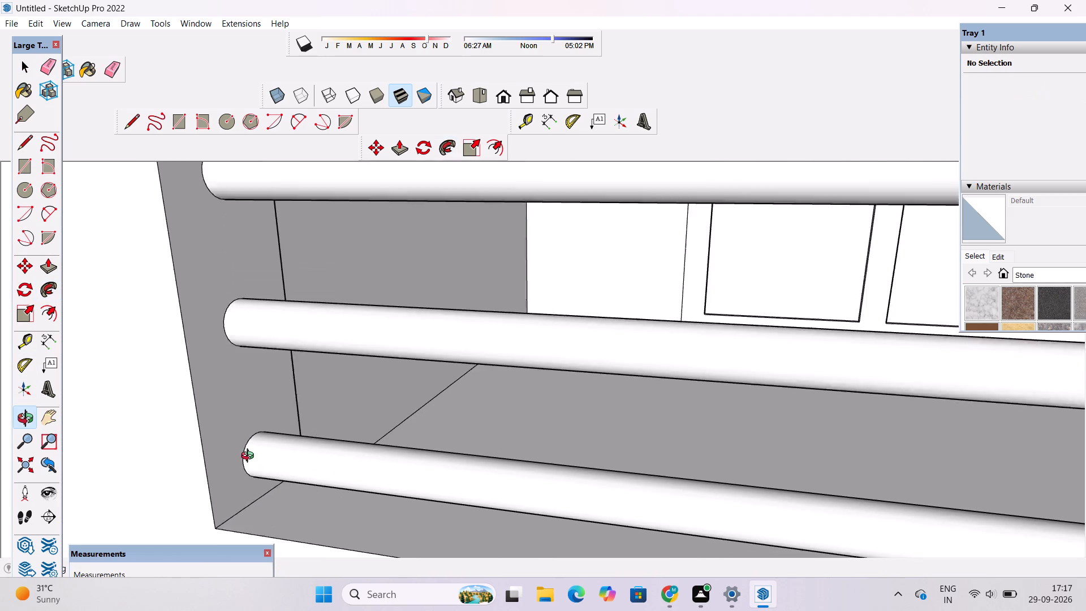
scroll(250, 457, "down", 2)
left_click_drag(249, 468, 273, 386)
scroll(268, 369, "down", 11)
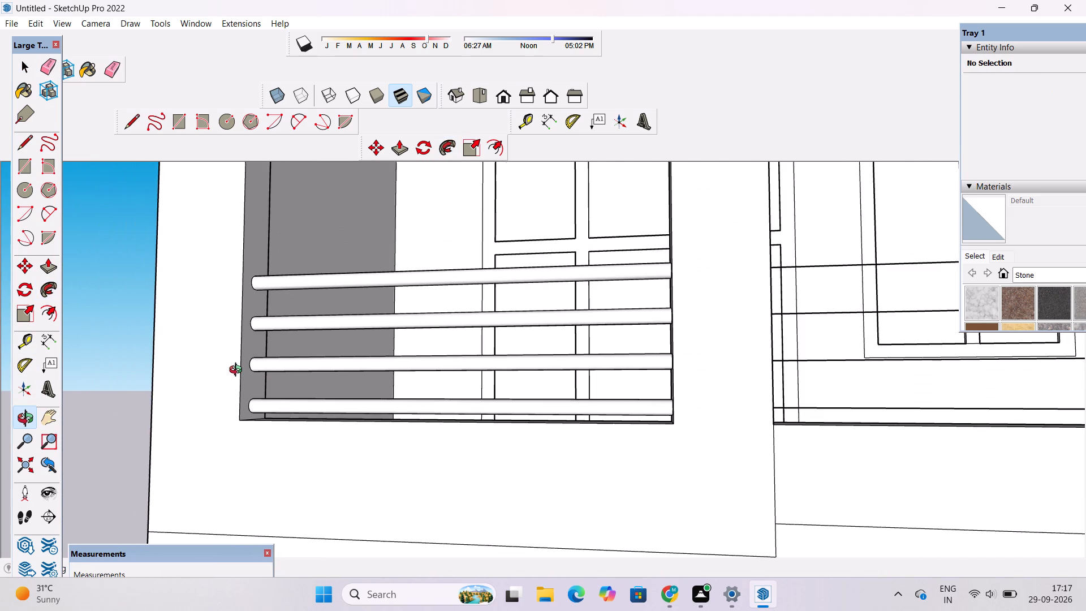
scroll(238, 371, "down", 5)
left_click_drag(244, 371, 372, 377)
left_click_drag(828, 317, 490, 373)
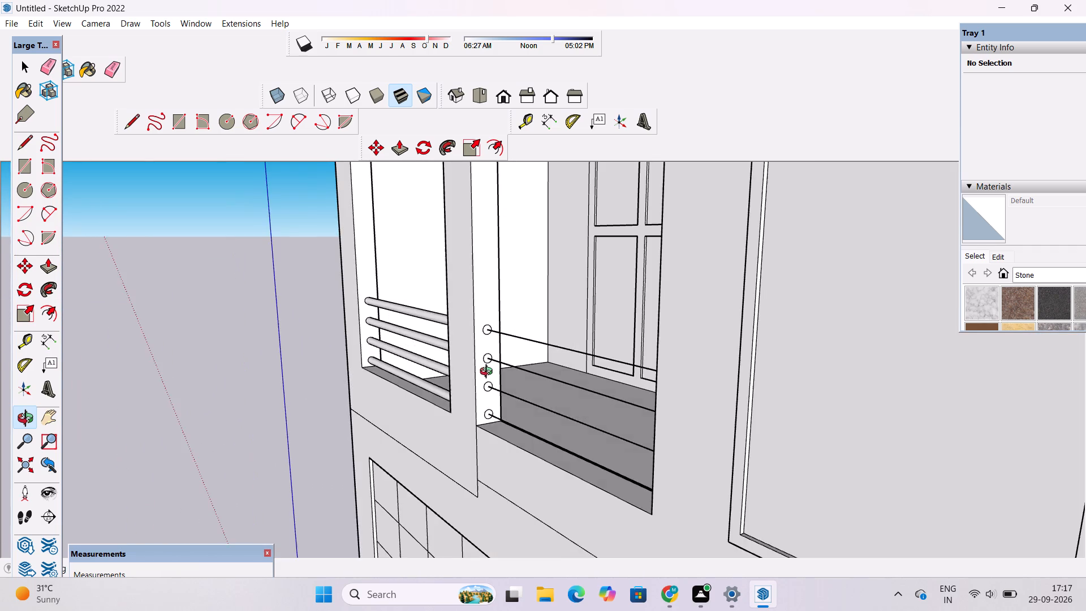
scroll(479, 338, "up", 8)
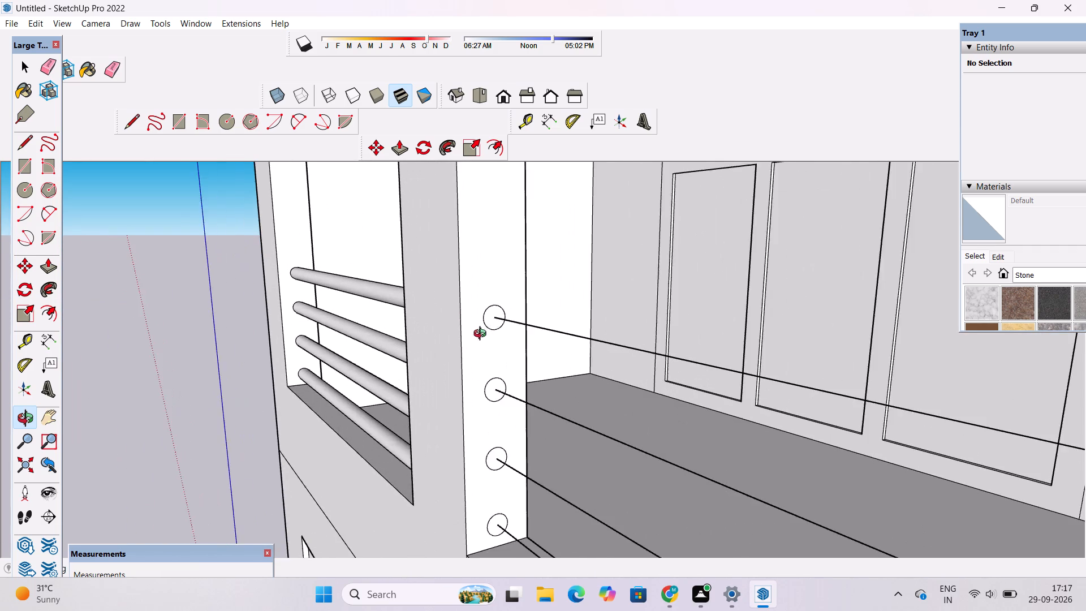
scroll(482, 335, "up", 4)
left_click_drag(518, 342, 525, 343)
scroll(513, 342, "up", 3)
left_click_drag(505, 335, 499, 335, "shift")
left_click(486, 337)
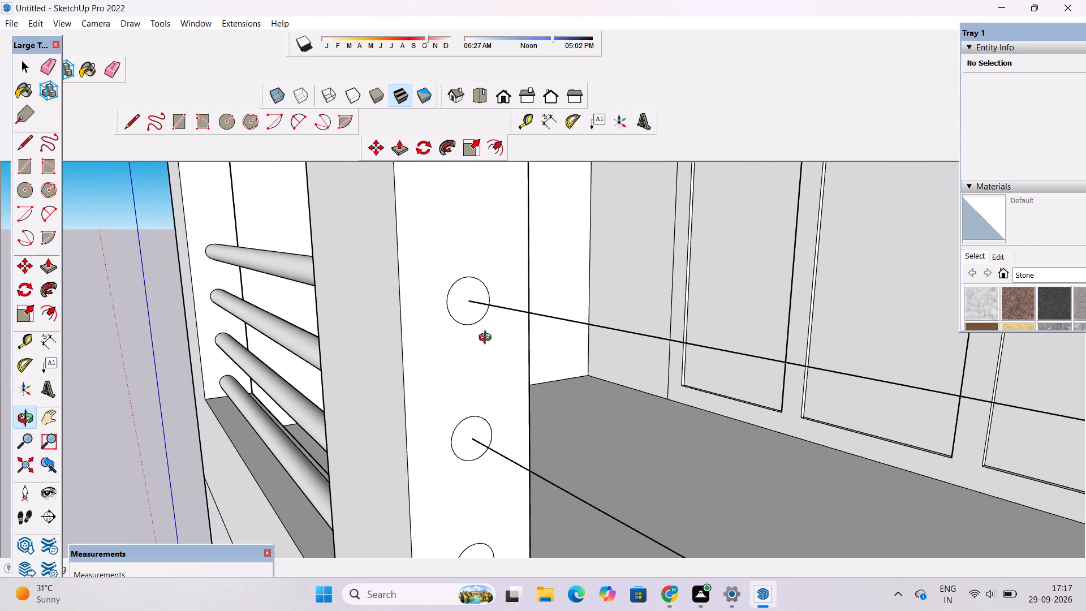
left_click_drag(488, 339, 490, 318, "shift")
key("space")
scroll(467, 296, "up", 3)
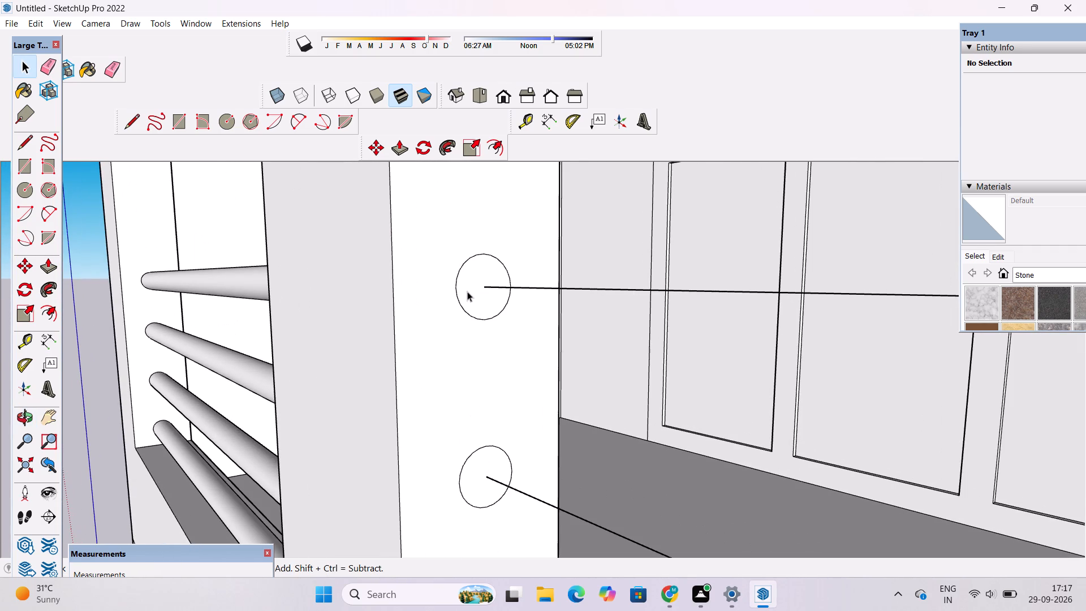
double_click(467, 291)
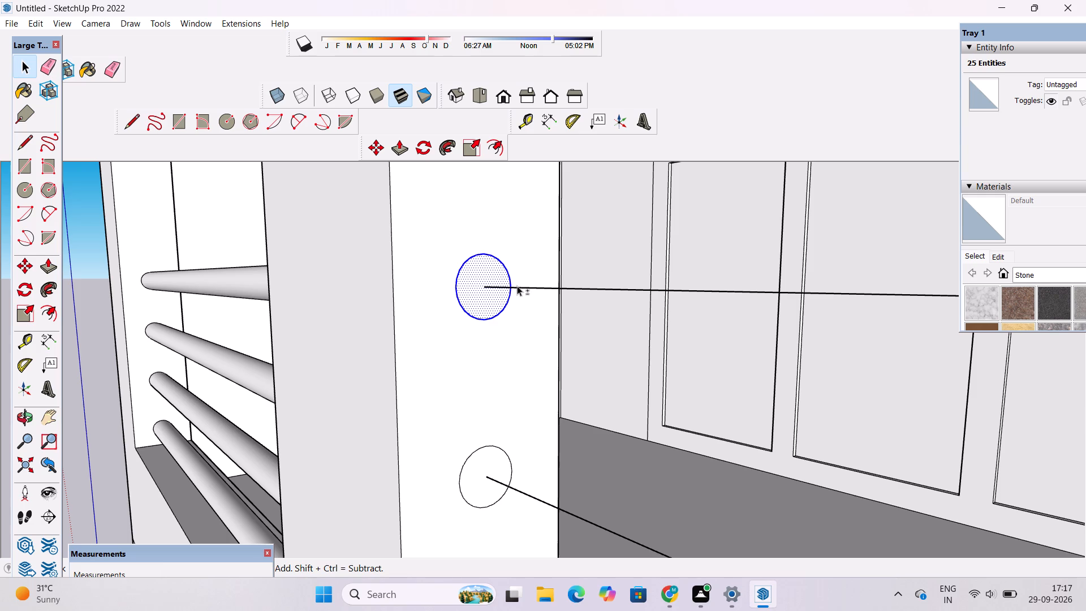
left_click(517, 286, "shift")
left_click(50, 284)
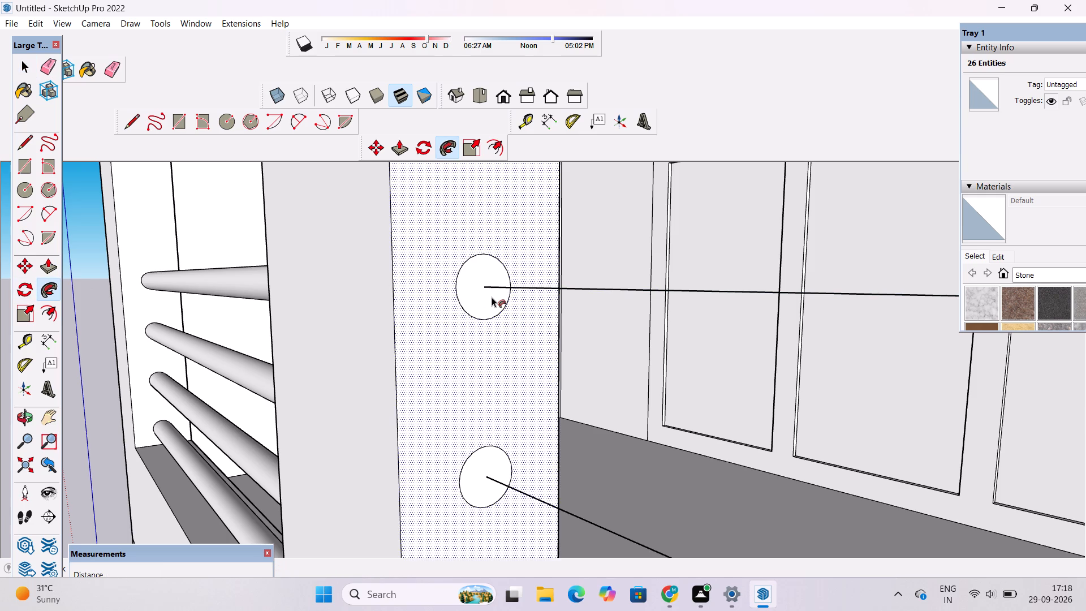
left_click(490, 297)
key("space")
Sweep the second circle from the top along its centre line with Follow Me to form a round rail across the right-hand opening.
scroll(462, 293, "down", 6)
scroll(492, 420, "up", 9)
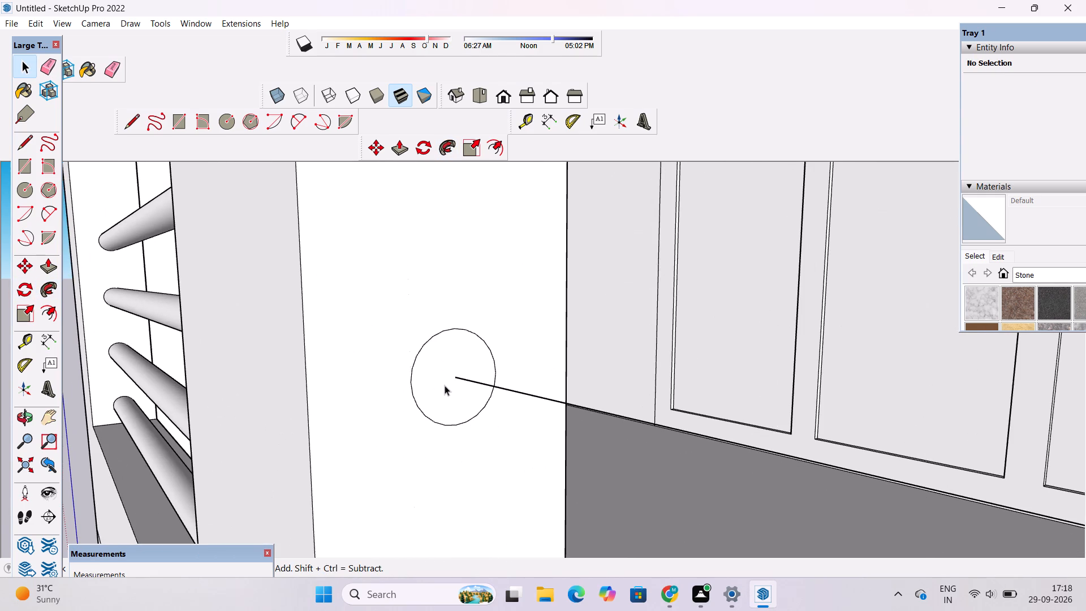
double_click(445, 385)
left_click(506, 389, "shift")
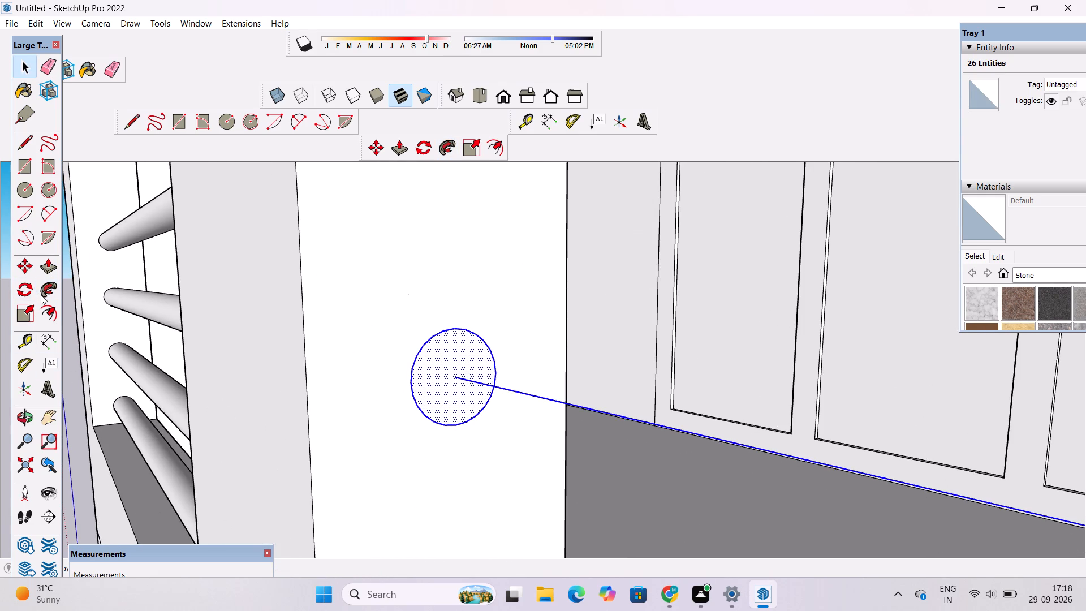
left_click(41, 295)
left_click(443, 364)
scroll(433, 268, "down", 17)
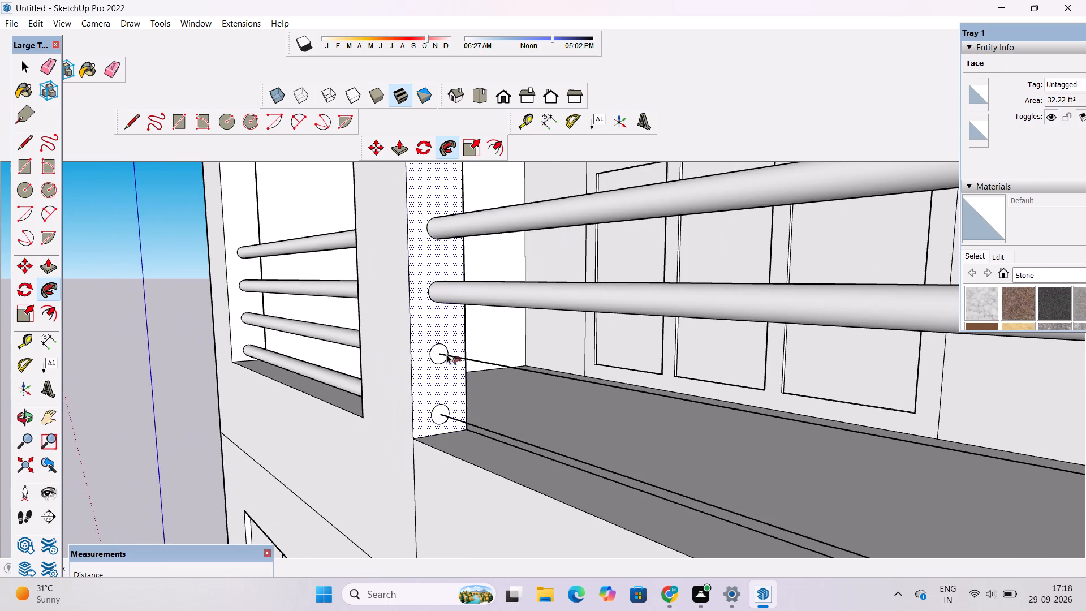
key("space")
Sweep the second-lowest circle along its centre line with Follow Me to form a round rail across the right-hand opening.
scroll(453, 398, "up", 7)
scroll(430, 342, "up", 2)
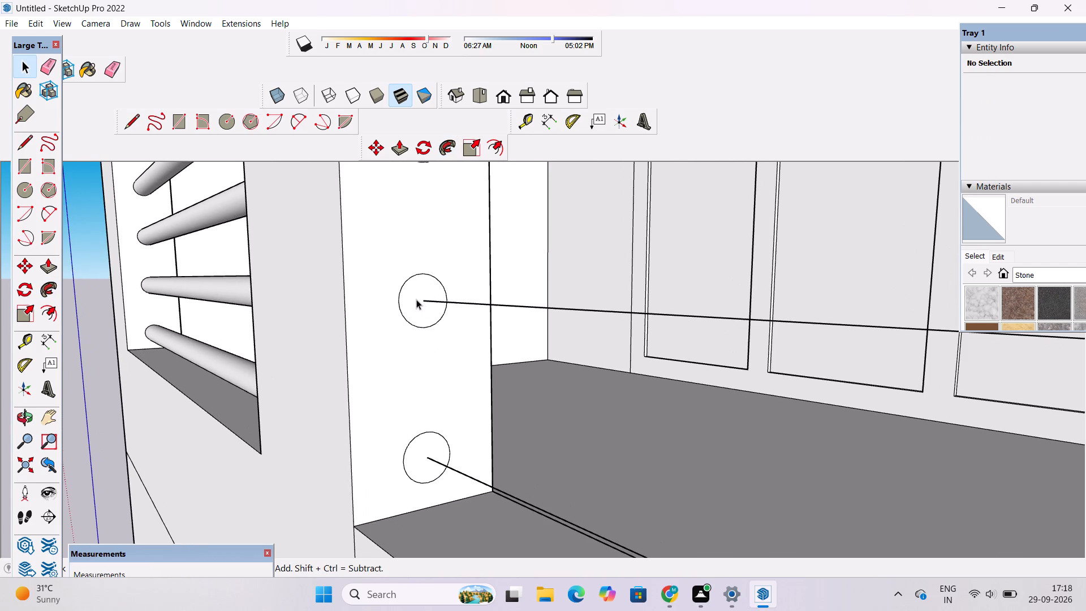
double_click(416, 299)
left_click(447, 302, "shift")
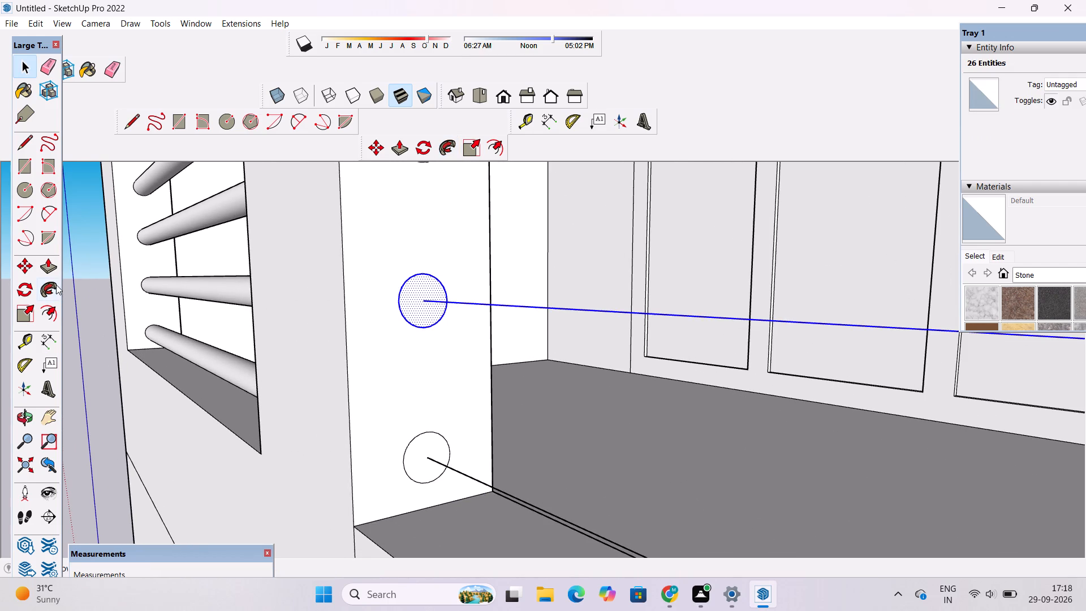
left_click(49, 285)
left_click(411, 299)
key("space")
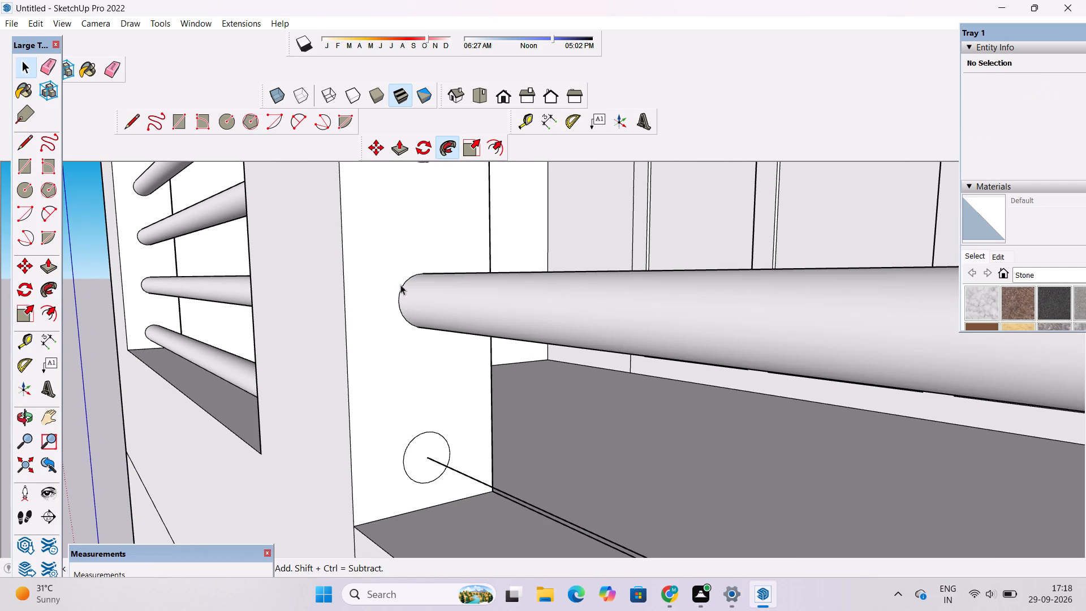
Sweep the lowest circle along its centre line with Follow Me to form the bottom round rail of the right-hand opening.
scroll(393, 270, "down", 6)
scroll(411, 375, "up", 9)
double_click(411, 375)
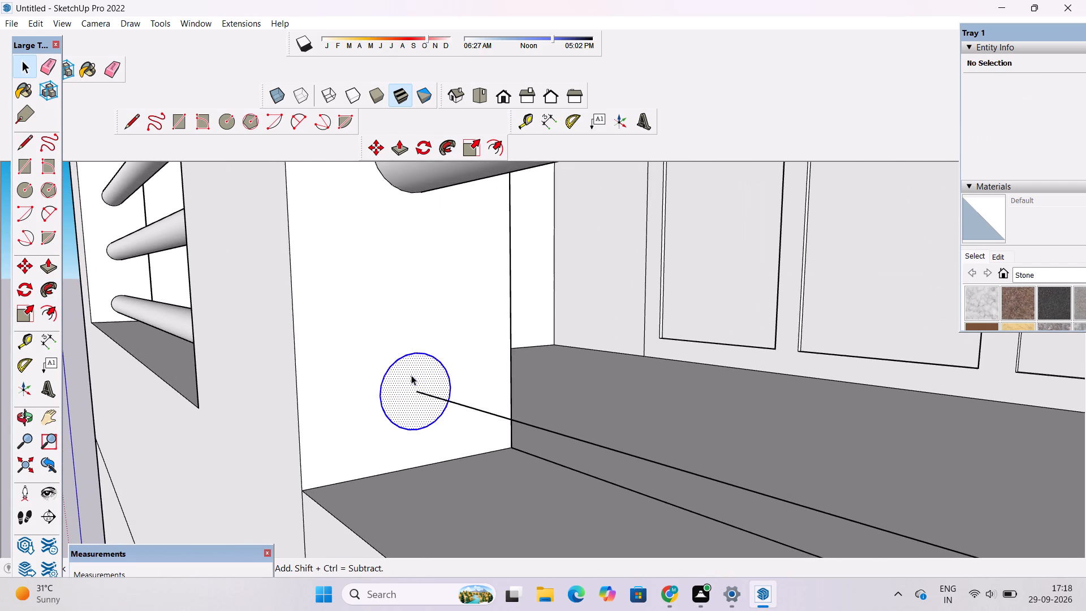
scroll(409, 383, "up", 1)
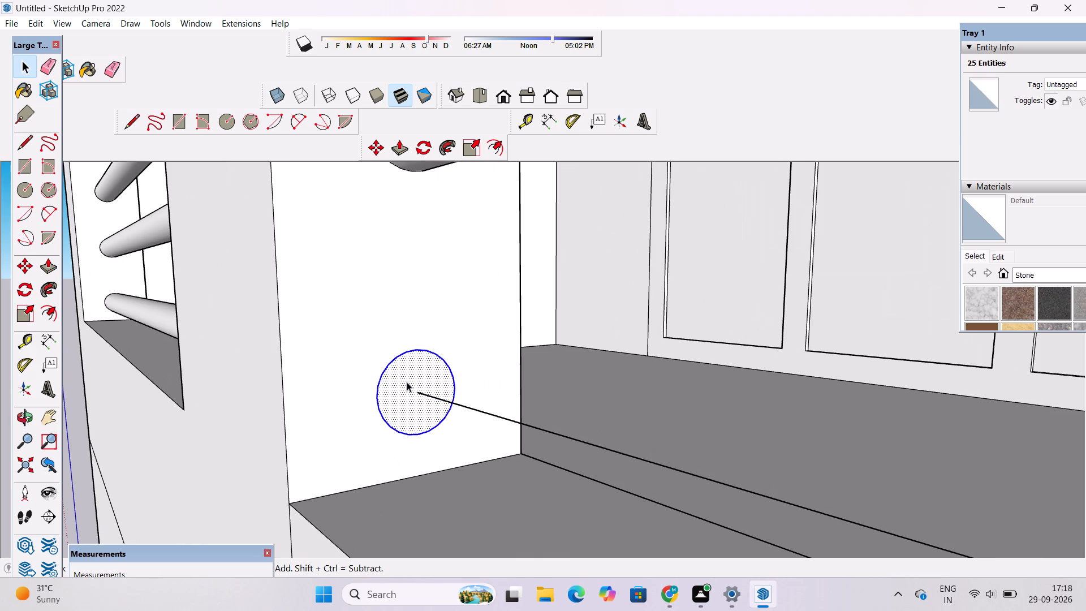
left_click(479, 409, "shift")
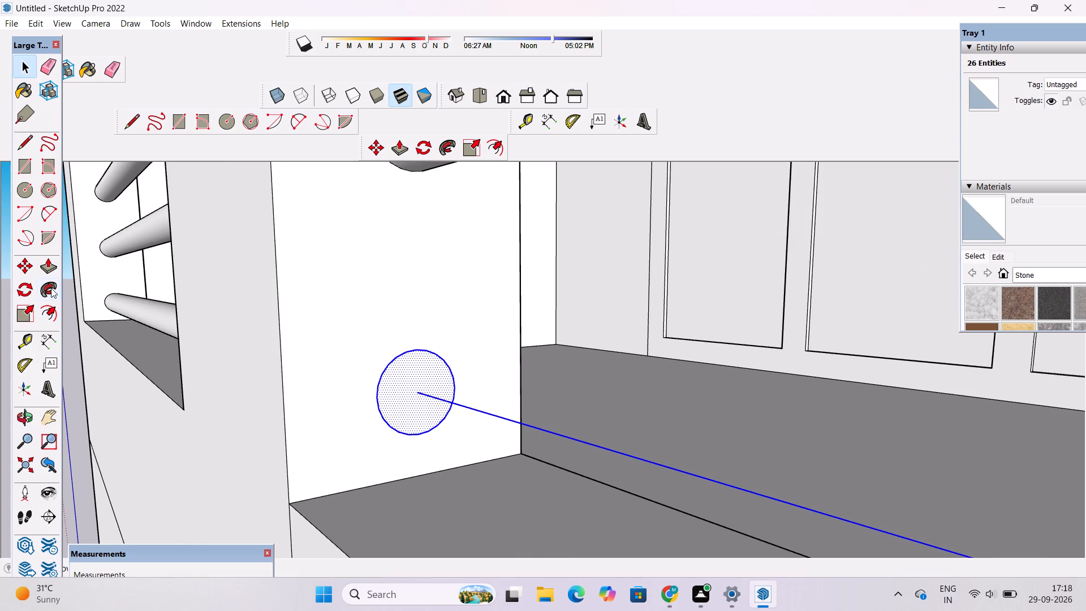
left_click(51, 288, "shift")
left_click(400, 388)
key("o")
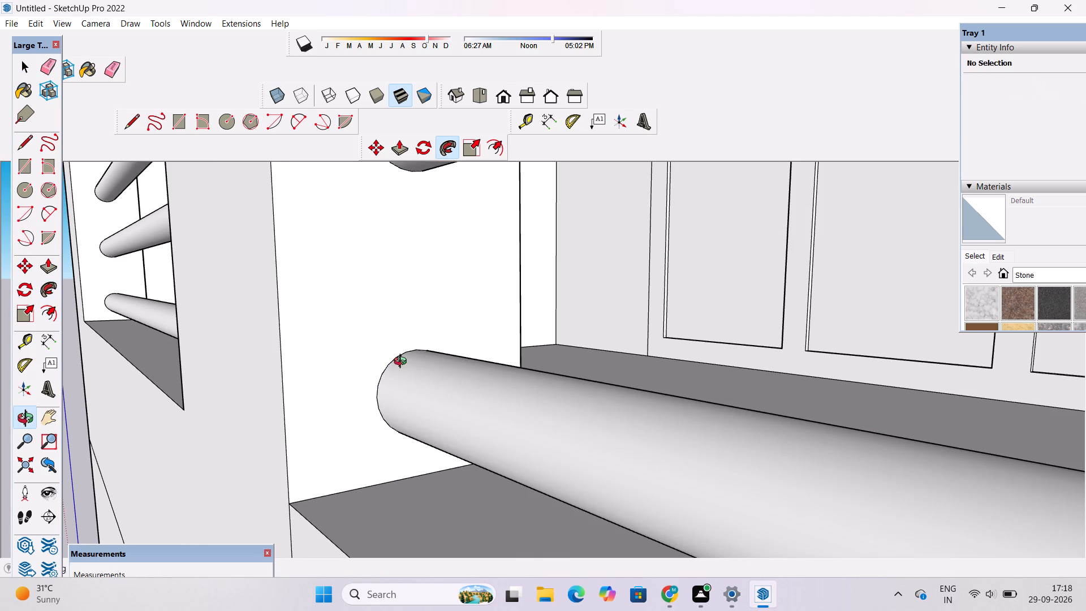
Inspect the finished round rails across both lower balcony openings from the front and from an angle.
scroll(403, 362, "down", 11)
left_click_drag(369, 371, 455, 353)
scroll(456, 347, "down", 12)
left_click_drag(453, 352, 492, 360)
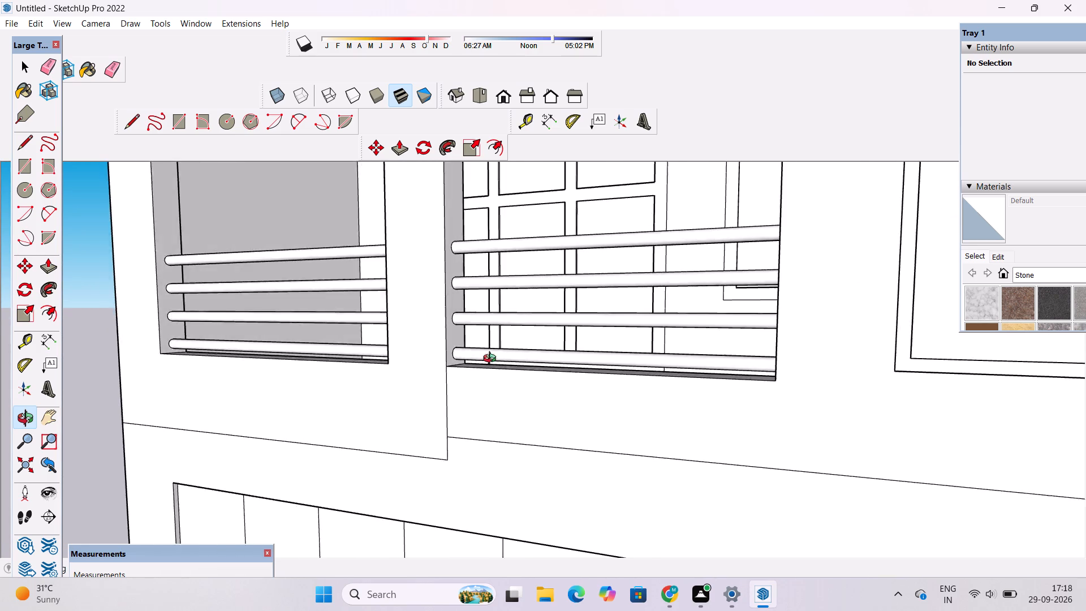
left_click_drag(492, 360, 503, 358)
scroll(510, 350, "down", 6)
scroll(423, 308, "up", 4)
left_click_drag(423, 324, 574, 292)
scroll(574, 291, "down", 4)
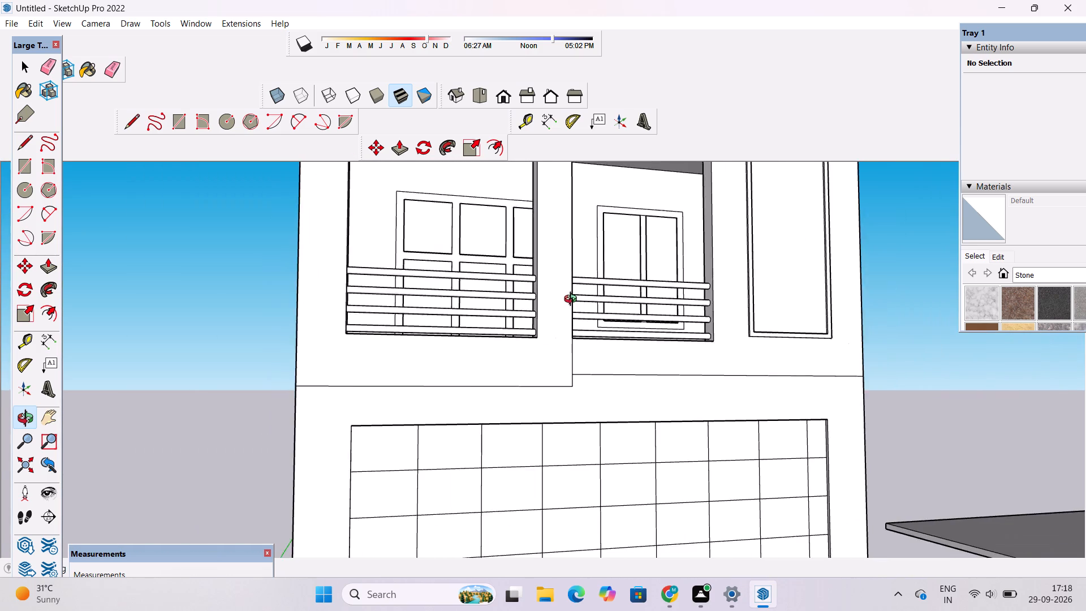
left_click_drag(571, 304, 510, 338)
scroll(482, 339, "up", 3)
scroll(482, 339, "down", 3)
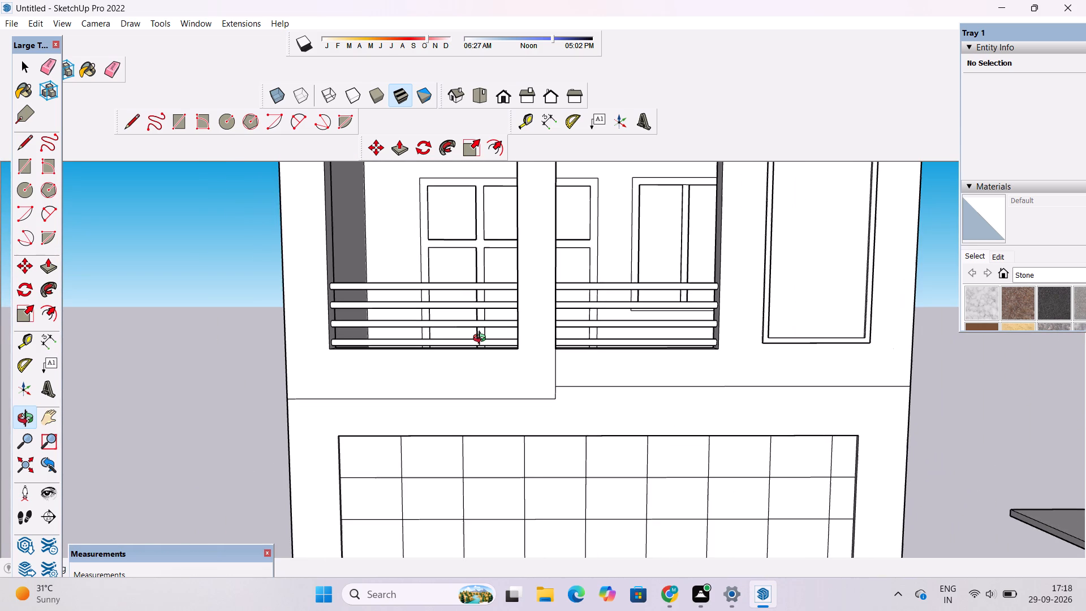
scroll(480, 334, "up", 3)
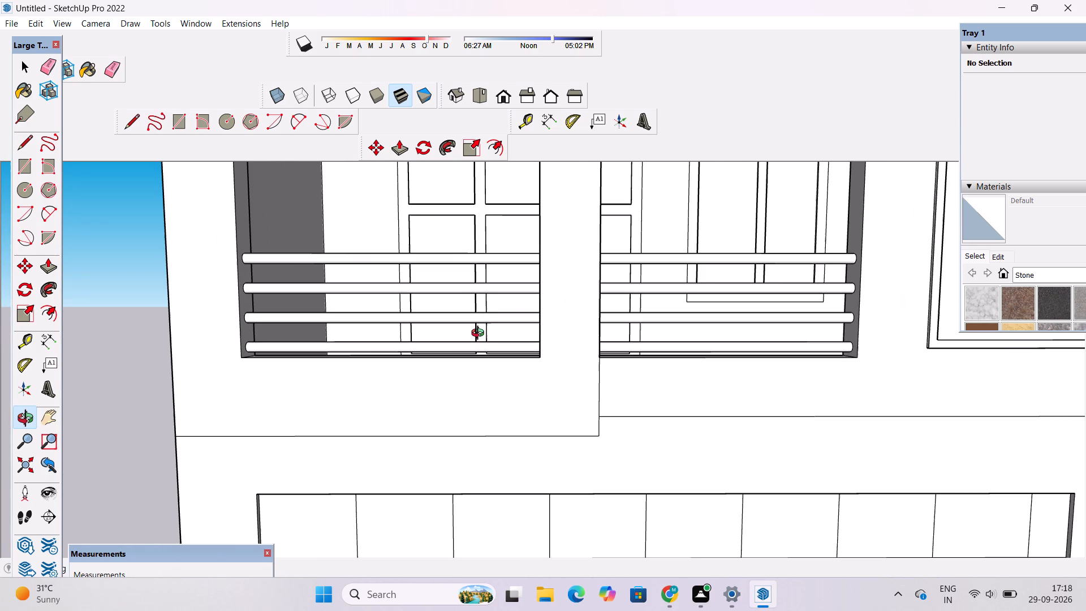
scroll(479, 334, "down", 6)
scroll(477, 337, "up", 1)
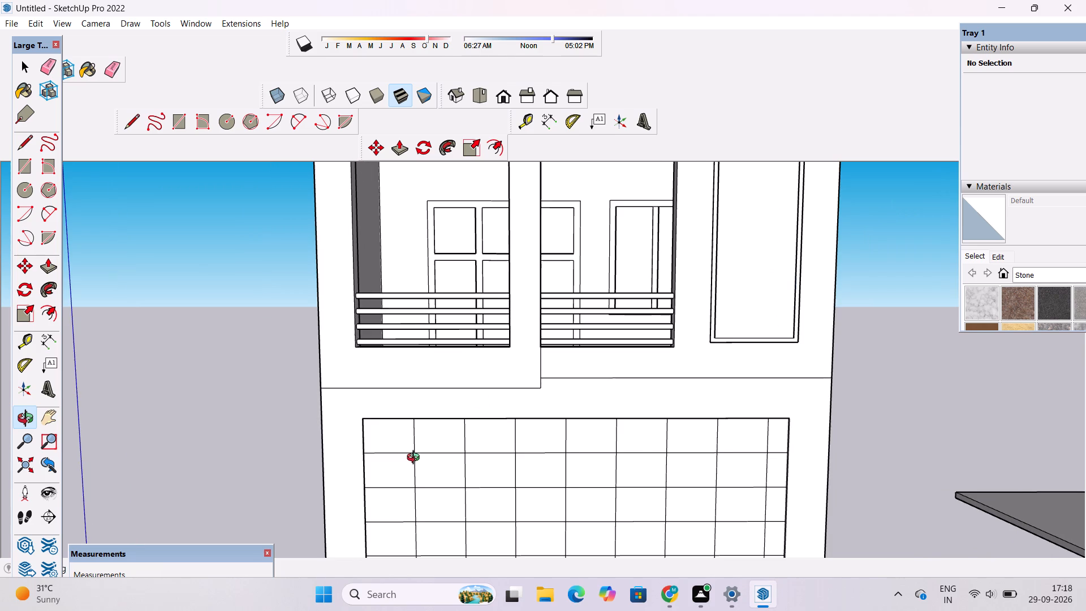
scroll(416, 459, "up", 5)
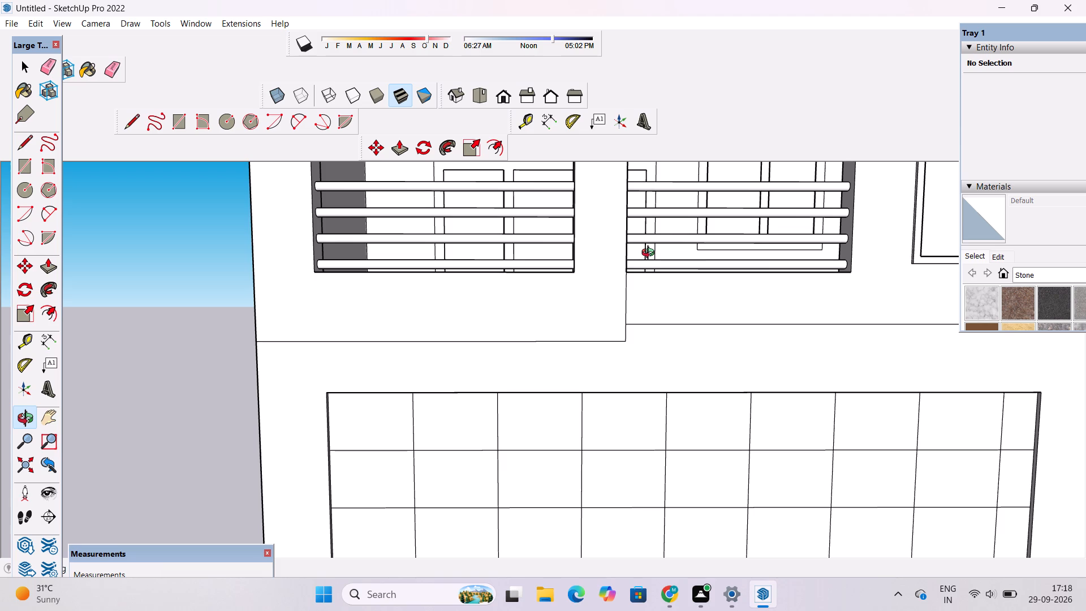
scroll(628, 269, "down", 3)
left_click_drag(620, 277, 573, 381, "shift")
scroll(545, 325, "down", 12)
scroll(474, 325, "up", 5)
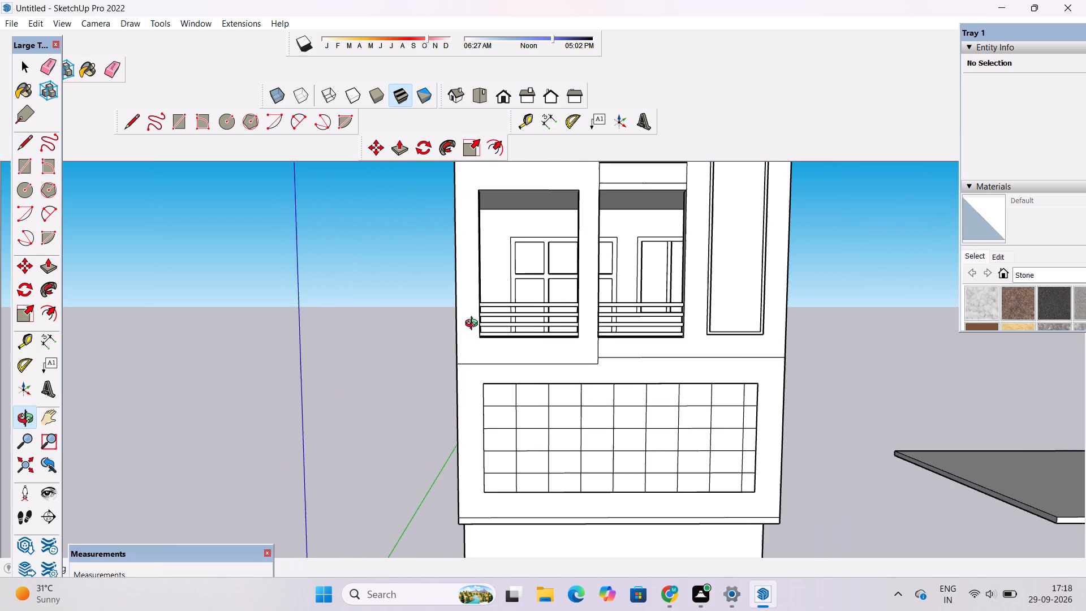
Examine the building from below, the side and the front corner, including the rooftop terrace's door and window.
left_click_drag(468, 329, 670, 179)
left_click(670, 179)
scroll(688, 285, "up", 4)
left_click_drag(774, 278, 760, 287)
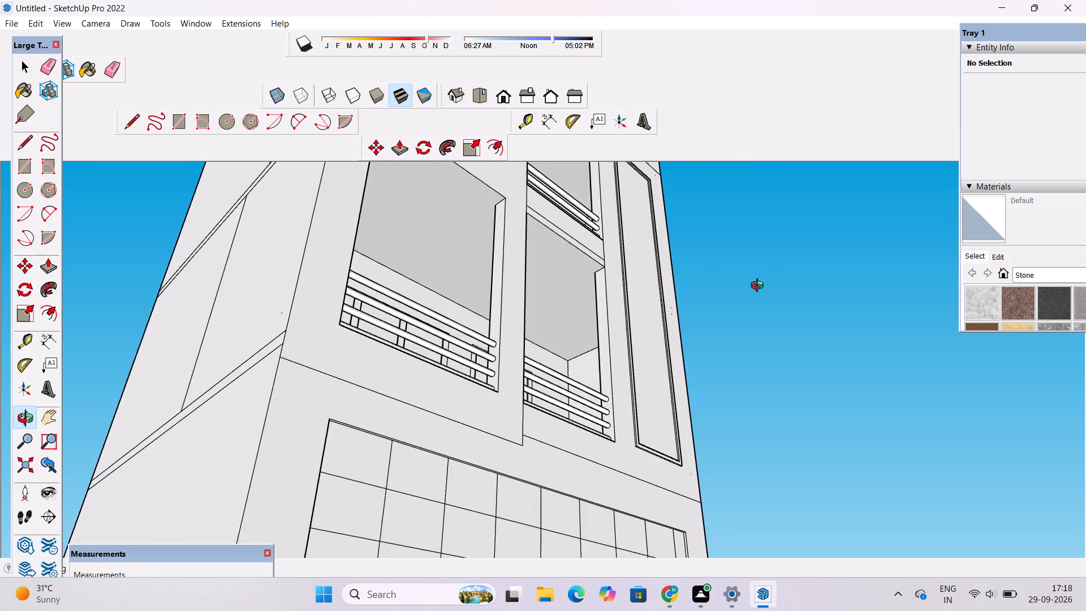
left_click_drag(760, 287, 387, 385)
left_click_drag(663, 344, 518, 407)
scroll(495, 382, "up", 3)
scroll(494, 380, "down", 4)
left_click_drag(443, 392, 469, 392)
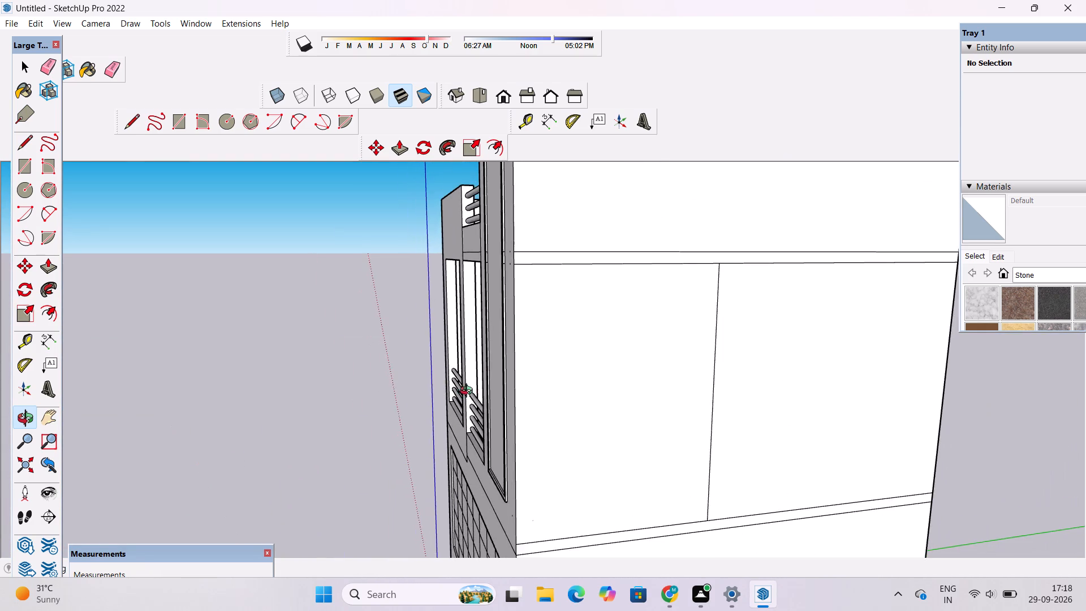
left_click_drag(469, 392, 598, 349)
scroll(598, 345, "down", 4)
left_click_drag(597, 341, 494, 412, "shift")
scroll(451, 398, "down", 4)
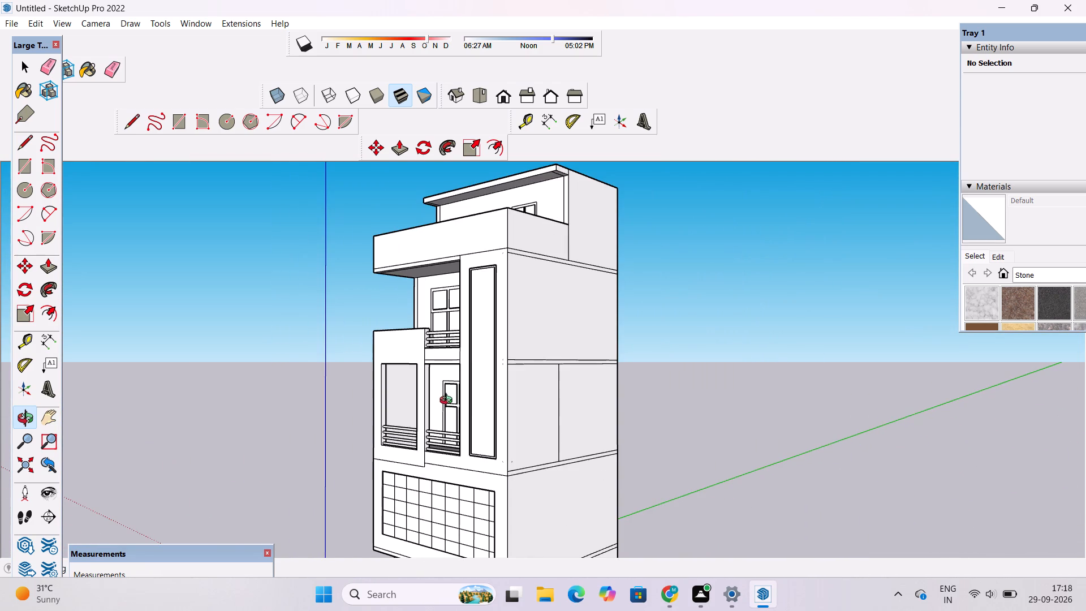
scroll(447, 384, "up", 2)
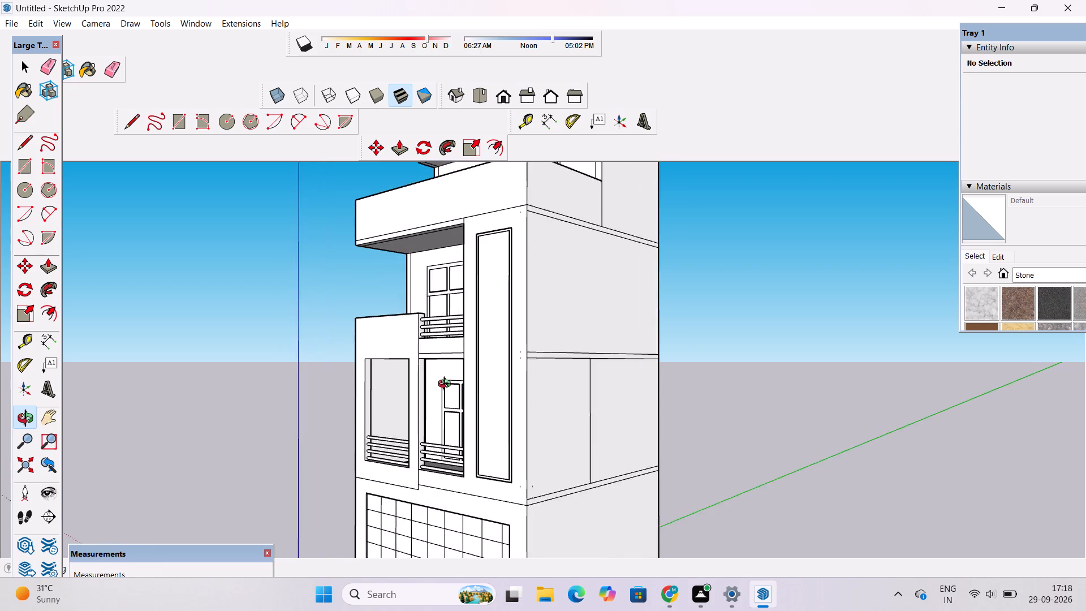
scroll(447, 385, "up", 1)
scroll(447, 389, "down", 2)
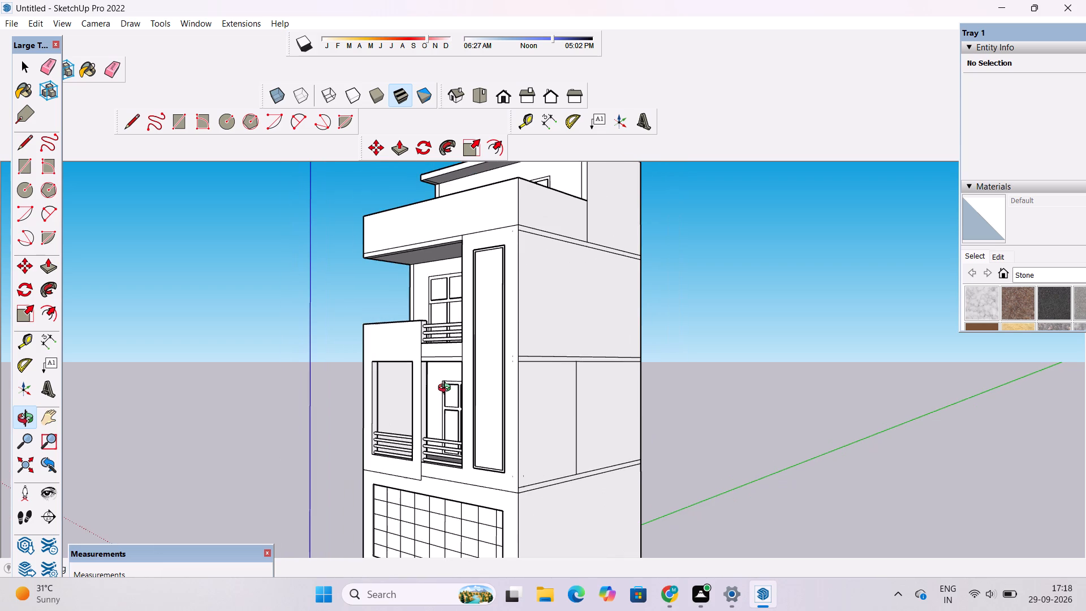
scroll(447, 389, "down", 7)
scroll(503, 248, "up", 9)
left_click_drag(537, 290, 511, 309)
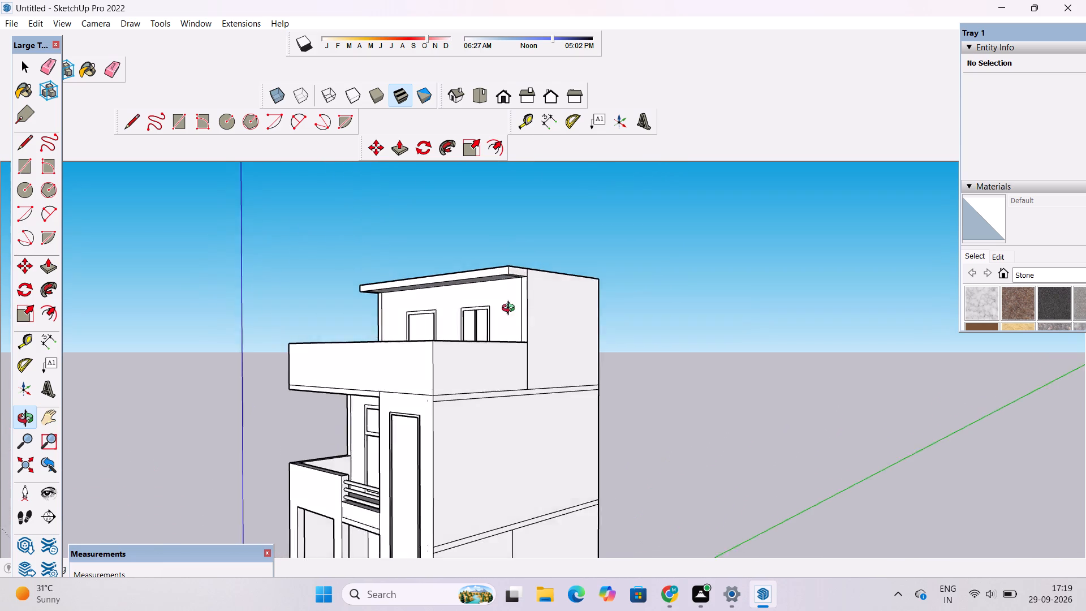
left_click_drag(511, 309, 492, 319)
scroll(484, 319, "up", 9)
left_click_drag(437, 326, 514, 346)
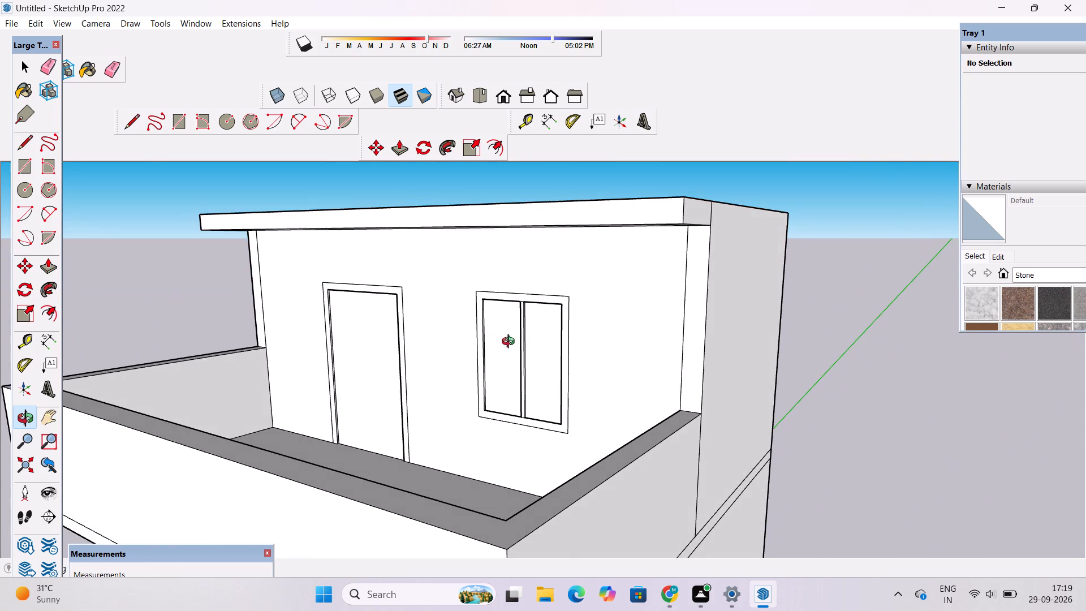
scroll(511, 341, "up", 4)
scroll(511, 339, "down", 6)
scroll(512, 334, "up", 3)
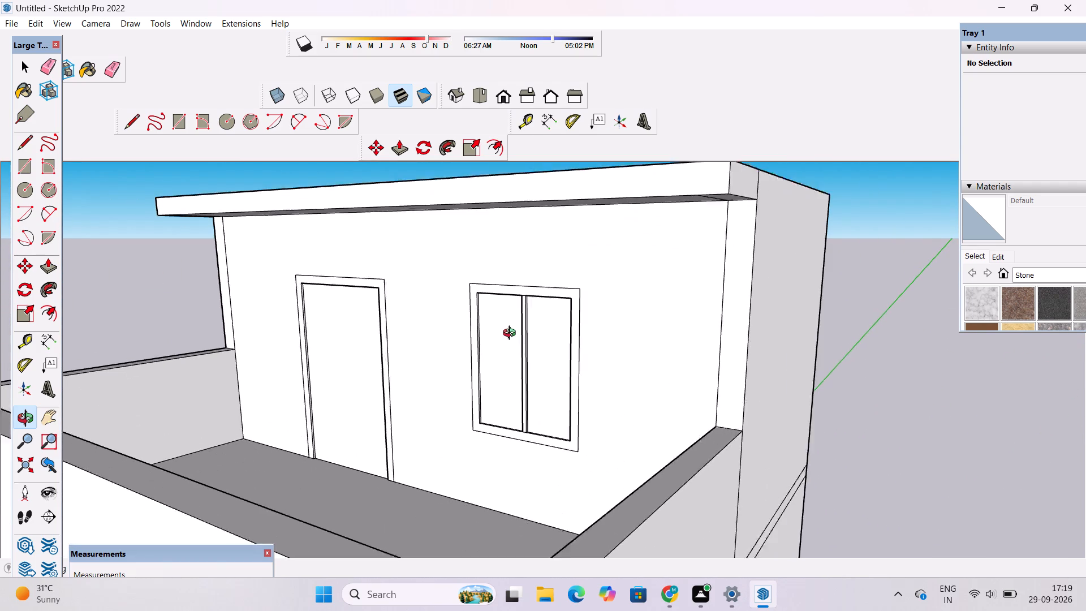
scroll(512, 334, "up", 1)
scroll(512, 334, "down", 3)
scroll(512, 334, "up", 1)
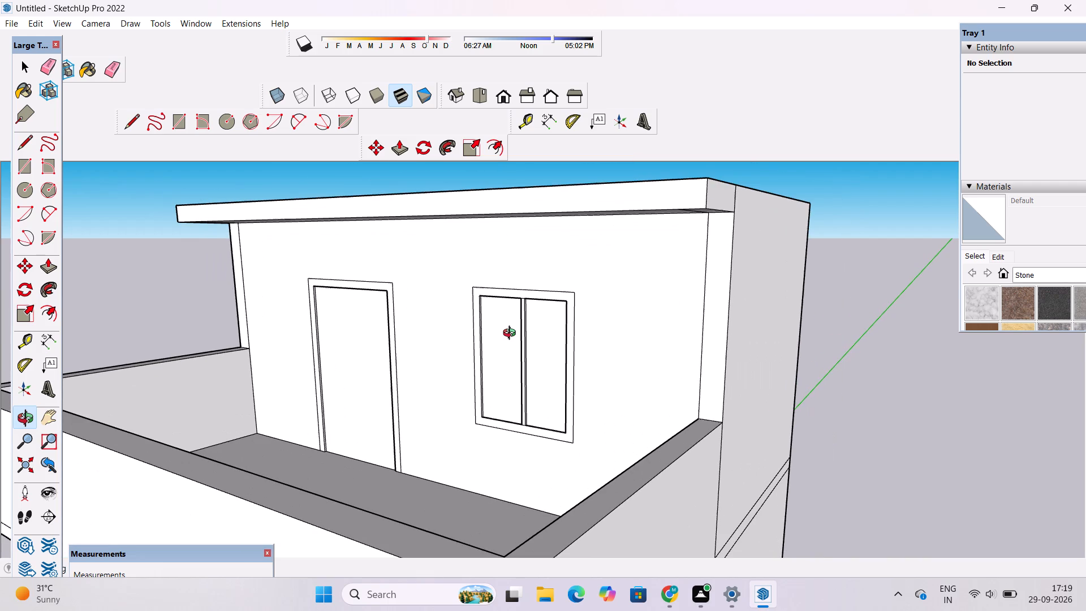
scroll(521, 337, "down", 3)
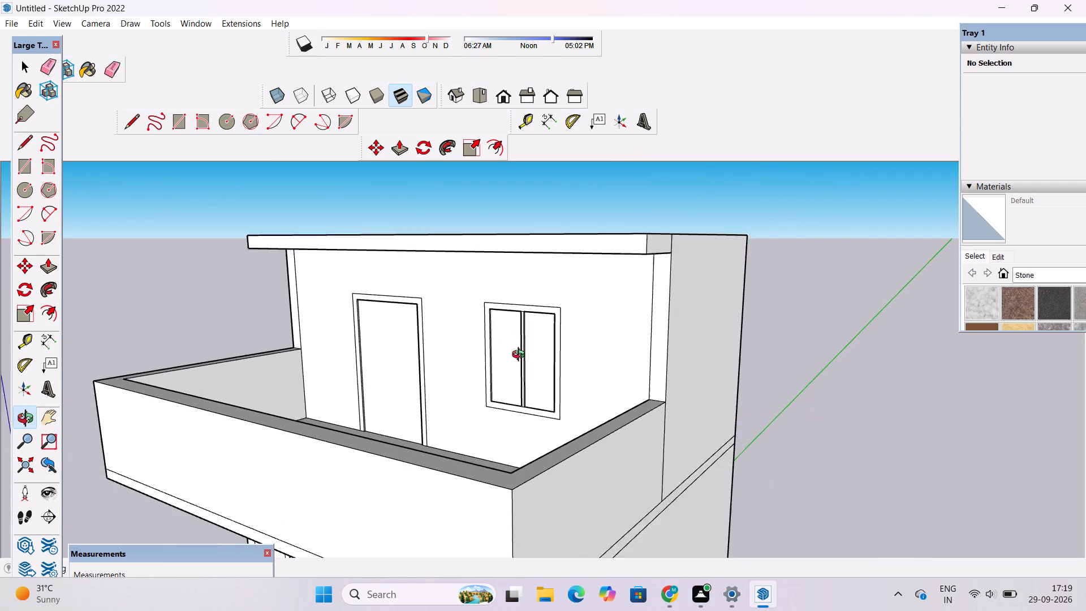
scroll(521, 356, "down", 1)
scroll(549, 291, "down", 11)
scroll(519, 425, "up", 5)
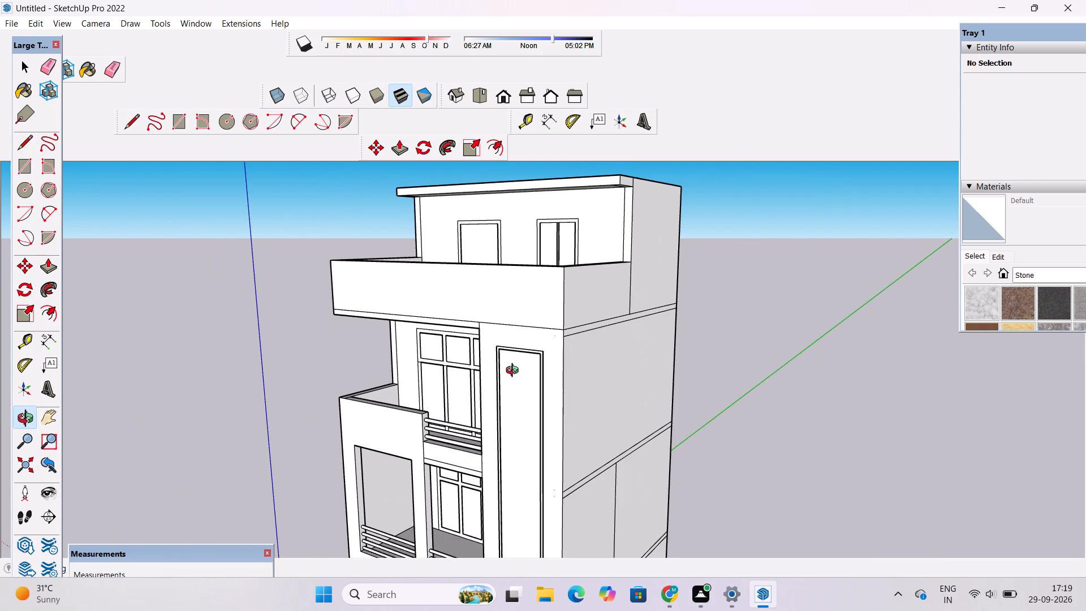
left_click_drag(491, 418, 492, 408)
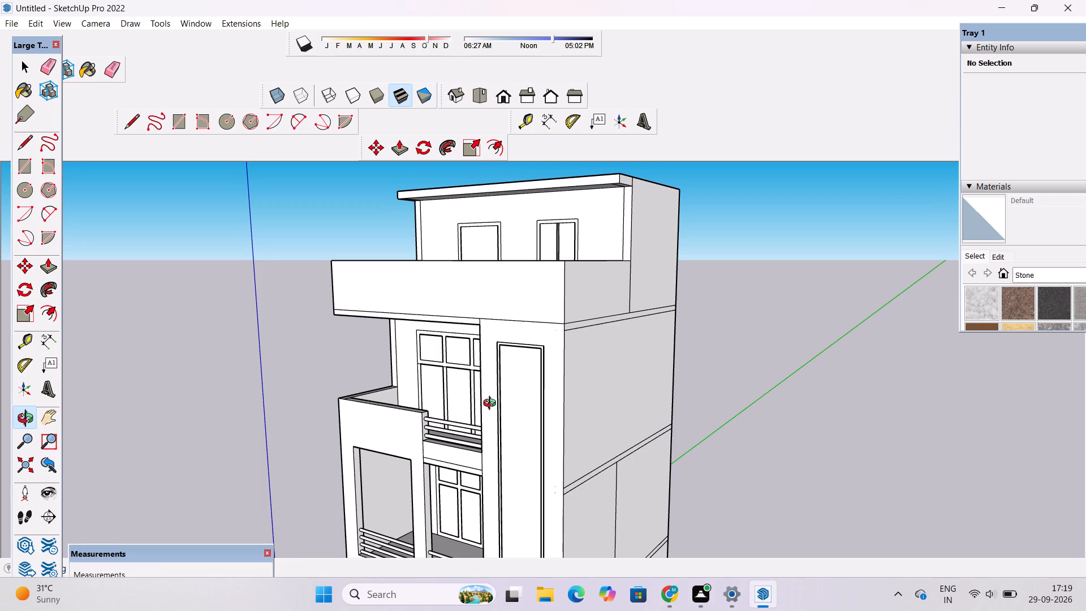
scroll(492, 404, "down", 17)
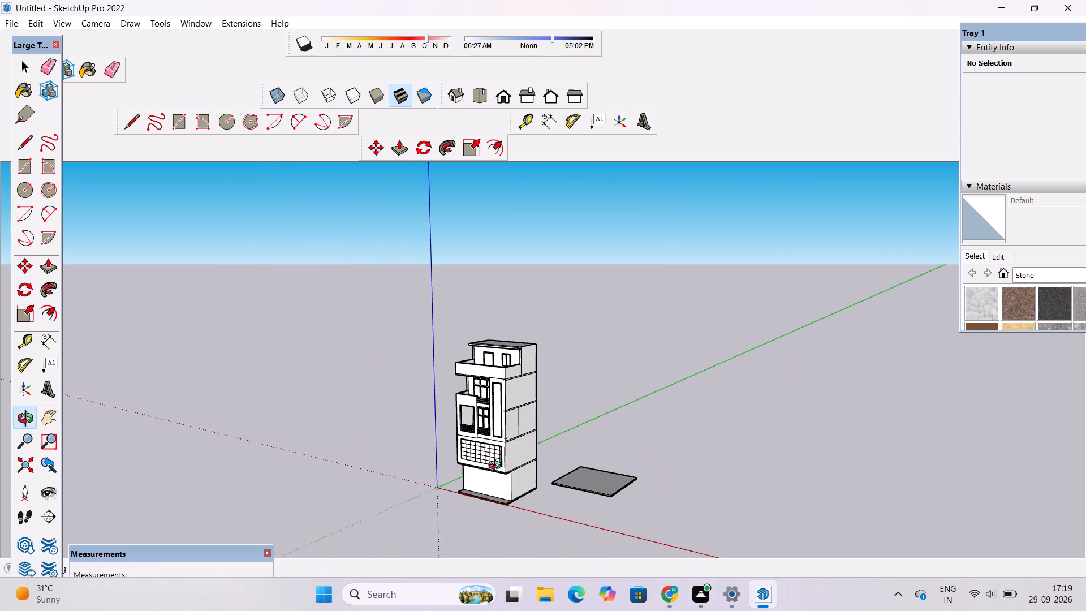
Place a vertical guide 3' in from the left edge of the blank ground-floor front wall.
scroll(480, 537, "up", 15)
left_click_drag(503, 475, 618, 454)
scroll(566, 459, "up", 4)
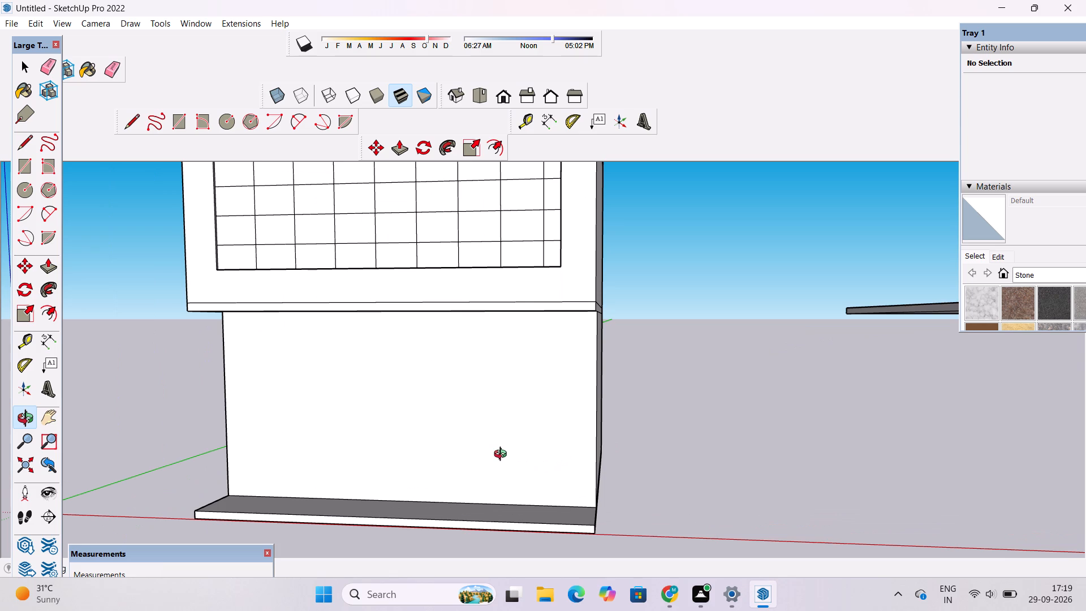
left_click_drag(498, 437, 495, 453)
scroll(495, 453, "up", 1)
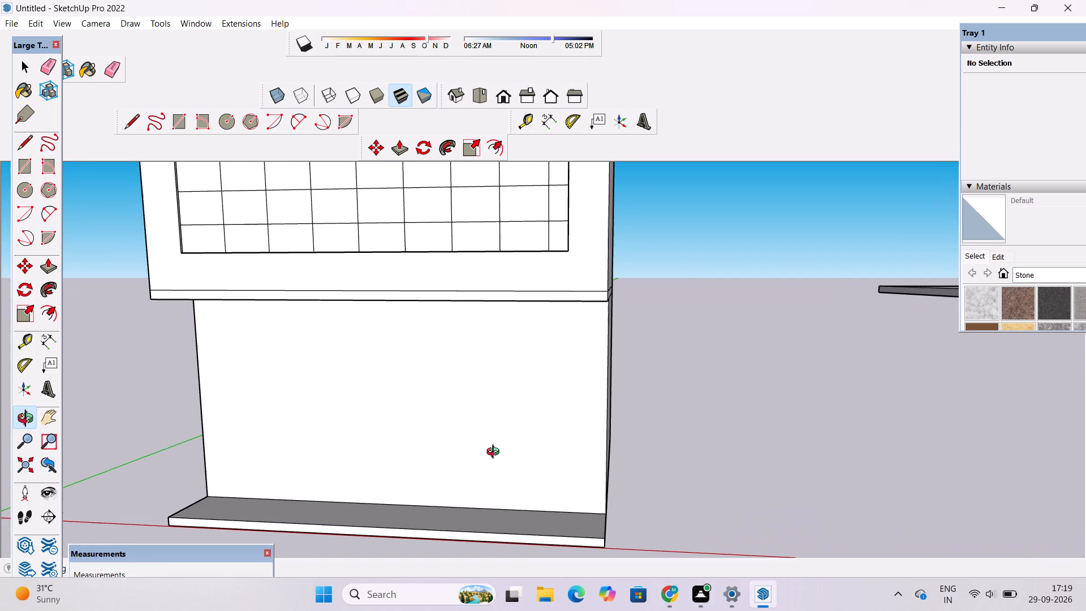
scroll(495, 453, "down", 3)
left_click_drag(421, 474, 503, 456)
scroll(427, 480, "up", 3)
left_click_drag(426, 485, 422, 484)
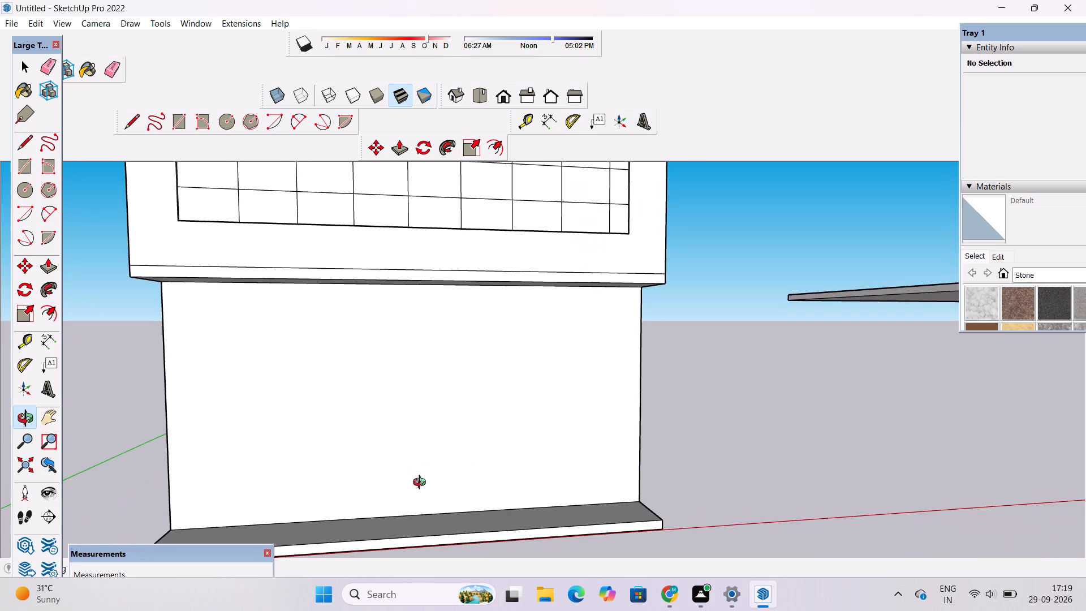
left_click_drag(422, 484, 389, 475)
left_click_drag(354, 500, 355, 467)
scroll(356, 454, "down", 3)
left_click_drag(335, 448, 291, 369)
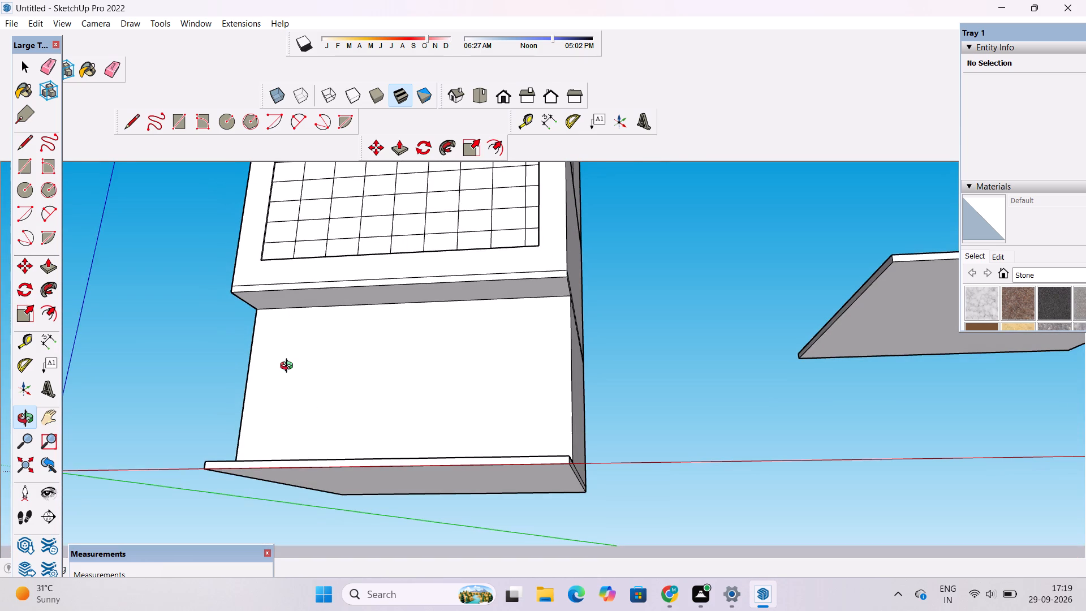
left_click_drag(306, 377, 317, 422)
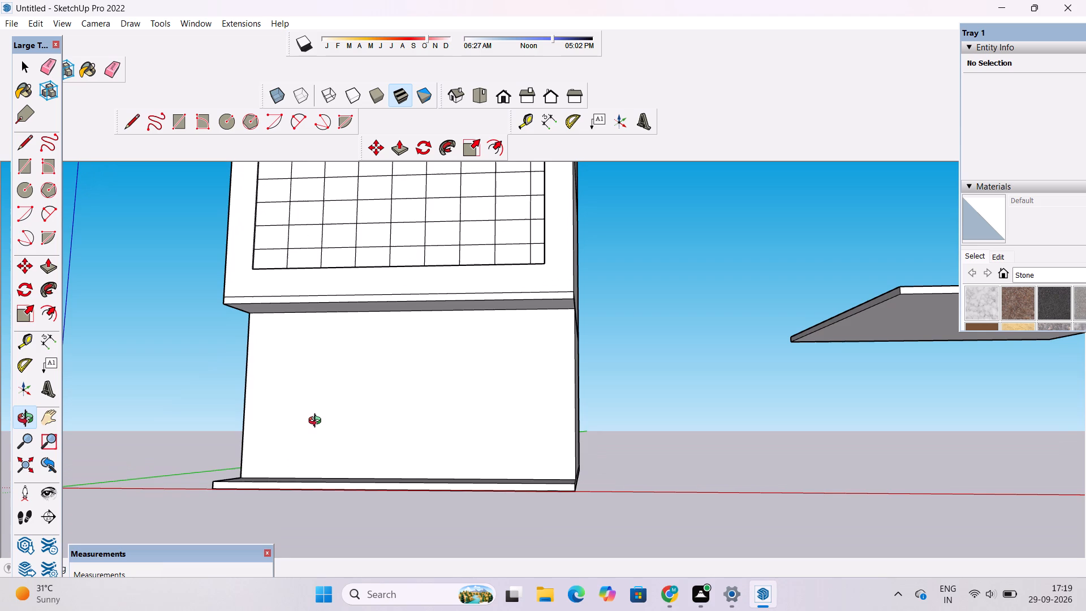
scroll(329, 416, "down", 4)
scroll(330, 420, "up", 2)
left_click_drag(331, 420, 344, 441)
left_click_drag(344, 441, 380, 440, "shift")
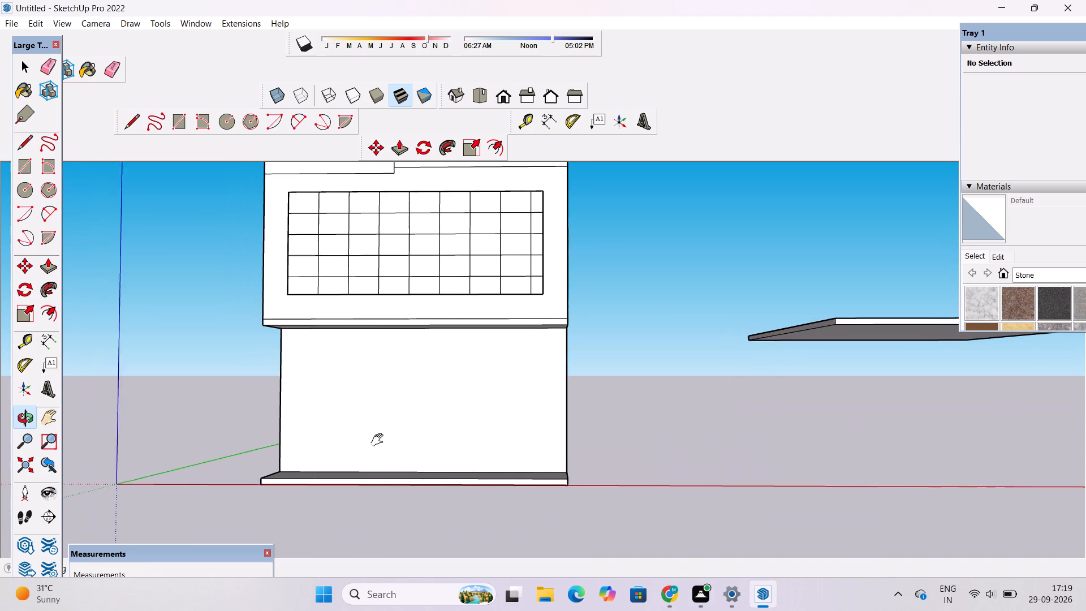
left_click_drag(380, 440, 381, 440, "shift")
key("t")
scroll(292, 398, "up", 3)
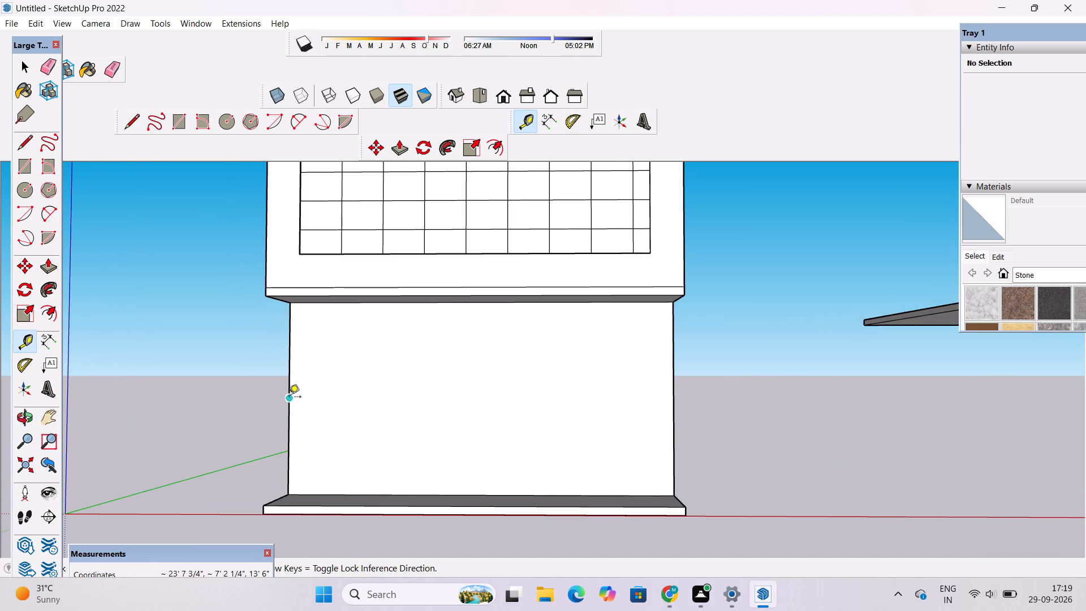
left_click(289, 398)
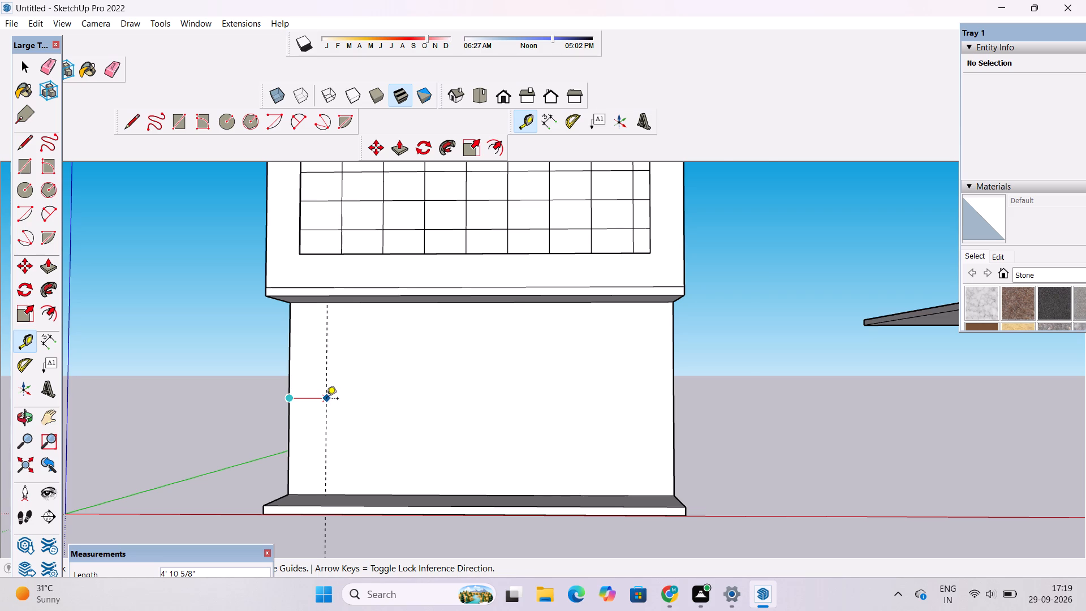
scroll(326, 399, "up", 2)
type("3'")
key("Return")
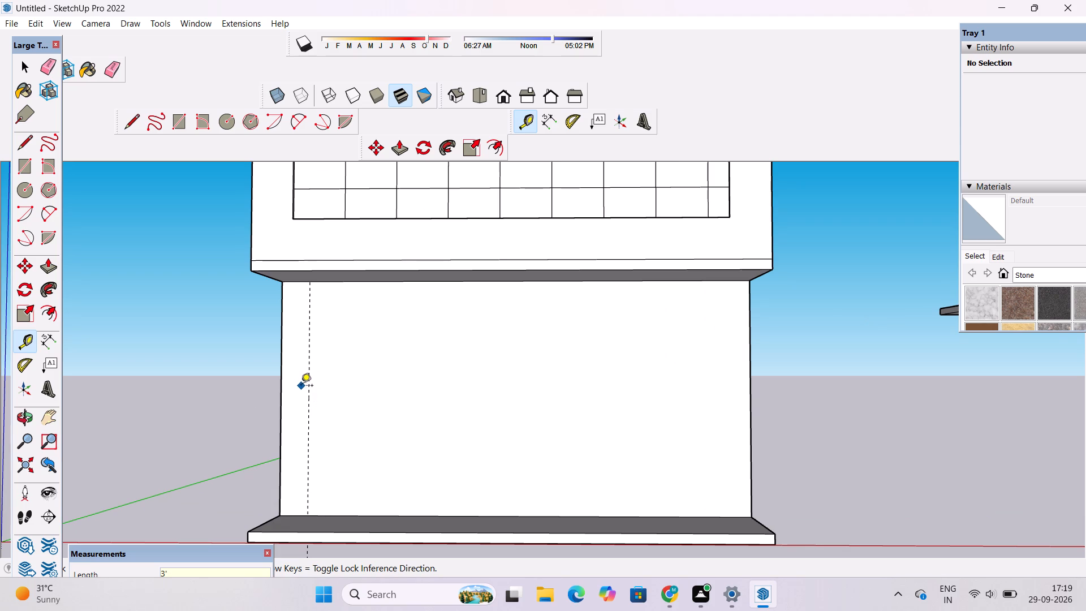
Place a second vertical guide about 20' 3" to the right of the first on the ground-floor front wall.
scroll(301, 386, "down", 4)
left_click(304, 342)
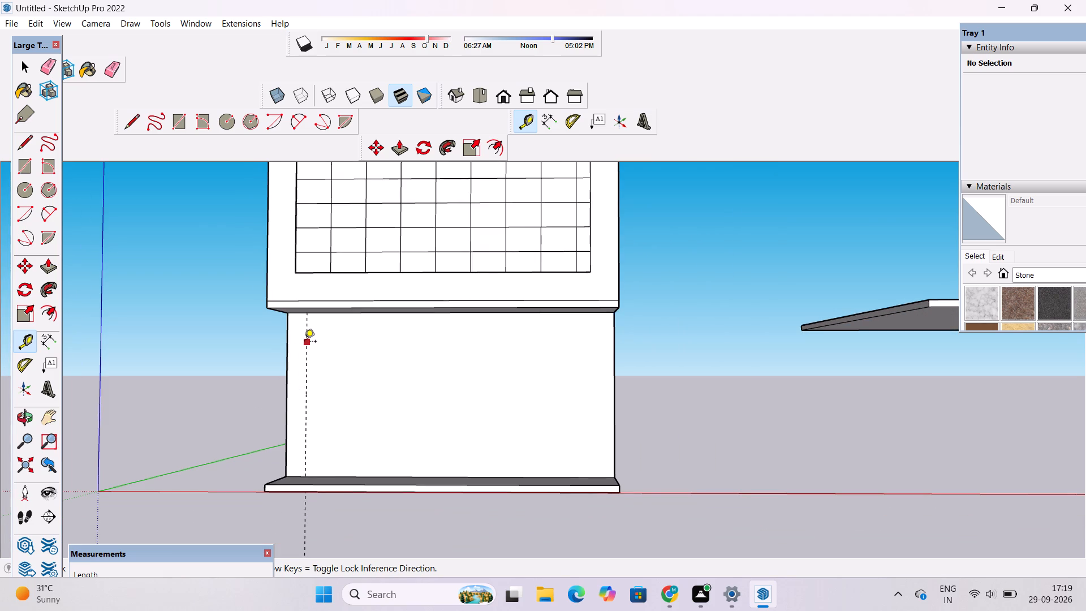
scroll(307, 345, "down", 3)
scroll(406, 415, "up", 4)
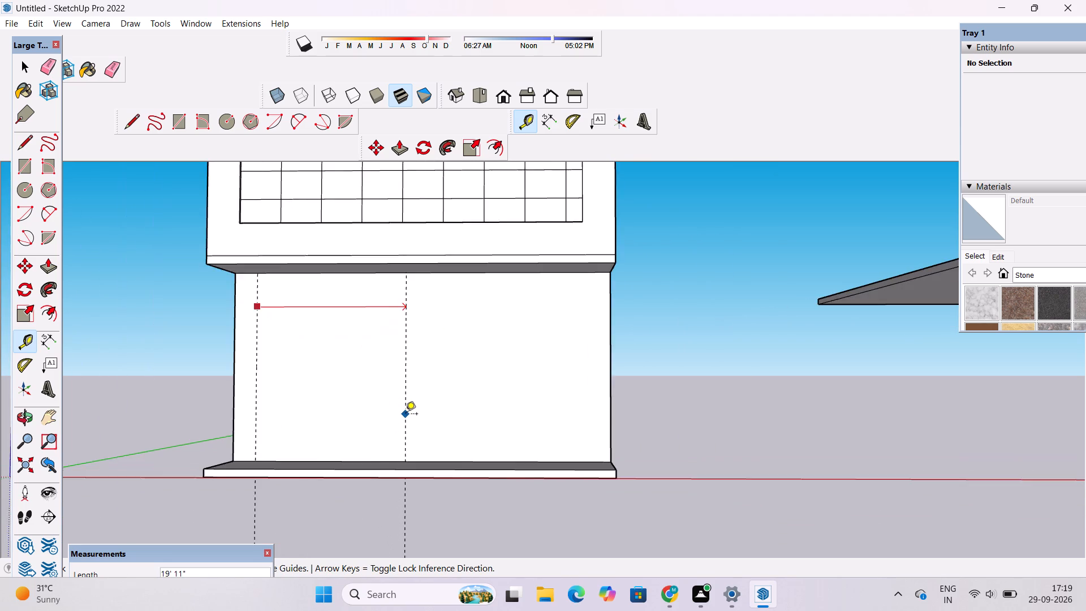
scroll(406, 415, "up", 2)
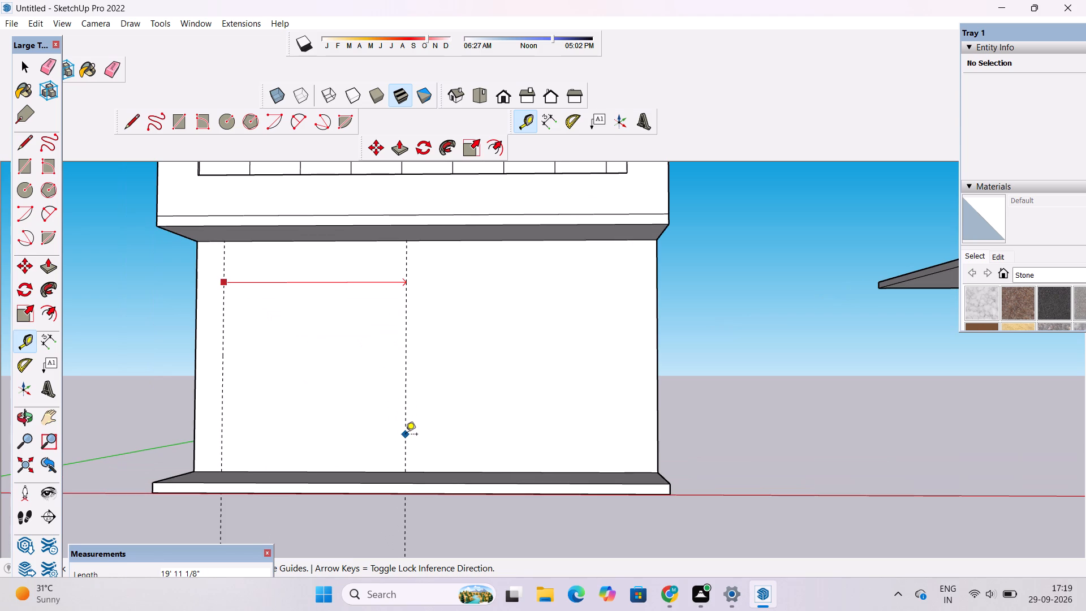
left_click(408, 432)
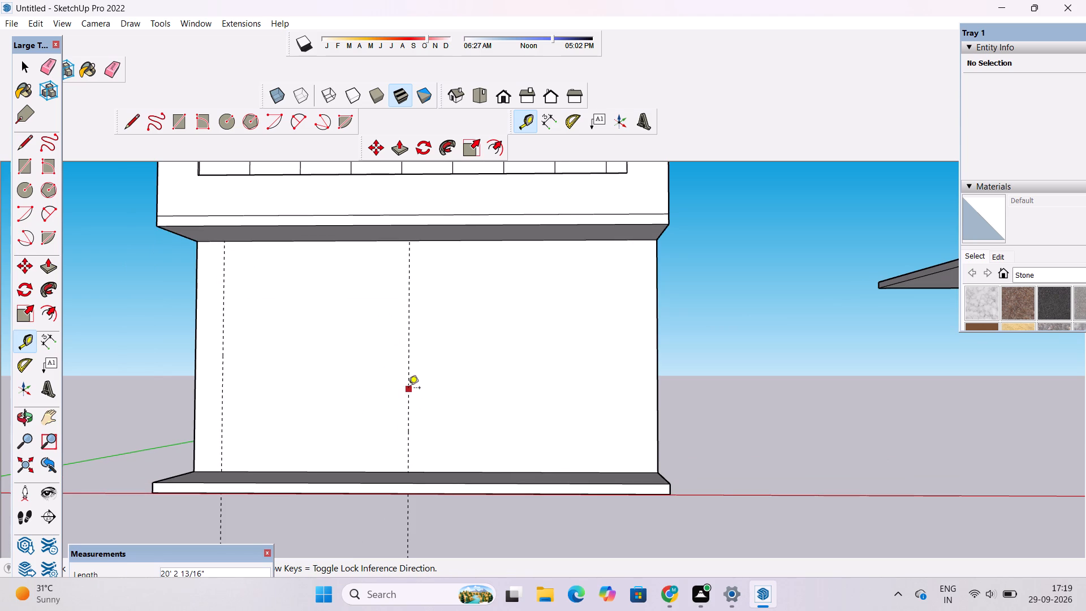
Place a third vertical guide 3' to the right of the second guide on the ground-floor front wall.
left_click(408, 389)
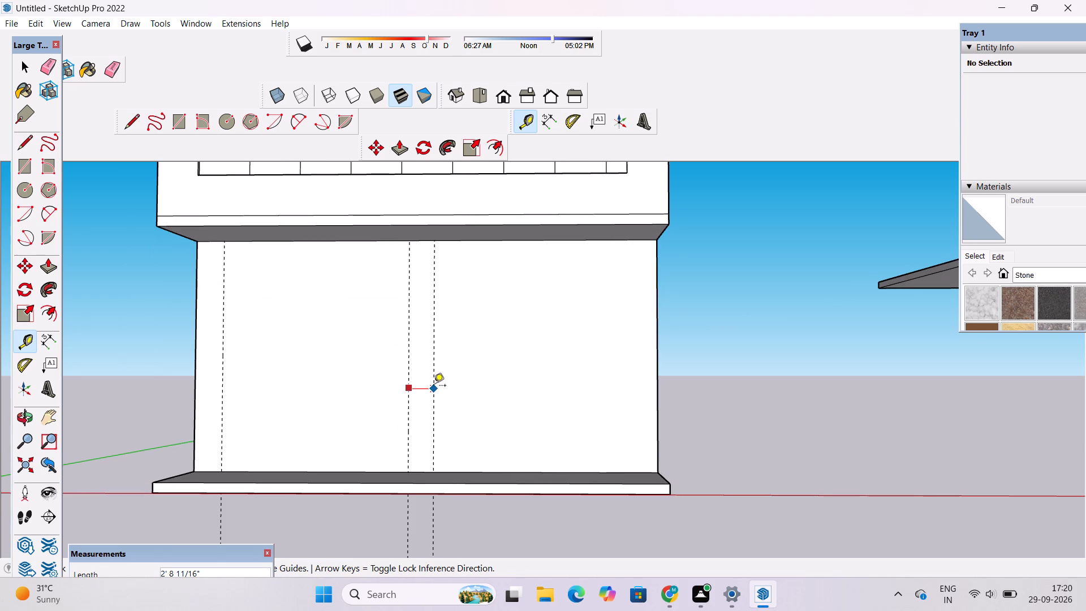
type("3'")
key("Return")
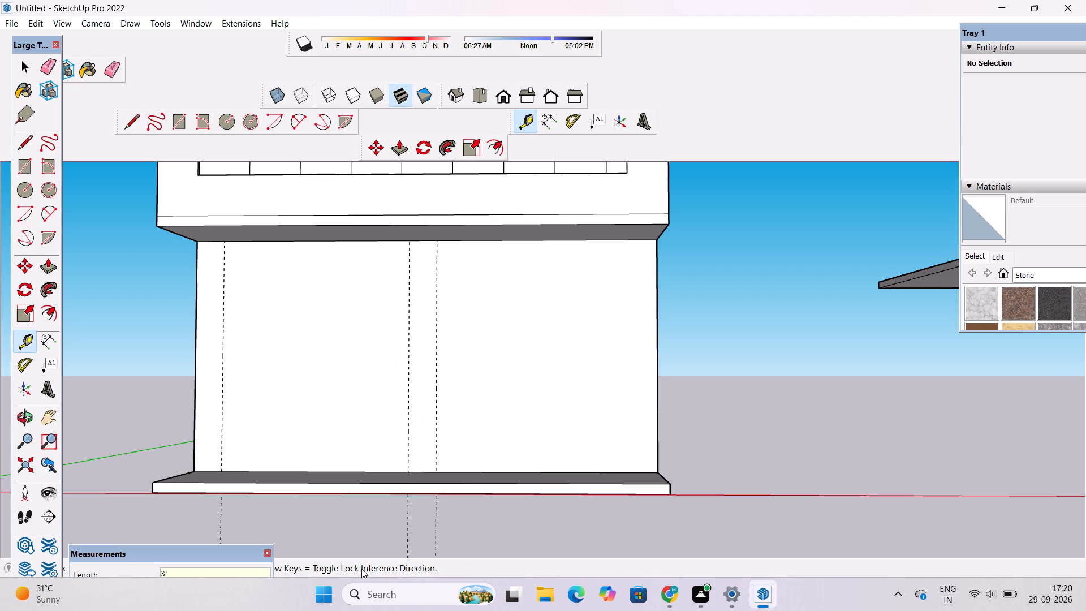
Draw a 25' vertical line along the first guide, from the base to the top of the ground-floor front wall.
left_click(124, 122)
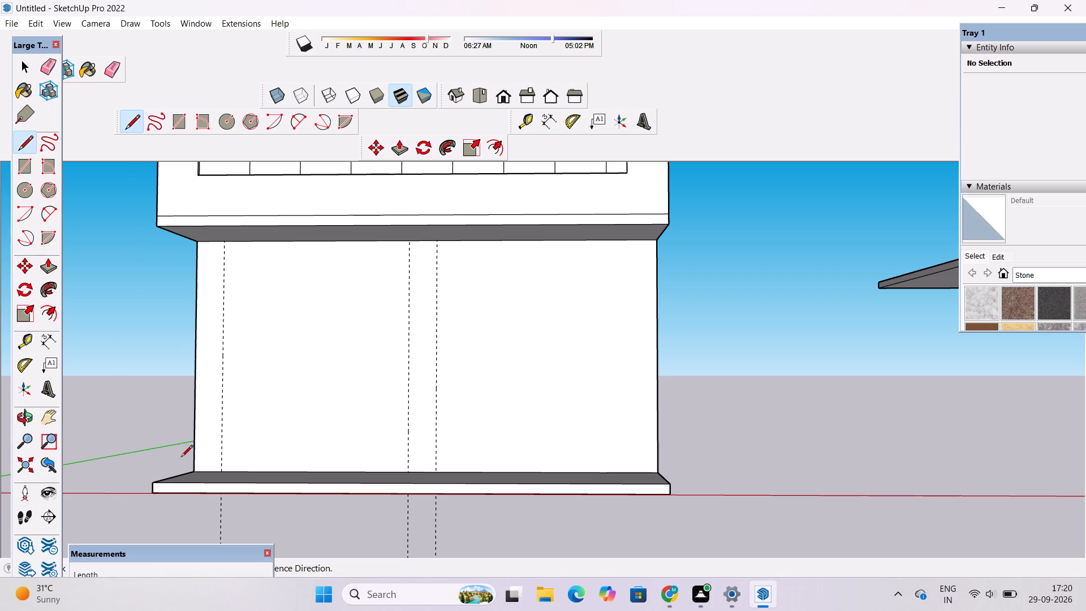
scroll(209, 470, "up", 7)
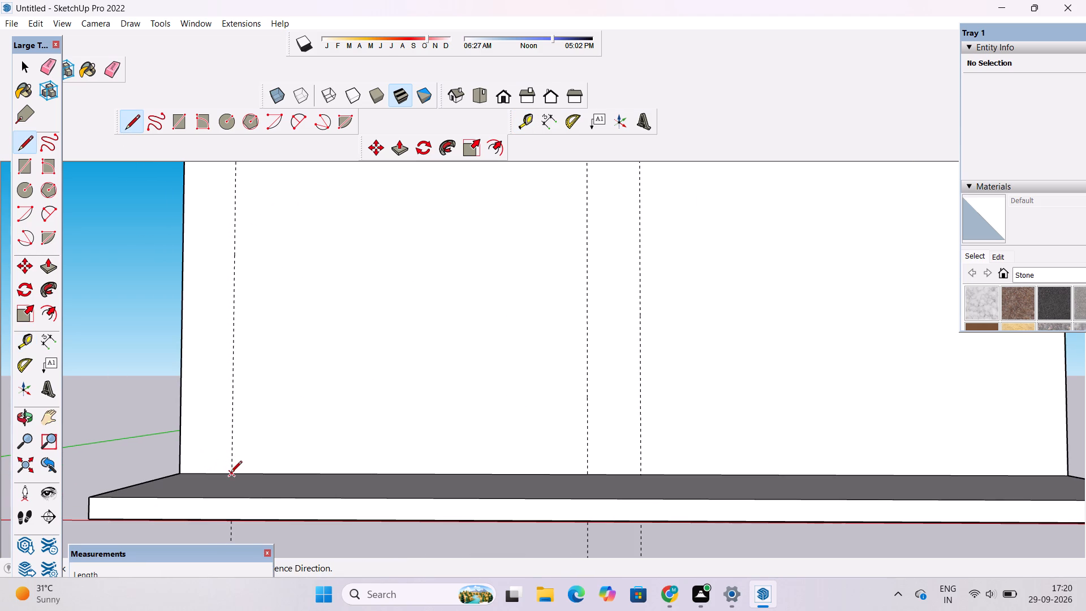
left_click(230, 474)
scroll(230, 475, "down", 9)
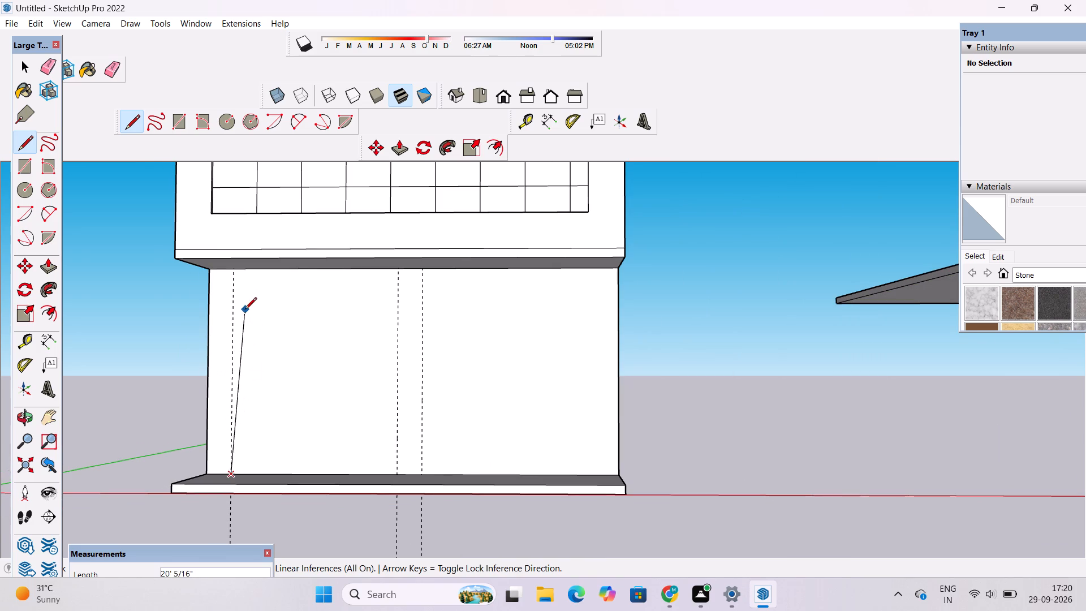
scroll(227, 292, "up", 8)
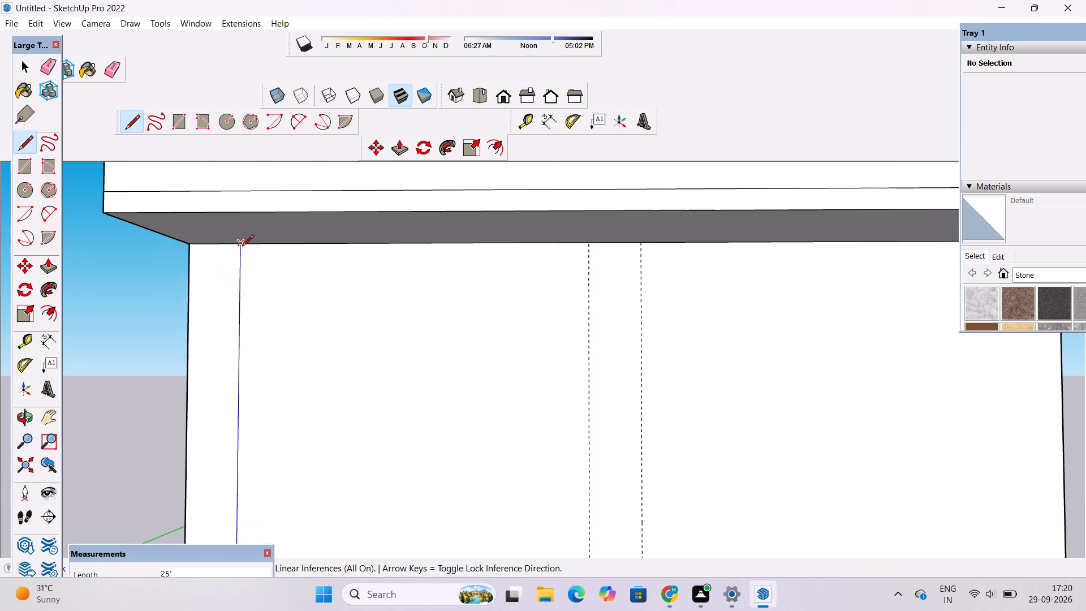
left_click(239, 244)
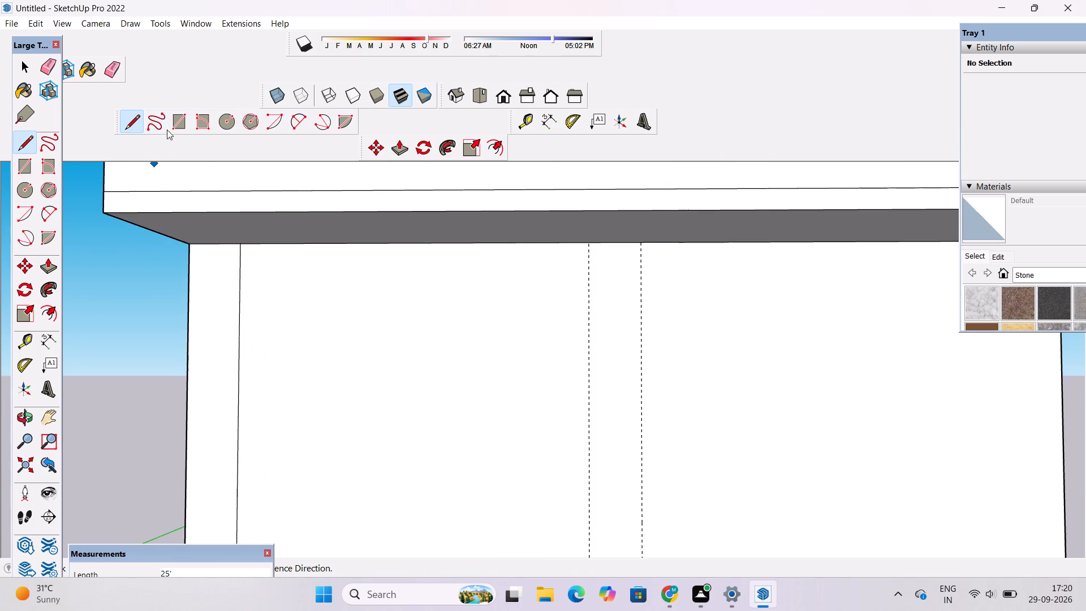
Draw a 3' by 25' full-height rectangle between the second and third guides on the ground-floor front wall.
left_click(176, 120)
scroll(218, 212, "down", 6)
scroll(472, 252, "up", 3)
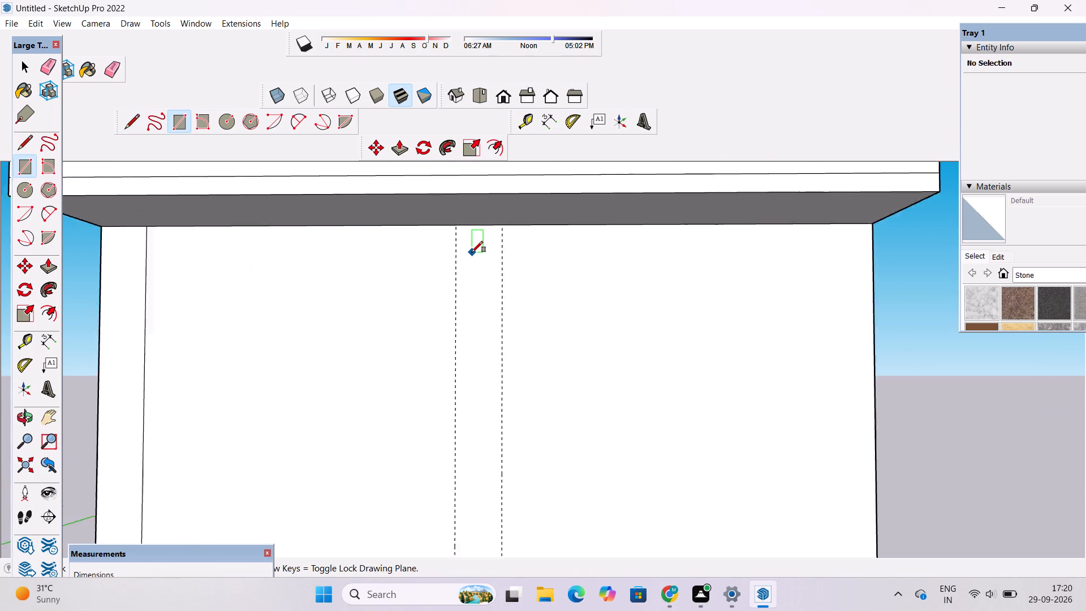
scroll(472, 252, "up", 5)
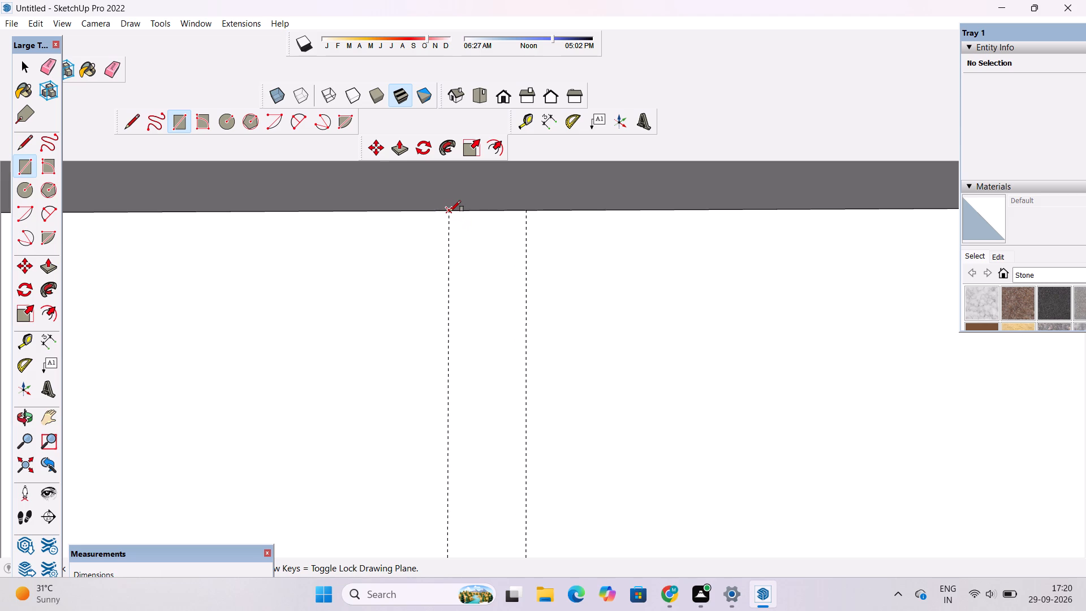
left_click(450, 212)
scroll(457, 223, "down", 13)
scroll(464, 375, "up", 5)
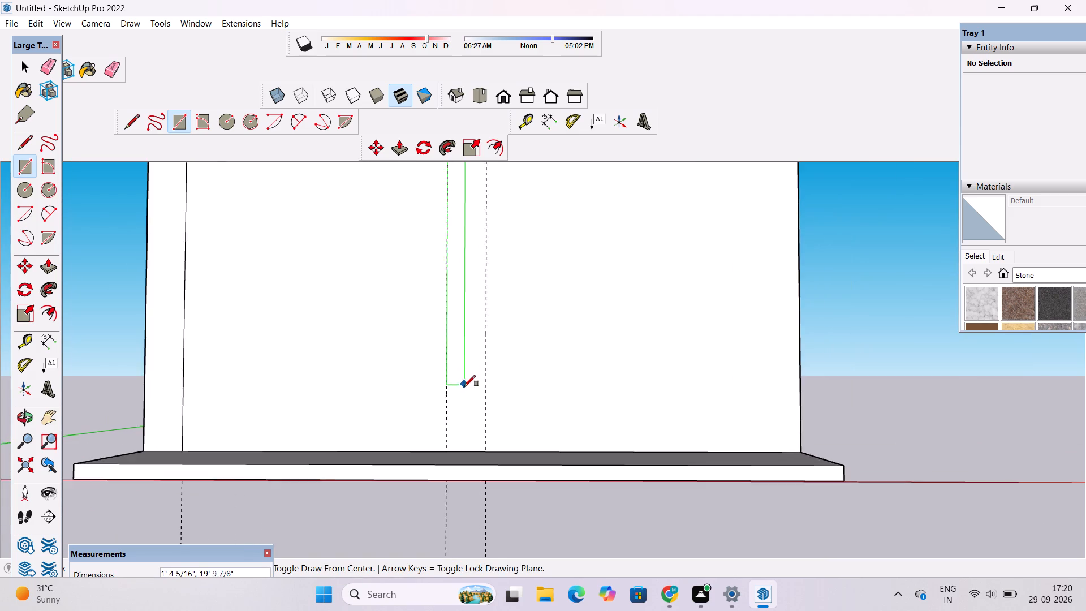
scroll(464, 386, "up", 4)
left_click(499, 482)
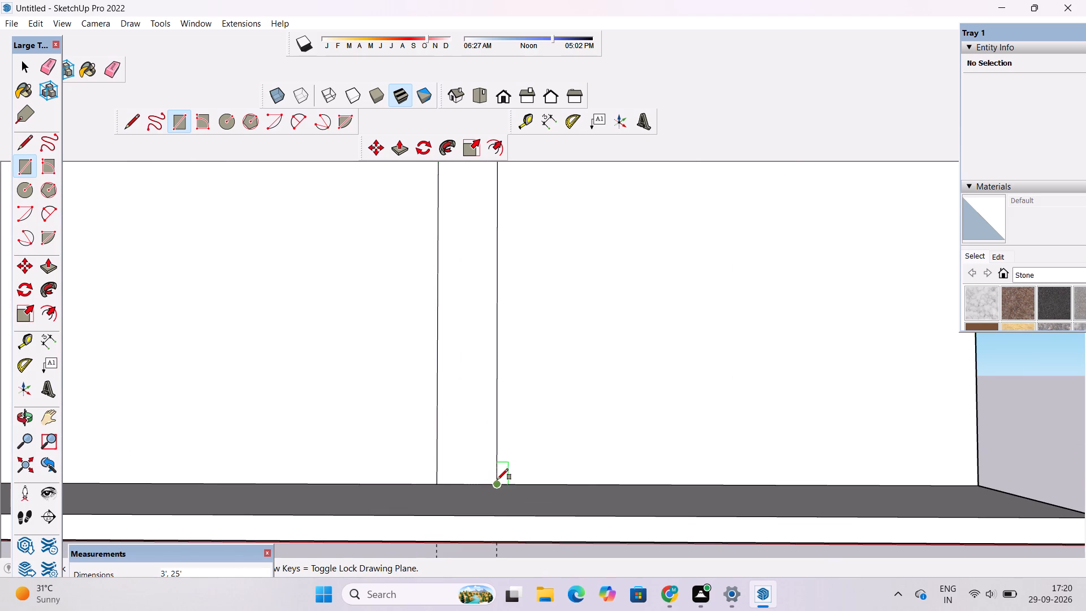
Erase the three vertical guides on the ground-floor front wall.
scroll(493, 475, "down", 10)
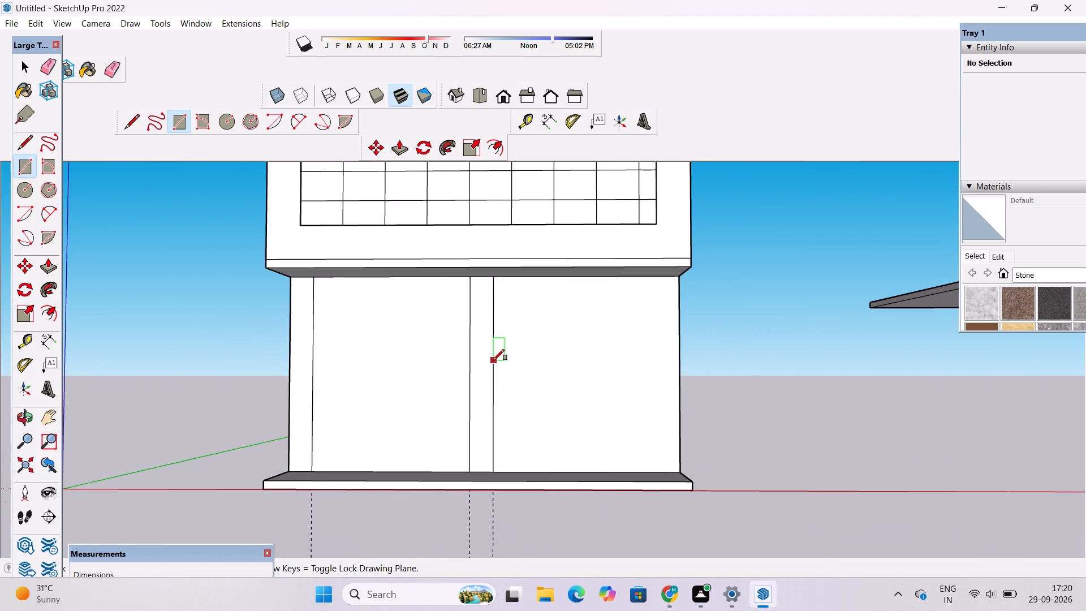
key("e")
scroll(493, 361, "down", 6)
left_click_drag(523, 475, 466, 482)
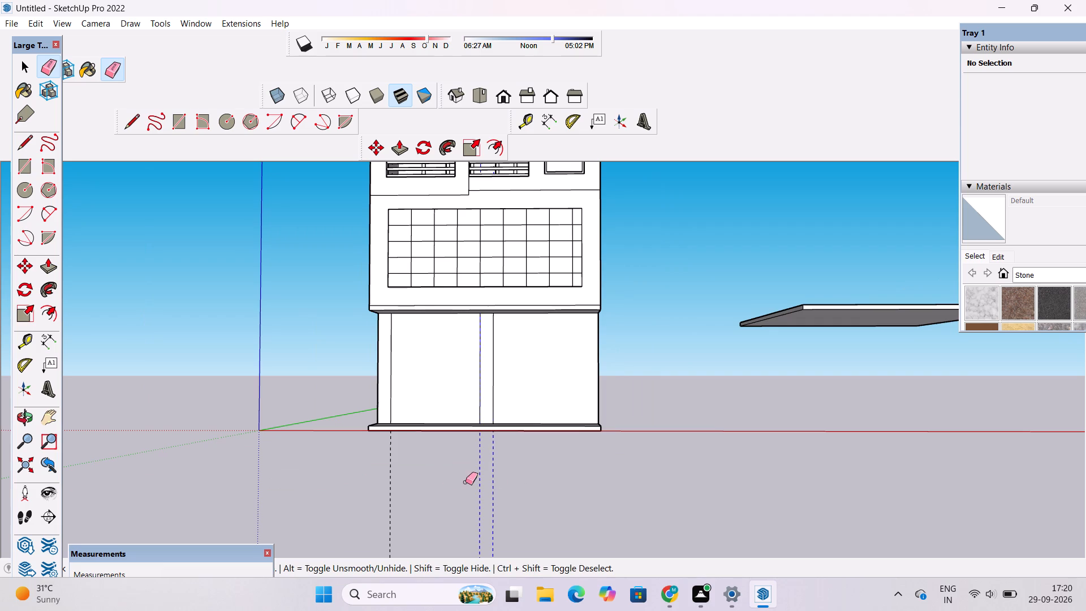
left_click_drag(466, 482, 373, 510)
scroll(503, 375, "up", 5)
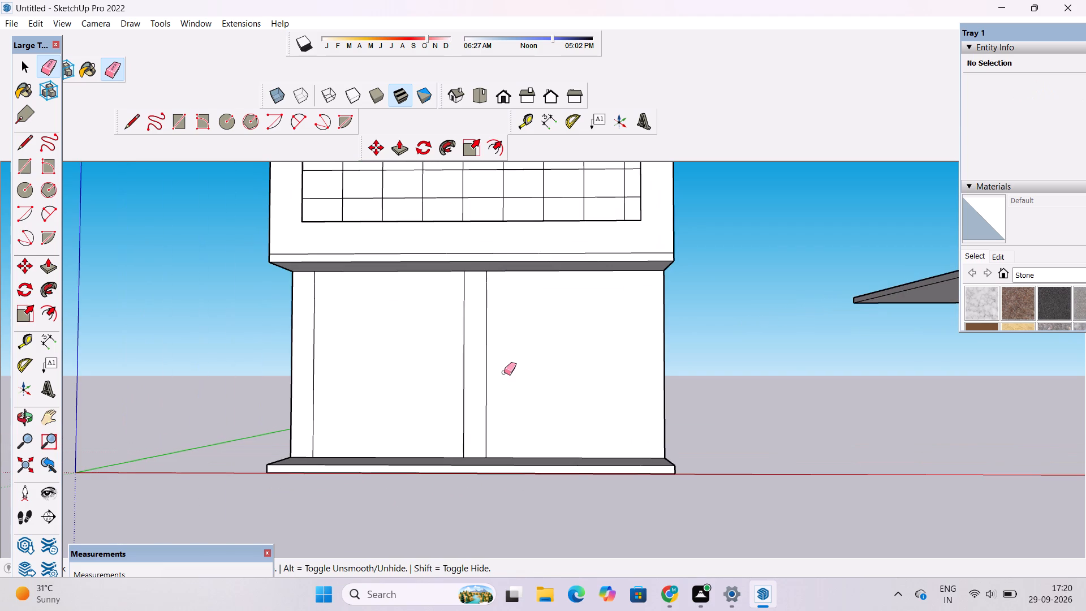
Examine the ground-floor front wall and its vertical divisions from slightly above, below and close up.
key("space")
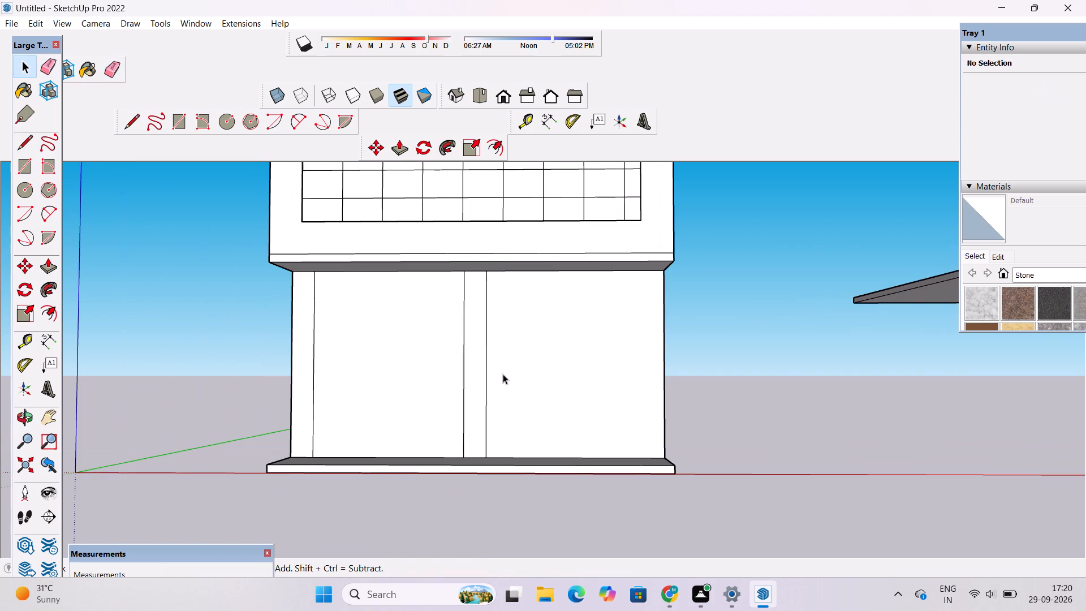
type("o")
scroll(500, 375, "down", 3)
left_click_drag(498, 377, 505, 421)
scroll(432, 390, "up", 5)
left_click_drag(432, 390, 429, 414, "shift")
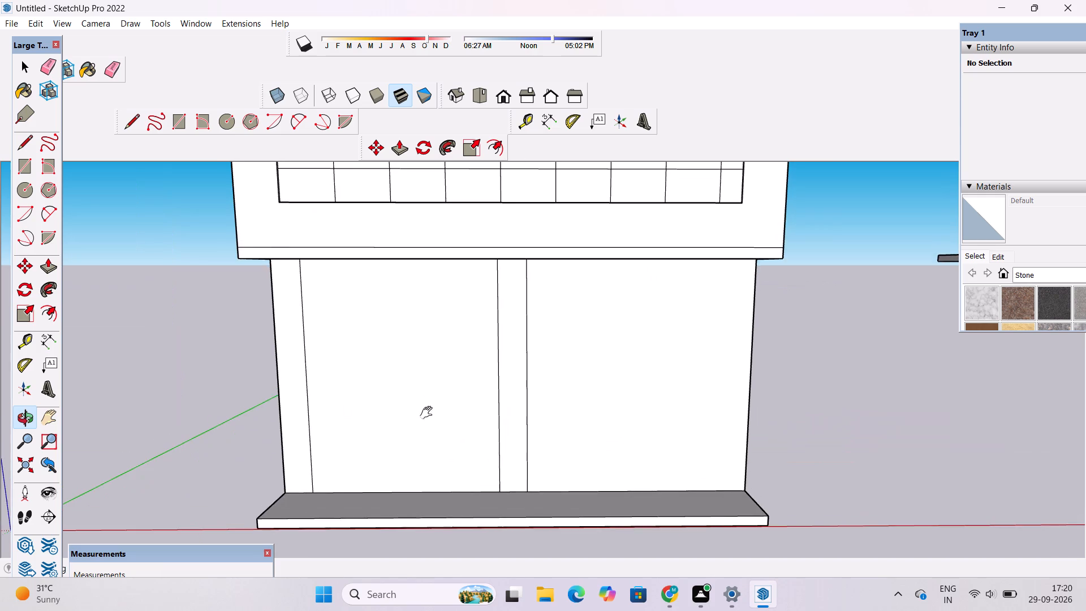
scroll(425, 414, "up", 3)
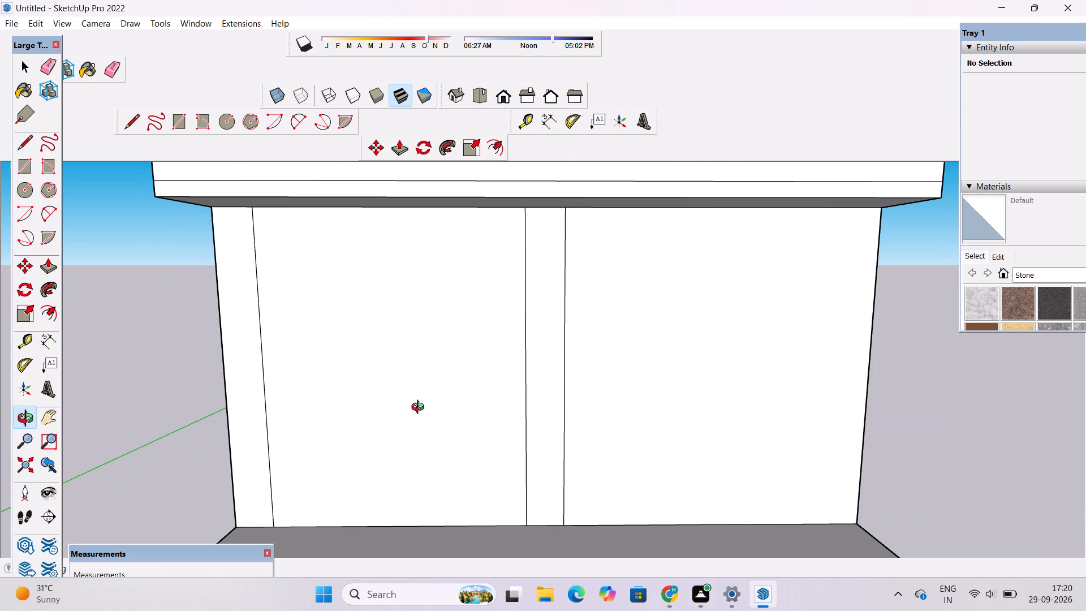
scroll(428, 394, "up", 1)
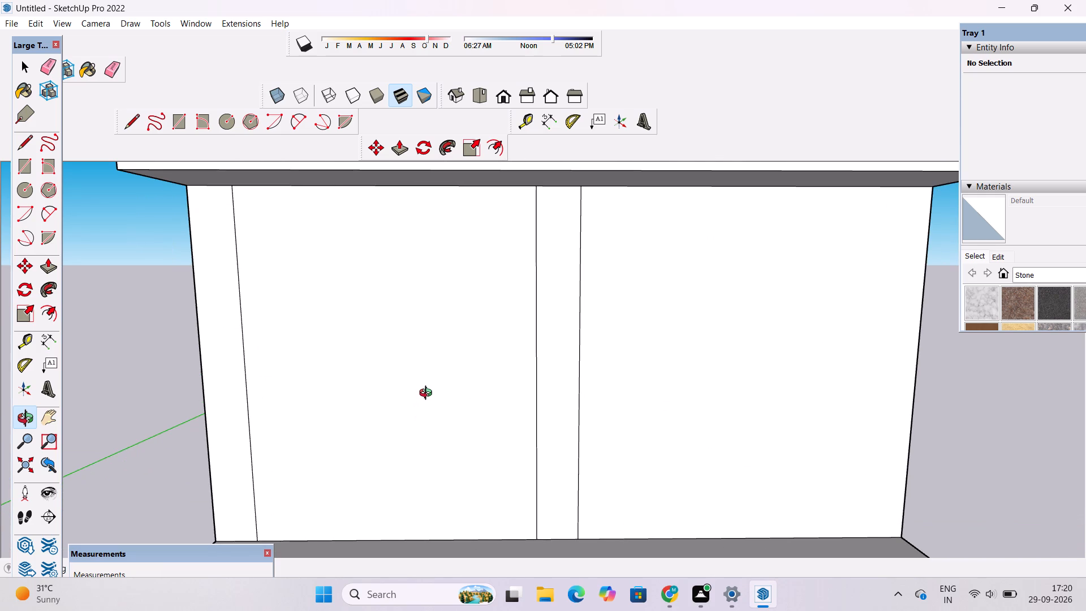
scroll(428, 394, "down", 6)
left_click_drag(396, 411, 391, 376)
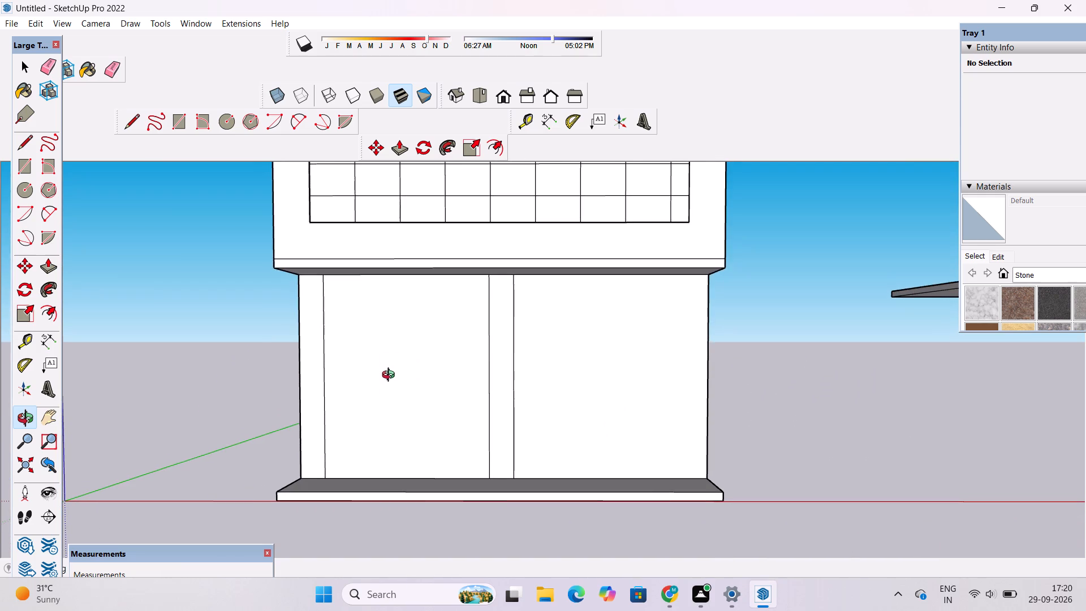
left_click_drag(391, 376, 392, 378)
left_click_drag(394, 395, 390, 367)
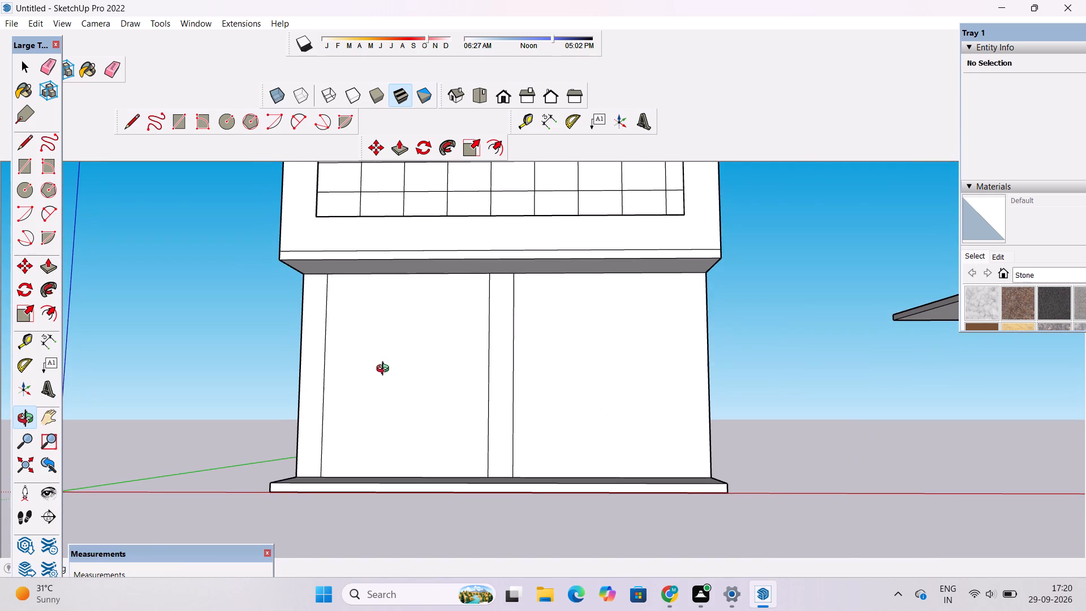
left_click_drag(388, 373, 473, 449, "shift")
scroll(464, 424, "up", 2)
left_click_drag(458, 412, 472, 447)
left_click_drag(473, 448, 413, 386)
scroll(402, 373, "up", 3, "shift")
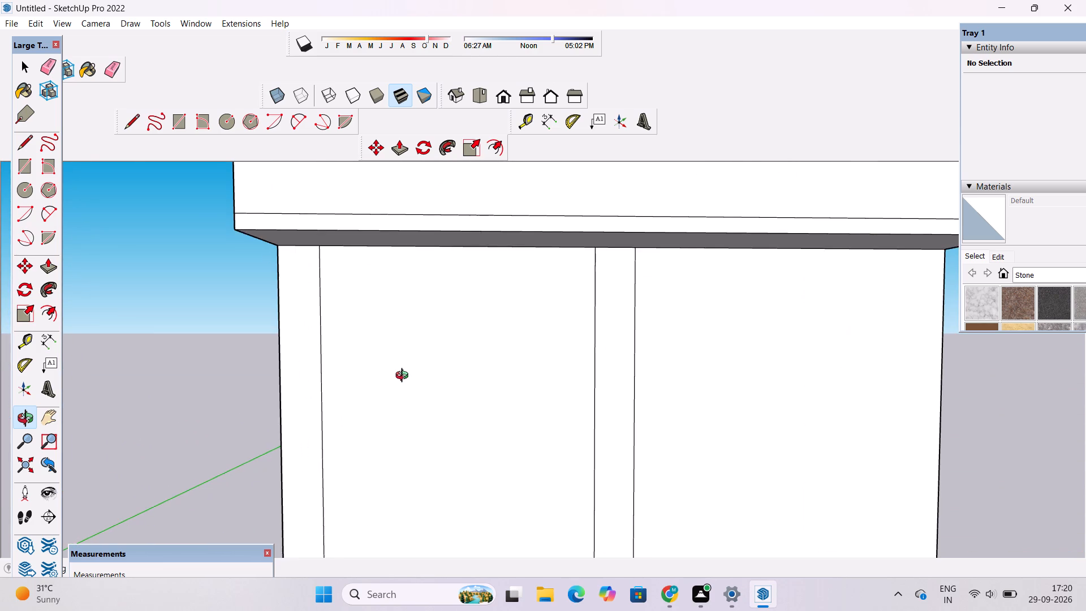
left_click_drag(407, 379, 417, 384)
scroll(419, 384, "down", 1)
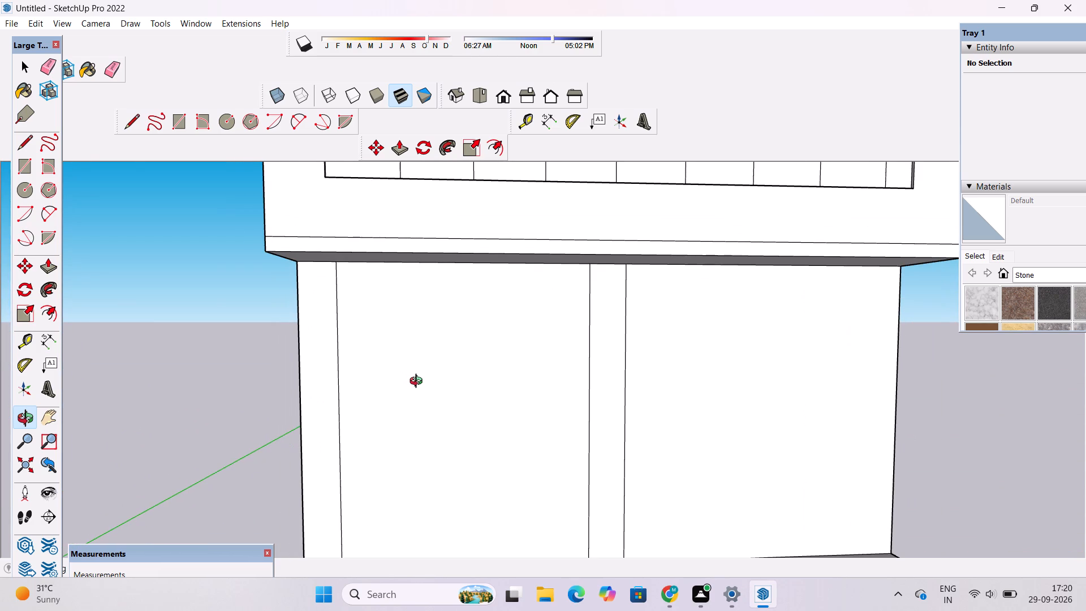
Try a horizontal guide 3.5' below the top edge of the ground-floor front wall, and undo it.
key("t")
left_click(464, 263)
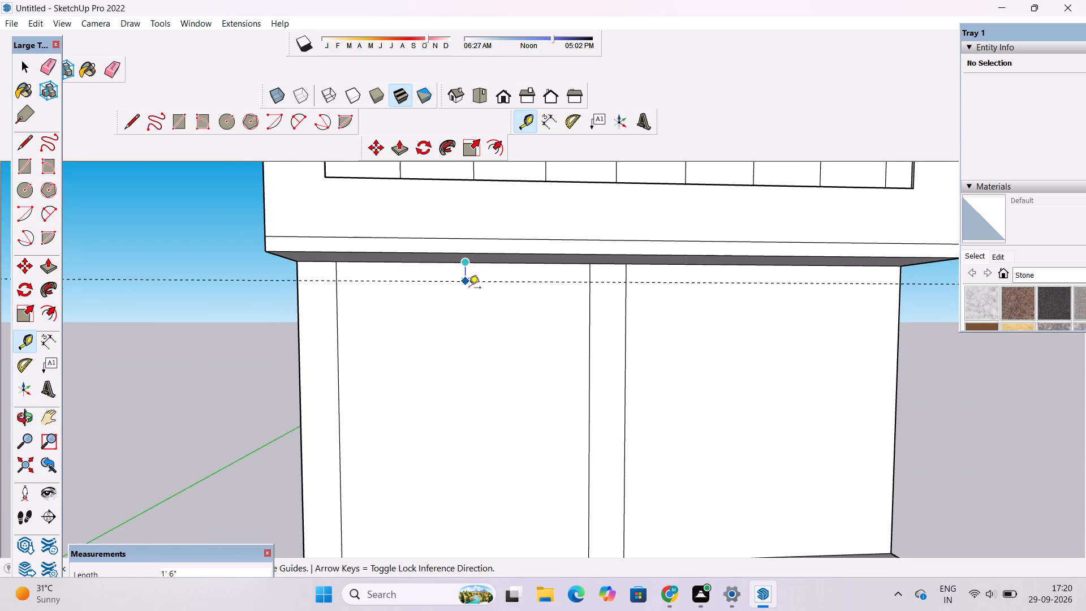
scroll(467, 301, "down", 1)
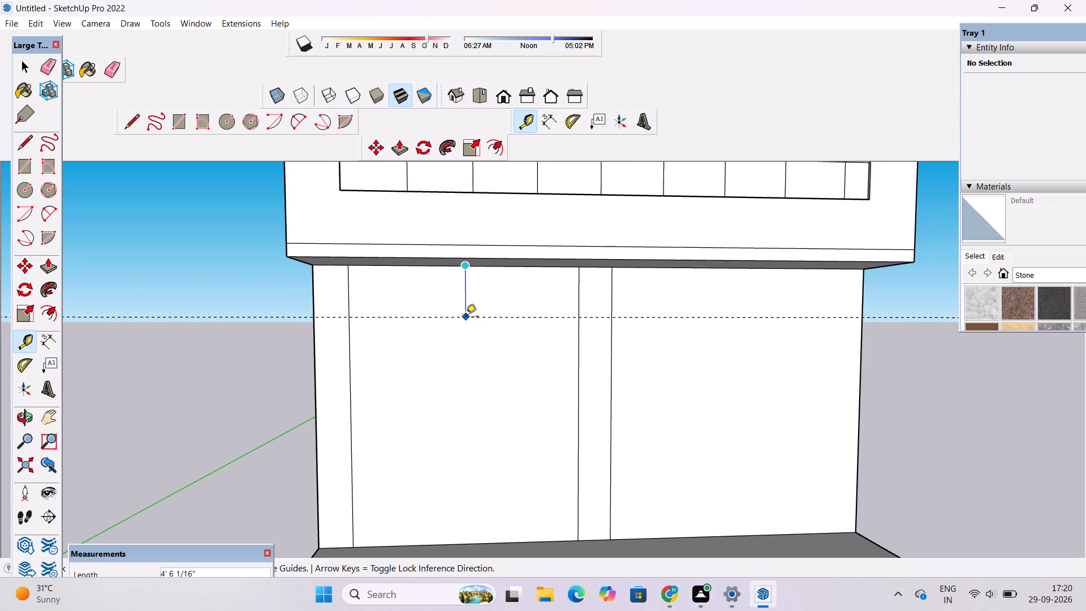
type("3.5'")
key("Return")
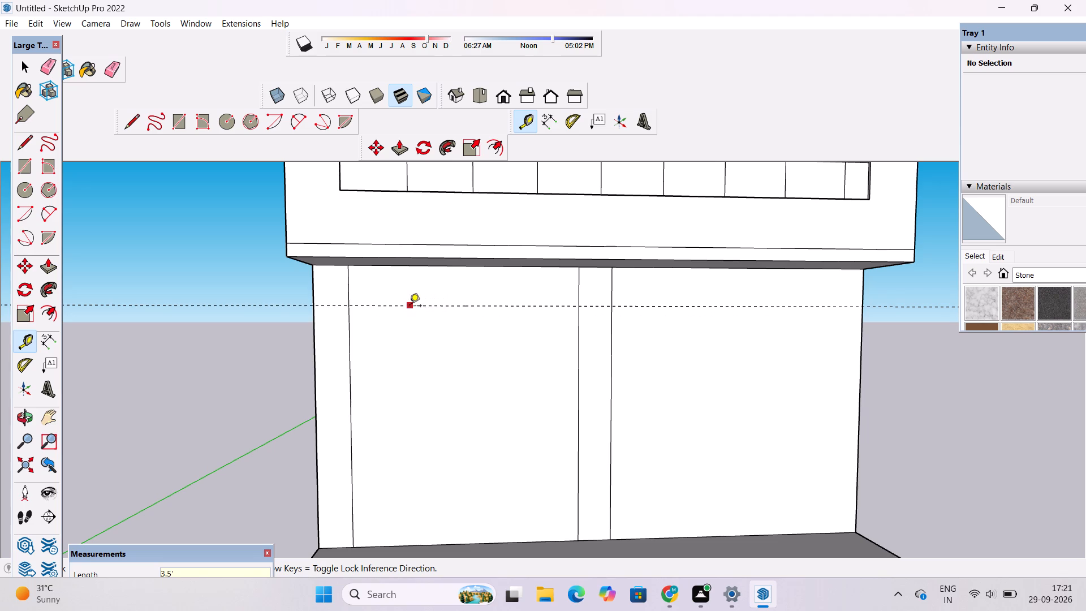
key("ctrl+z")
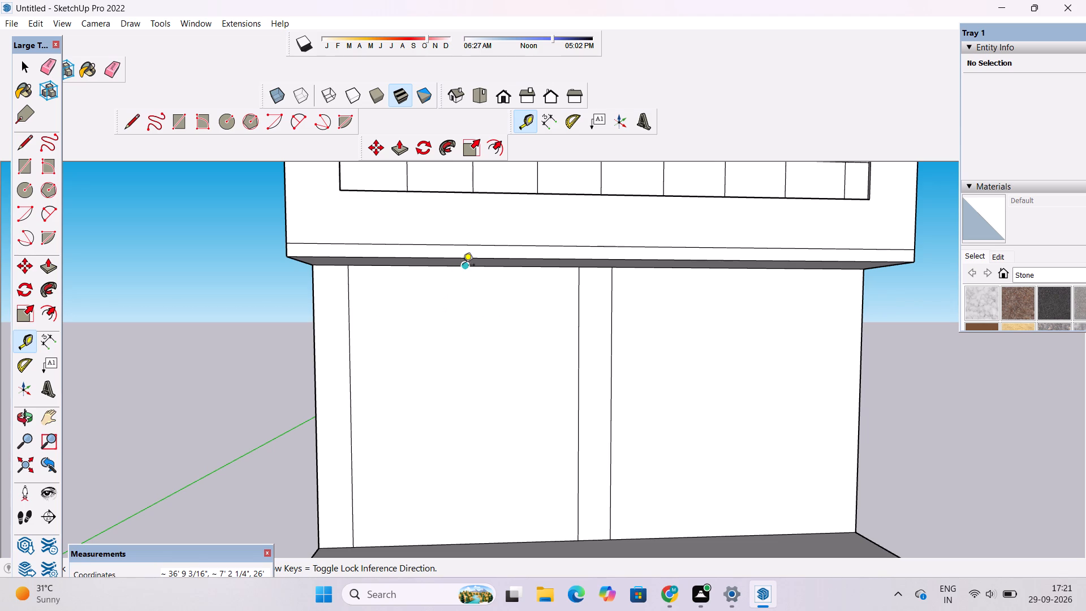
Place a horizontal guide 4' below the top edge of the ground-floor front wall.
left_click(464, 266)
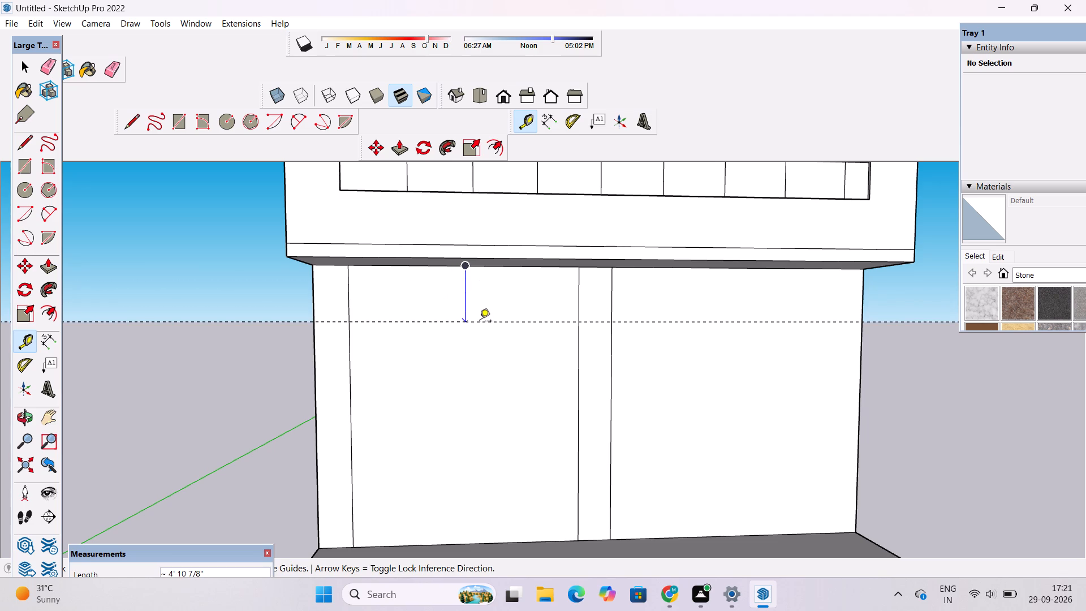
type("4'")
key("Return")
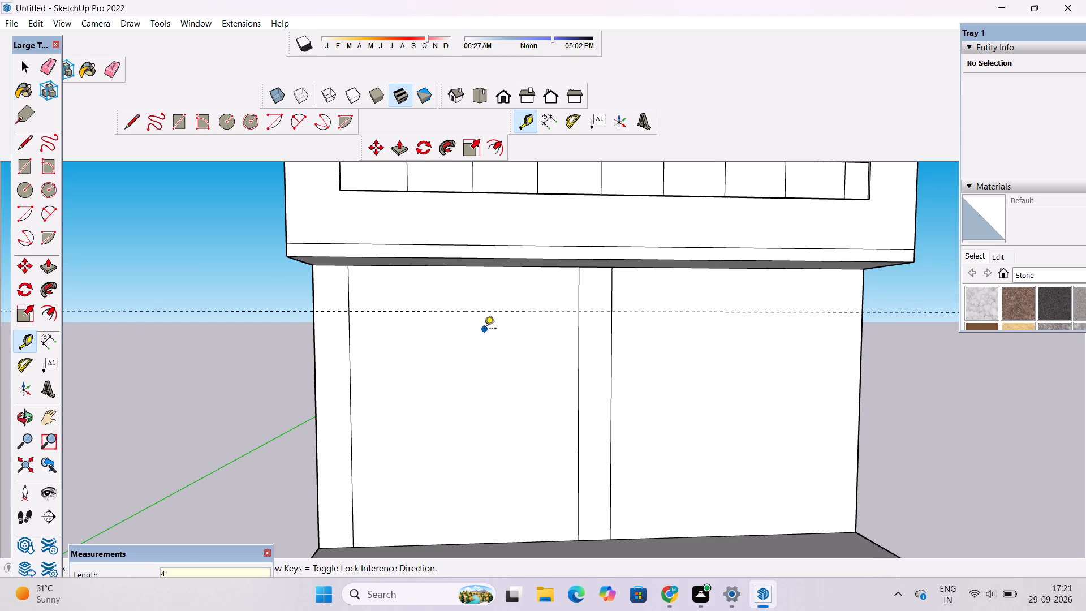
Draw a horizontal line along the guide, from the leftmost vertical line to the near edge of the 3' strip.
left_click(125, 129)
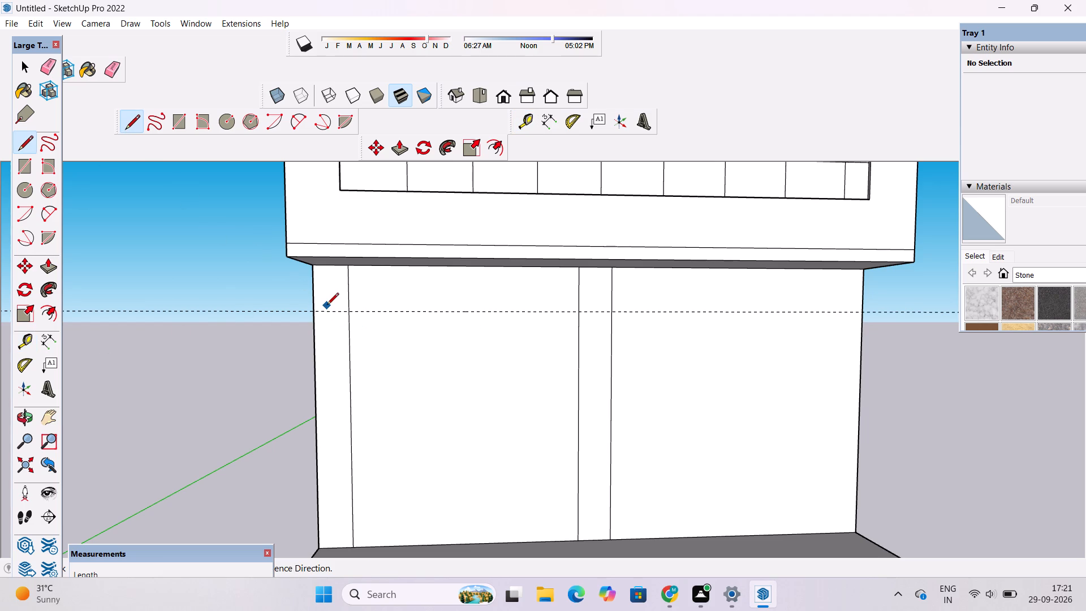
scroll(327, 305, "up", 3)
left_click(355, 316)
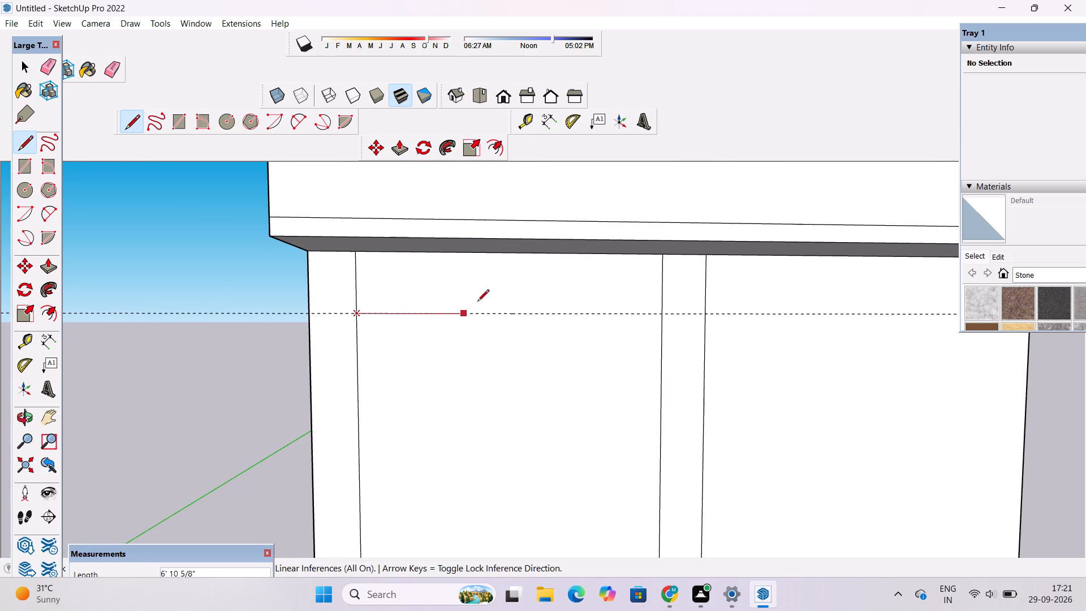
left_click(662, 316)
Examine the subdivided ground-floor front wall, checking the panel below the new horizontal line from several angles.
scroll(484, 314, "down", 6)
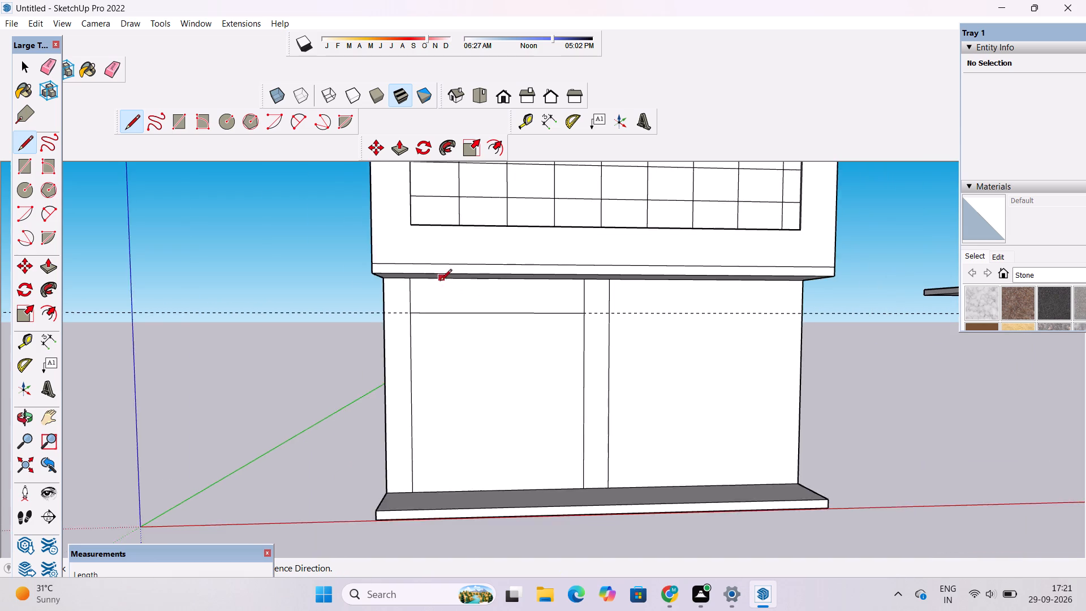
scroll(440, 282, "down", 2)
scroll(439, 312, "up", 1)
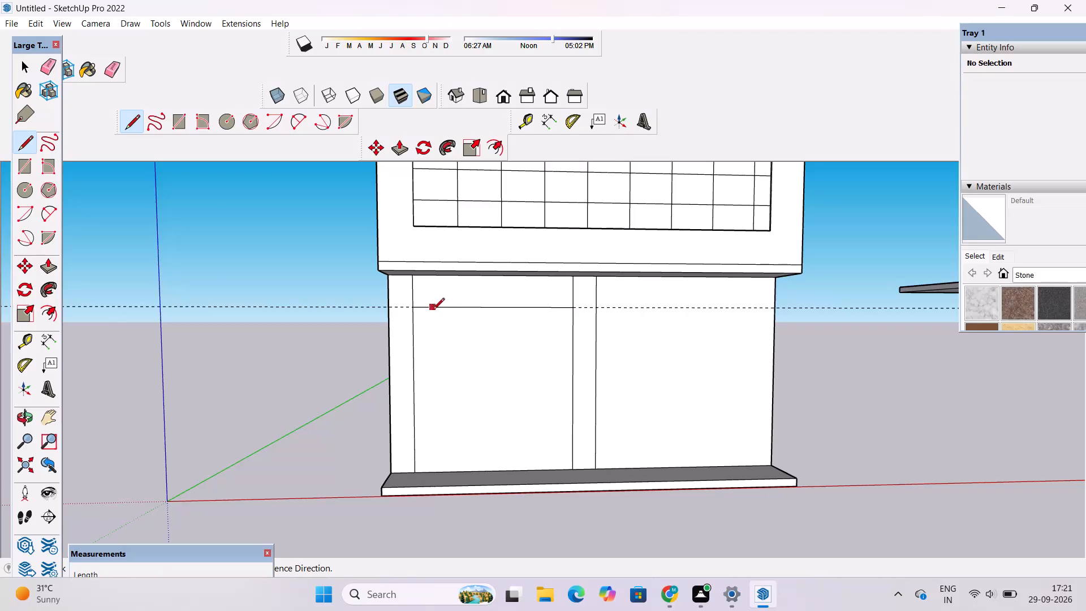
scroll(443, 335, "down", 3)
scroll(443, 352, "up", 7)
key("space")
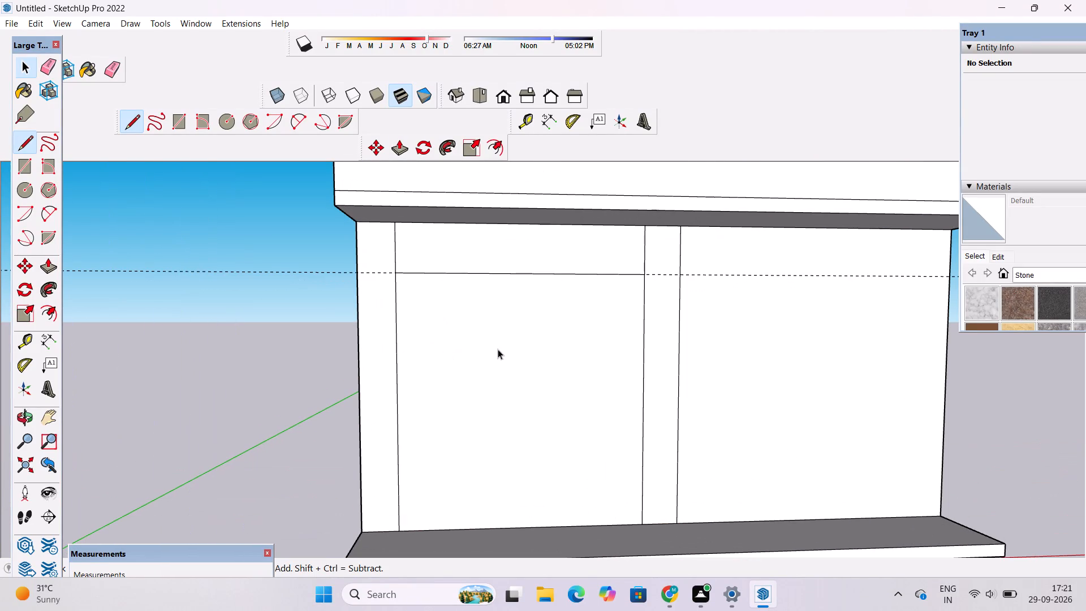
left_click(498, 349)
left_click(264, 327)
key("o")
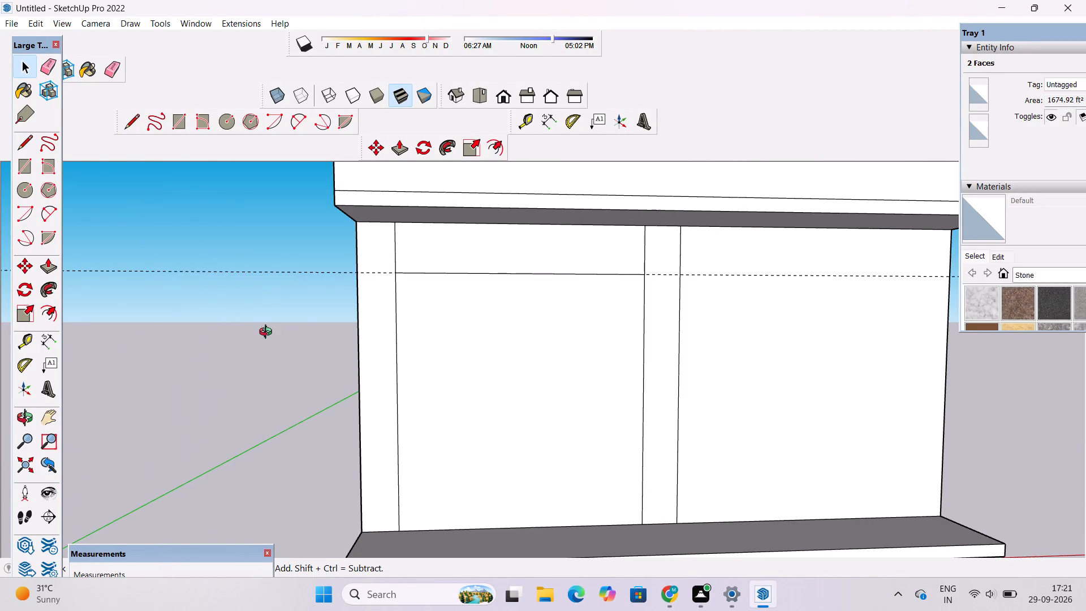
scroll(303, 320, "down", 2)
scroll(327, 369, "down", 1)
left_click_drag(457, 402, 358, 378, "shift")
scroll(350, 378, "down", 5)
left_click_drag(376, 388, 357, 418)
scroll(429, 351, "up", 1)
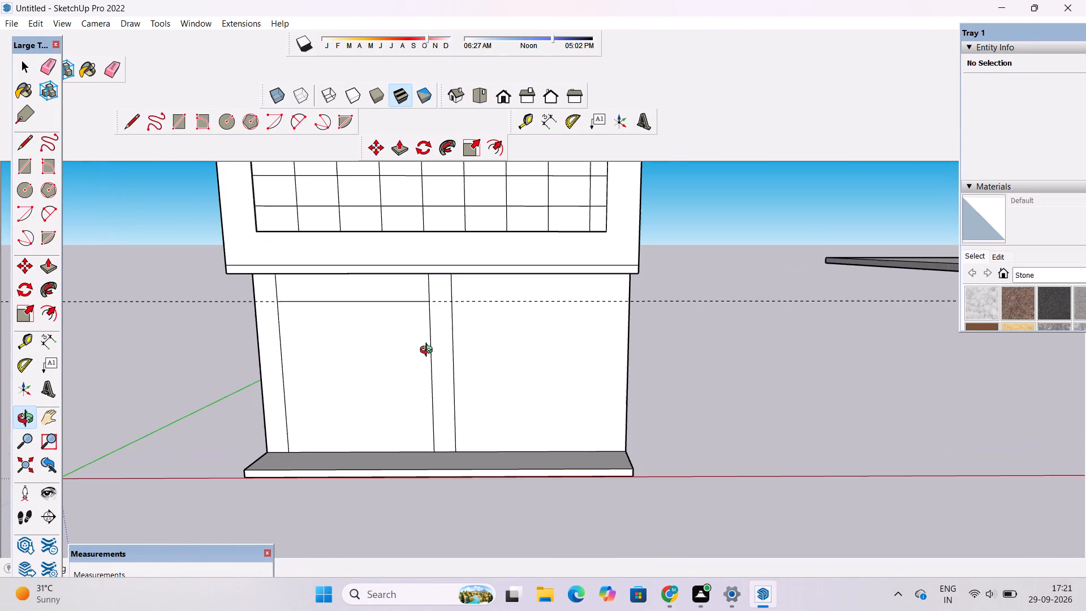
scroll(429, 351, "up", 2)
left_click_drag(428, 360, 428, 331)
left_click_drag(428, 331, 383, 346, "shift")
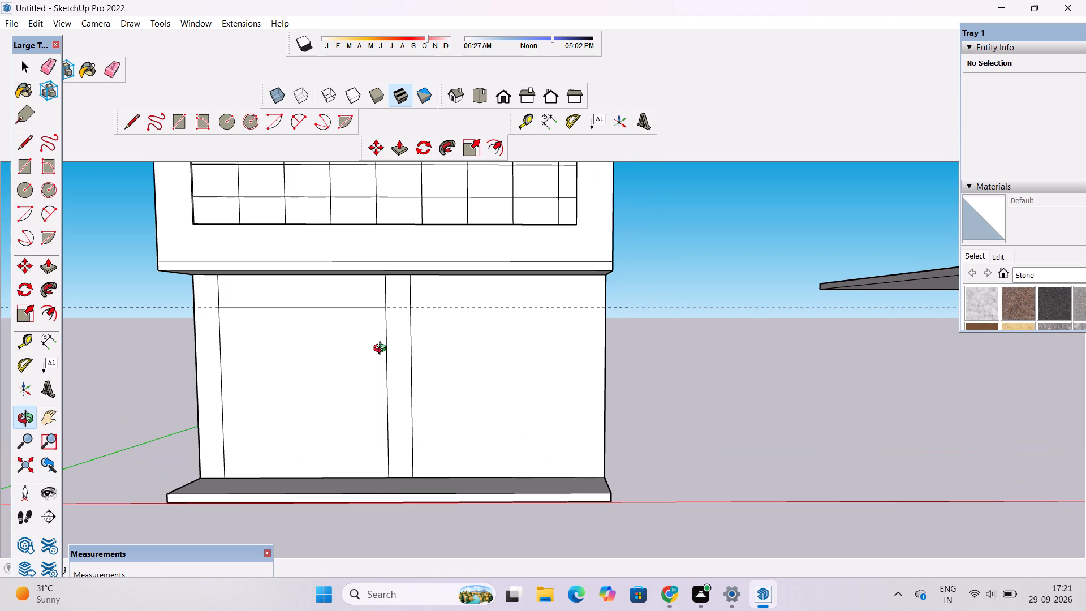
scroll(382, 351, "down", 1)
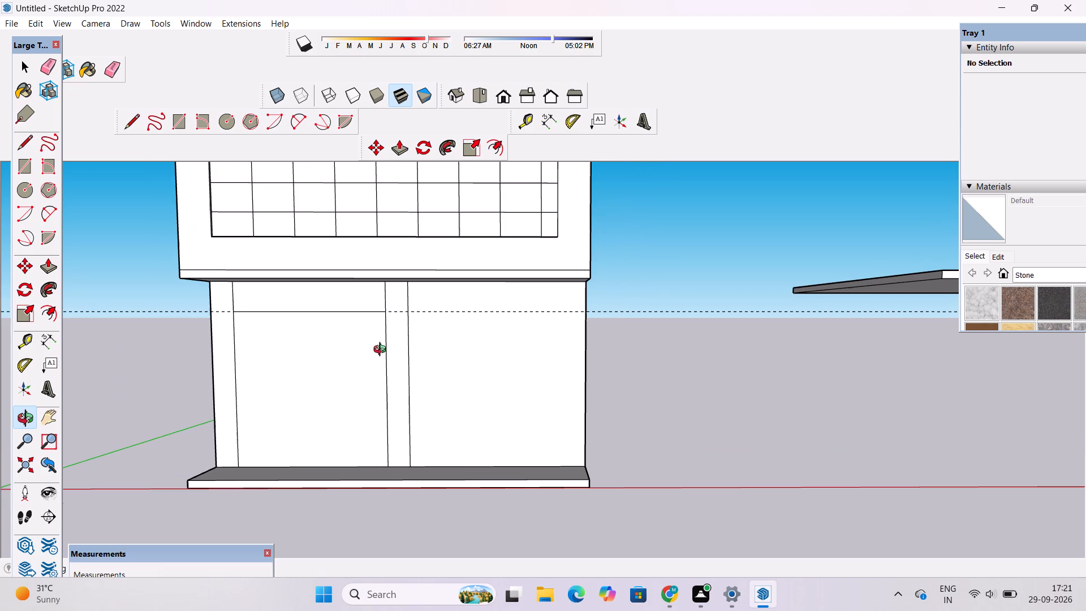
Draw a horizontal line just above the guide, from the far edge of the middle 3' strip to the front wall's right-hand end.
scroll(382, 351, "up", 1)
scroll(382, 353, "down", 4)
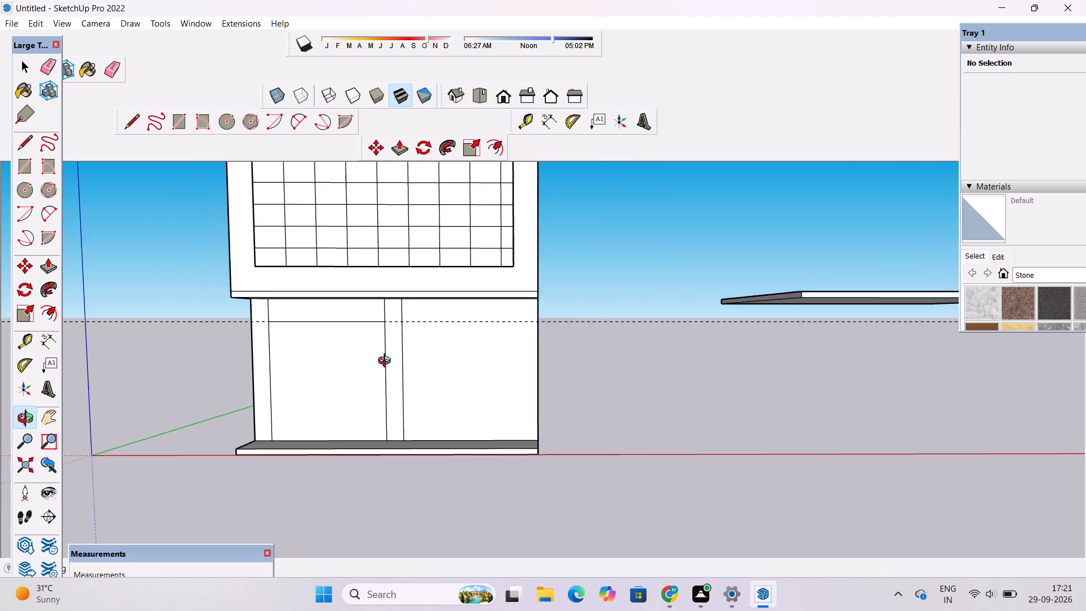
left_click_drag(432, 402, 450, 434)
scroll(442, 354, "up", 4)
left_click_drag(444, 359, 434, 310)
left_click_drag(434, 308, 410, 355, "shift")
scroll(401, 371, "up", 3)
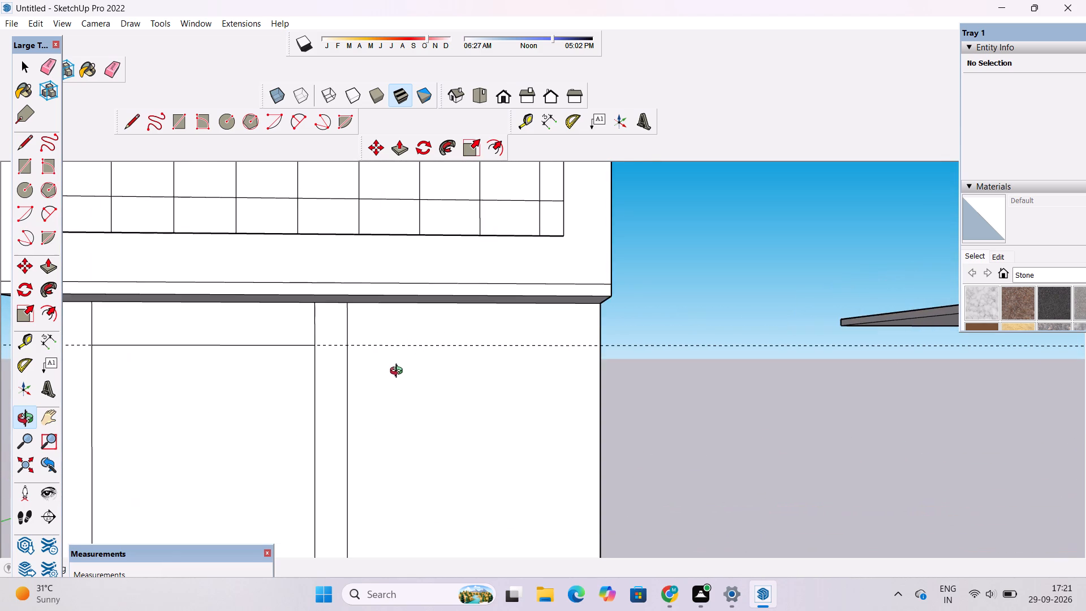
left_click_drag(395, 373, 394, 365)
scroll(335, 365, "up", 2)
left_click_drag(341, 351, 311, 371, "shift")
scroll(310, 372, "up", 3)
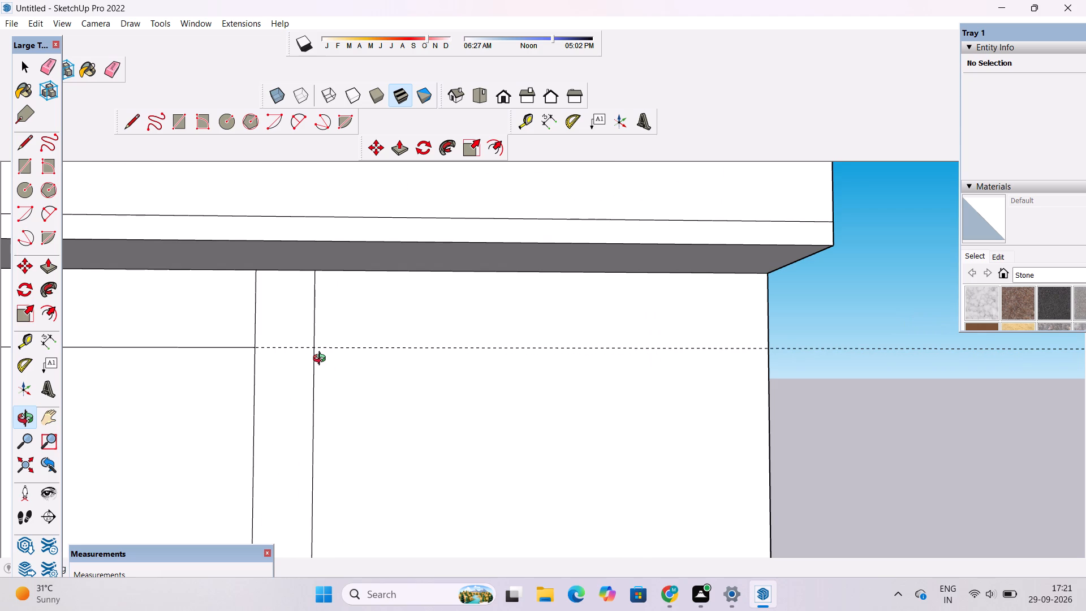
left_click(322, 360, "shift")
scroll(316, 361, "up", 1)
left_click_drag(316, 361, 313, 372)
key("l")
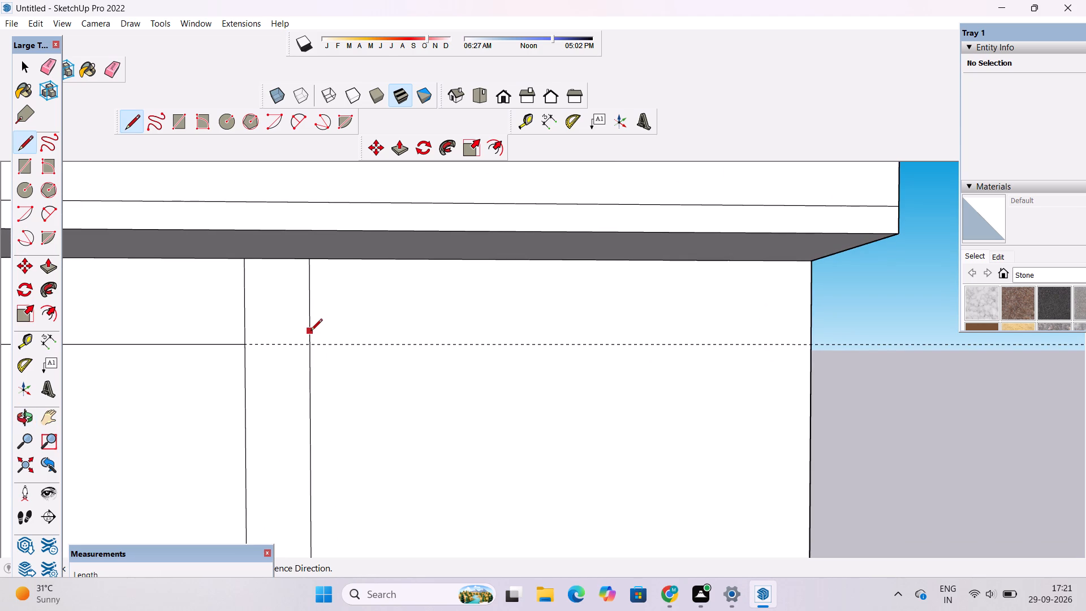
left_click(311, 332)
scroll(311, 332, "down", 4)
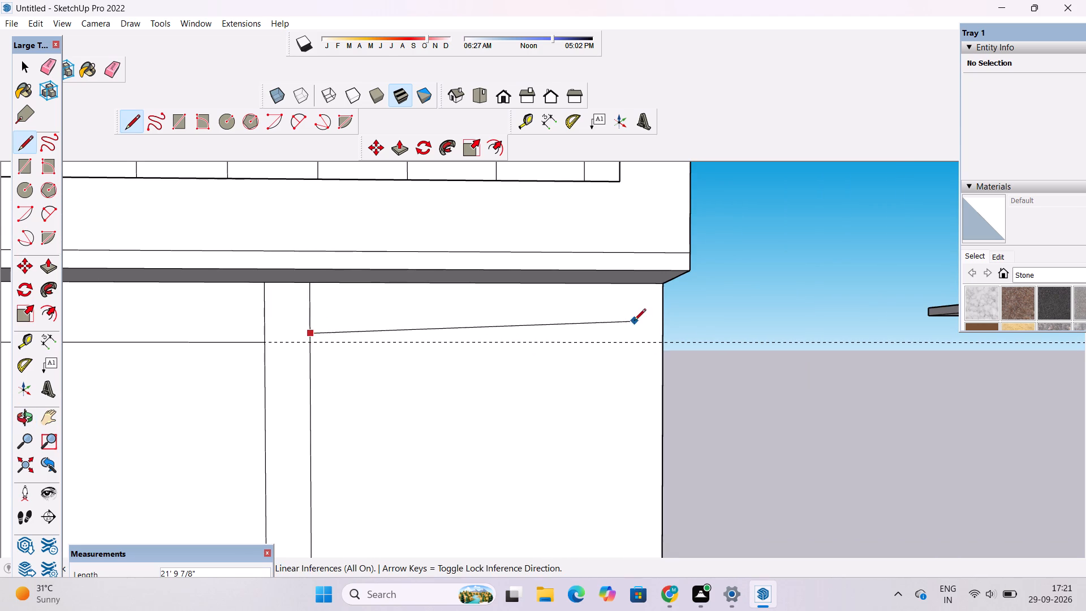
left_click(664, 333)
Erase the horizontal guide across the ground-floor front wall.
key("e")
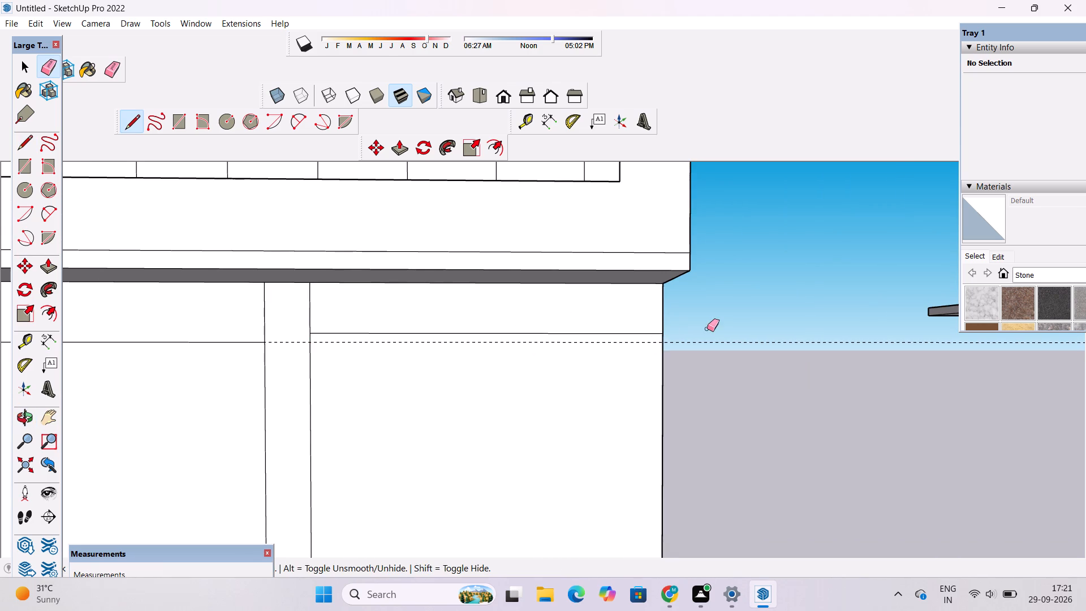
left_click_drag(710, 329, 710, 344)
key("space")
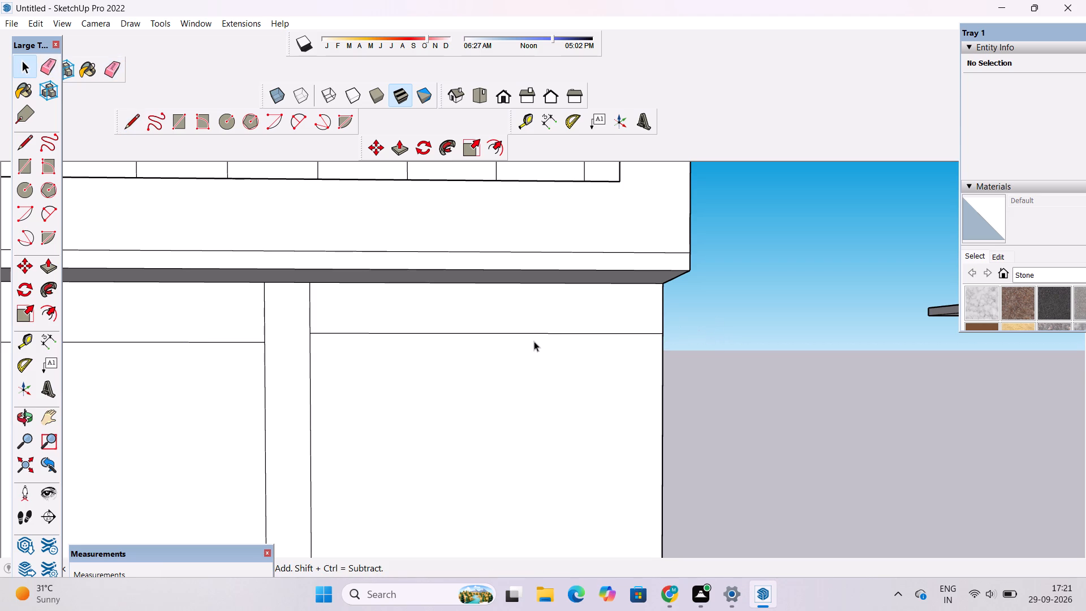
Measure the width of the middle vertical strip at the base of the ground-floor front wall.
key("o")
scroll(506, 333, "down", 4)
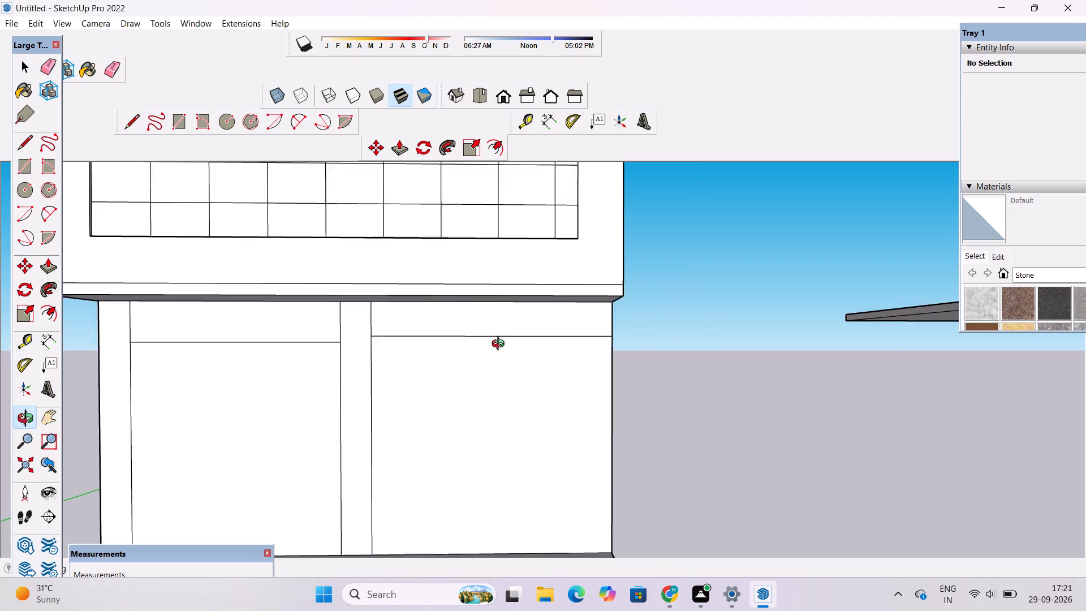
scroll(501, 345, "down", 2)
left_click_drag(499, 350, 494, 390)
left_click_drag(482, 397, 393, 416)
left_click_drag(485, 411, 460, 394, "shift")
scroll(454, 392, "up", 2)
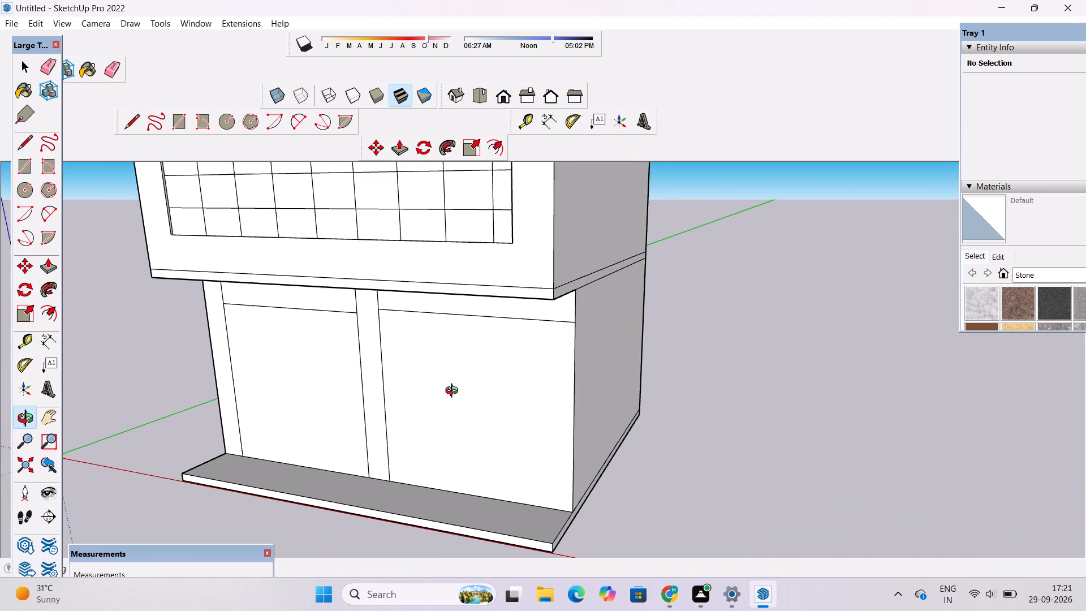
left_click_drag(455, 393, 481, 375)
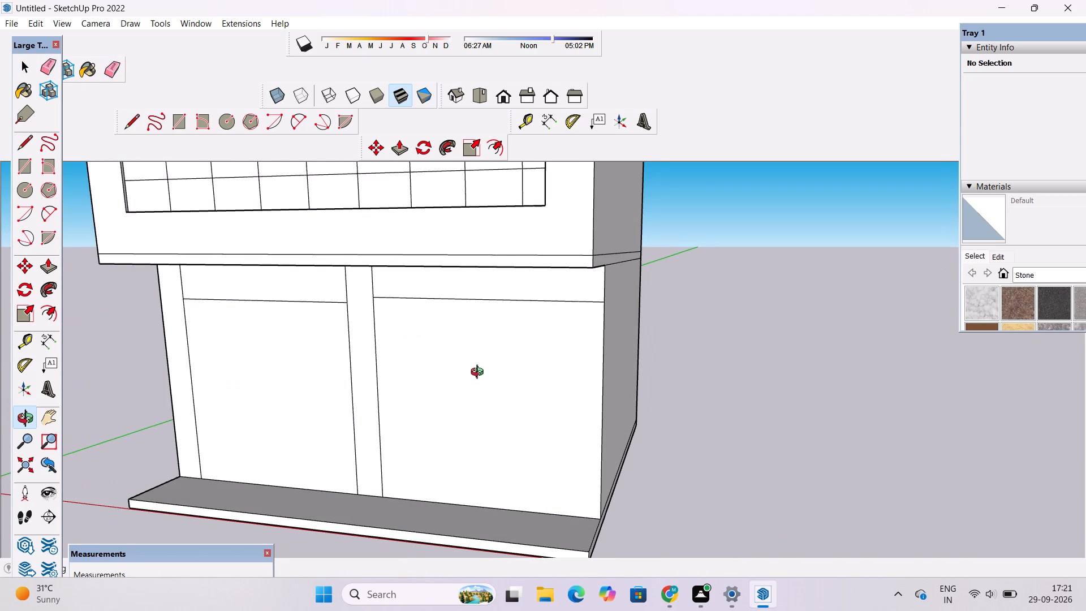
left_click_drag(490, 380, 525, 367)
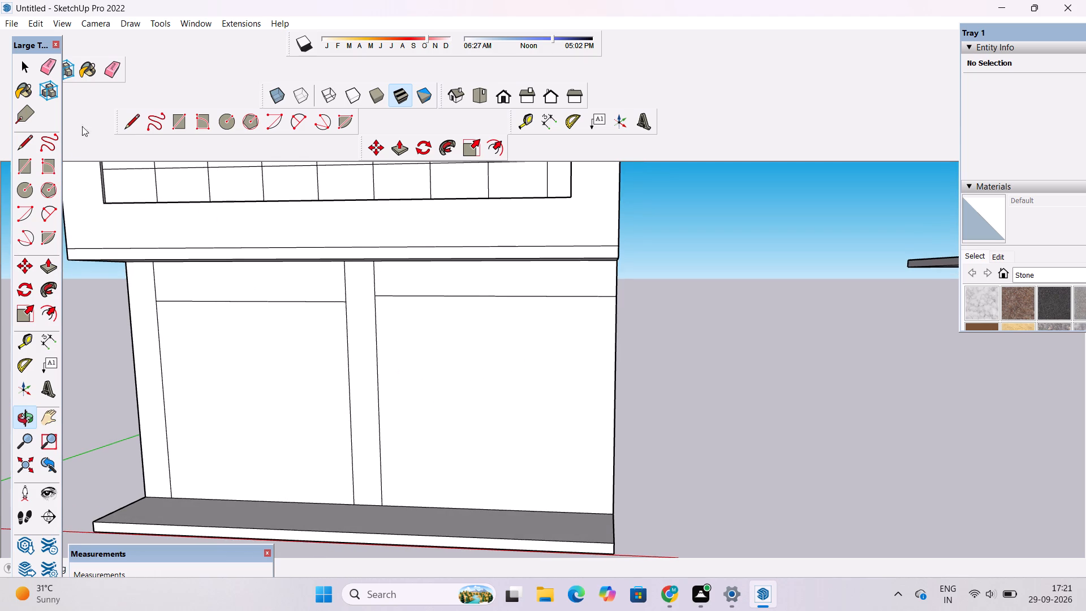
left_click(48, 345)
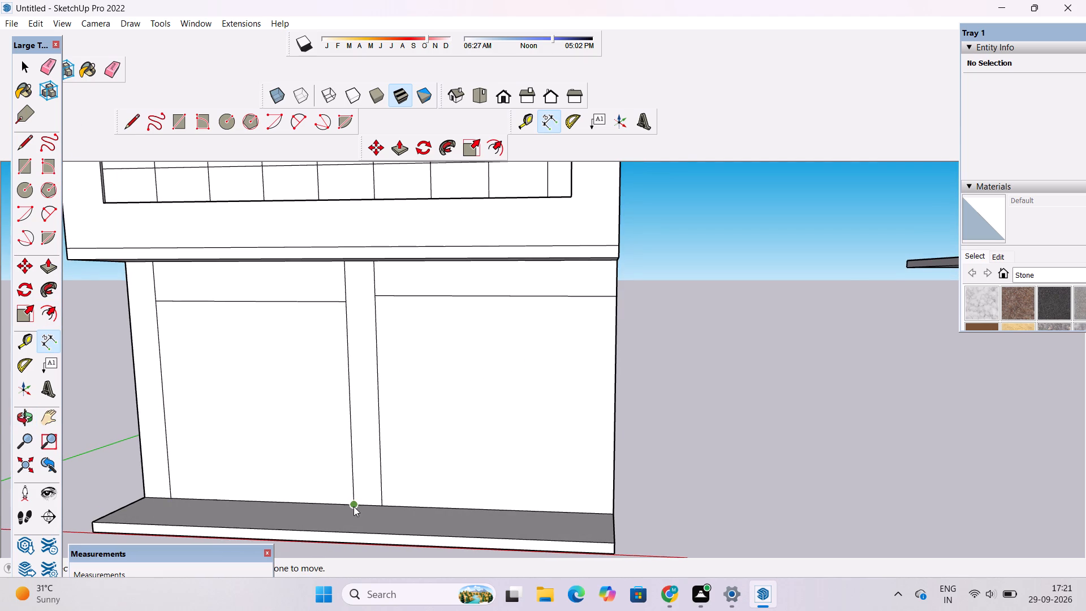
scroll(354, 506, "up", 6)
left_click(354, 506)
left_click(406, 506)
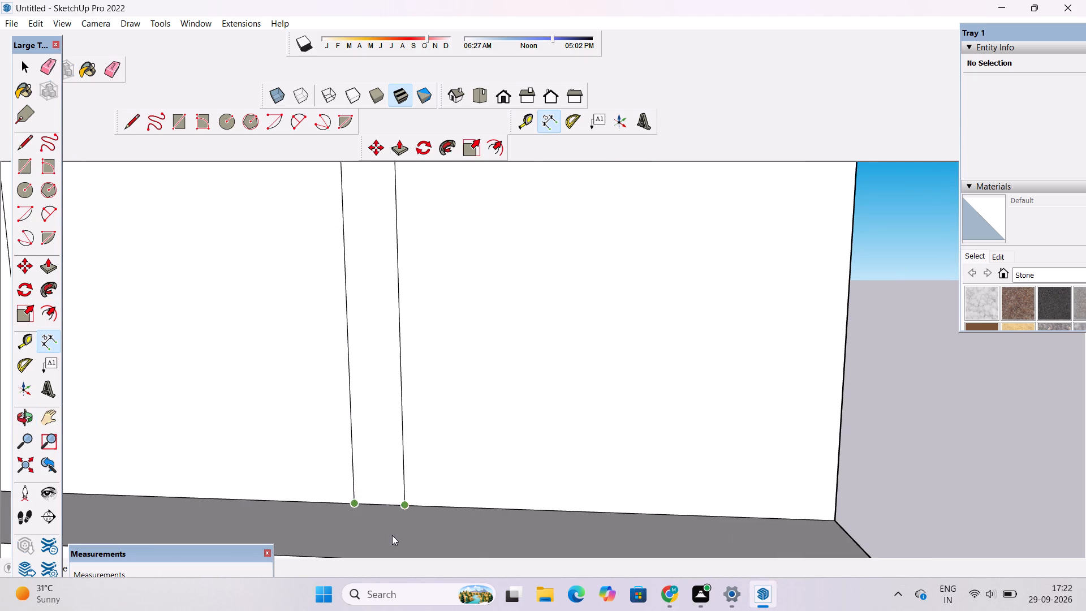
key("space")
Place a vertical guide 3' inside the right-hand end edge of the ground-floor front wall.
scroll(325, 431, "down", 6)
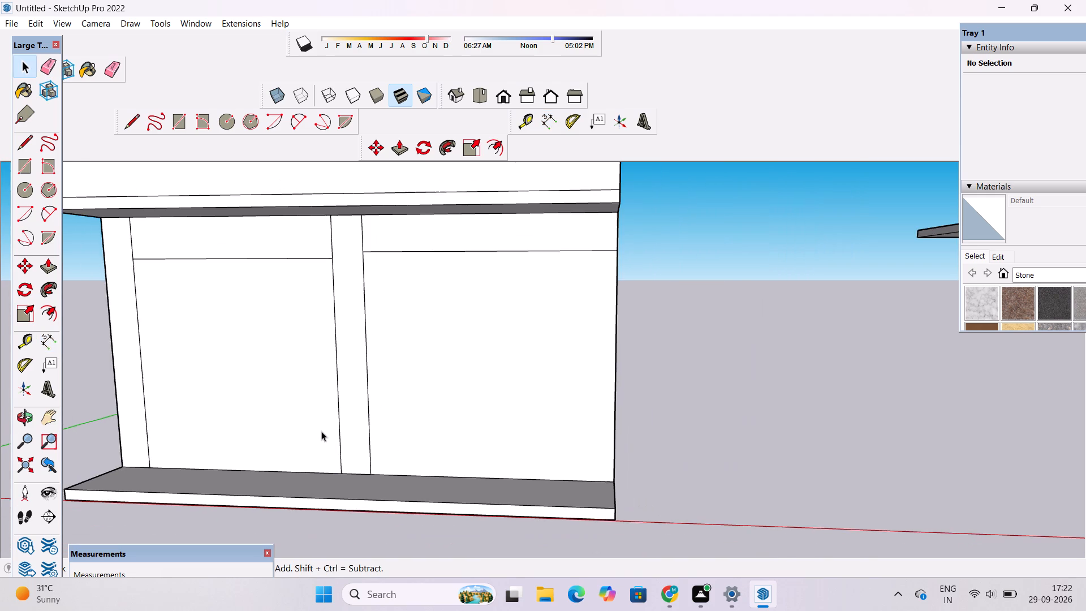
key("t")
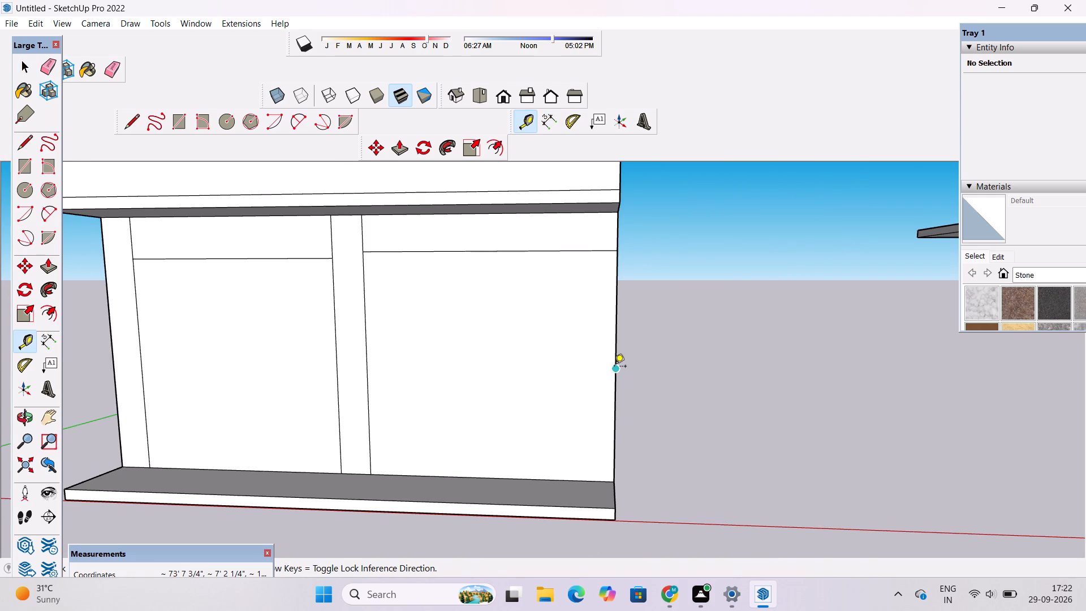
left_click(614, 367)
type("3'")
key("Return")
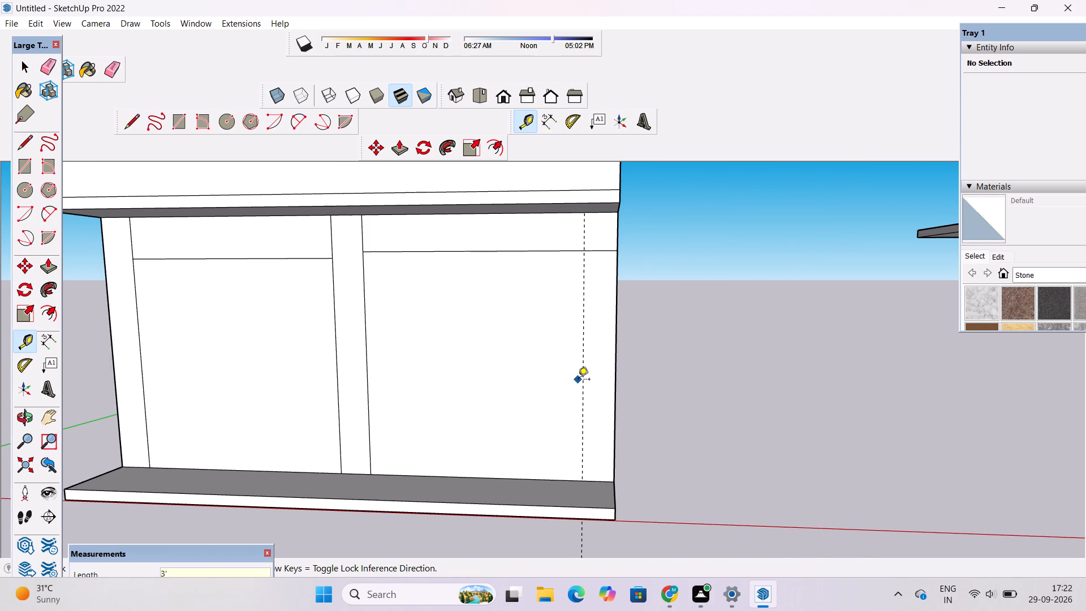
Draw a 25' vertical line along the guide, from the base of the ground-floor front wall to its top edge.
left_click(134, 121)
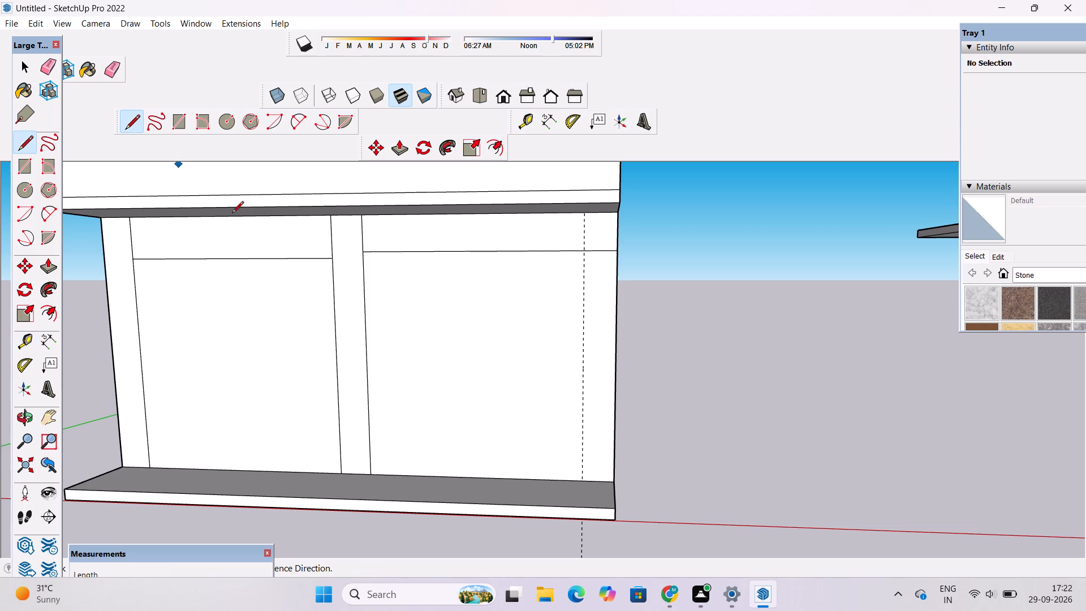
left_click(583, 480)
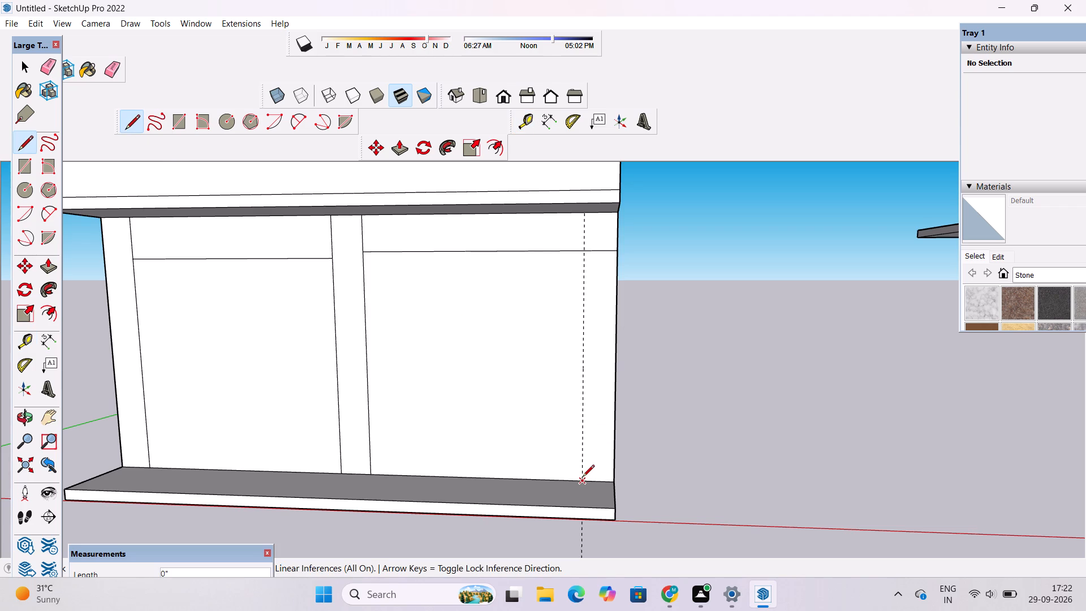
scroll(583, 477, "down", 4)
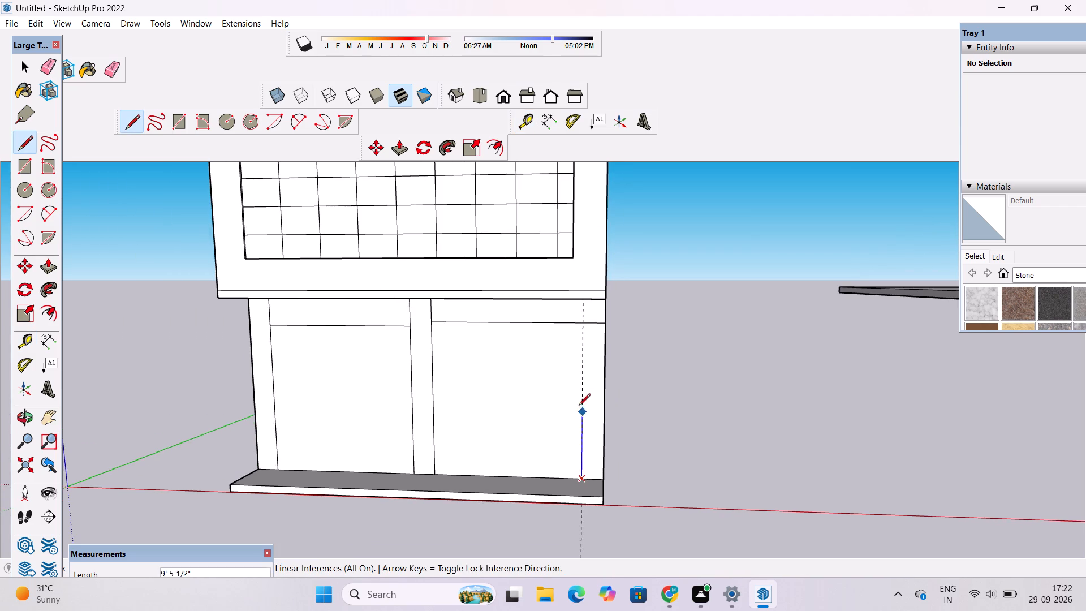
scroll(579, 396, "up", 4)
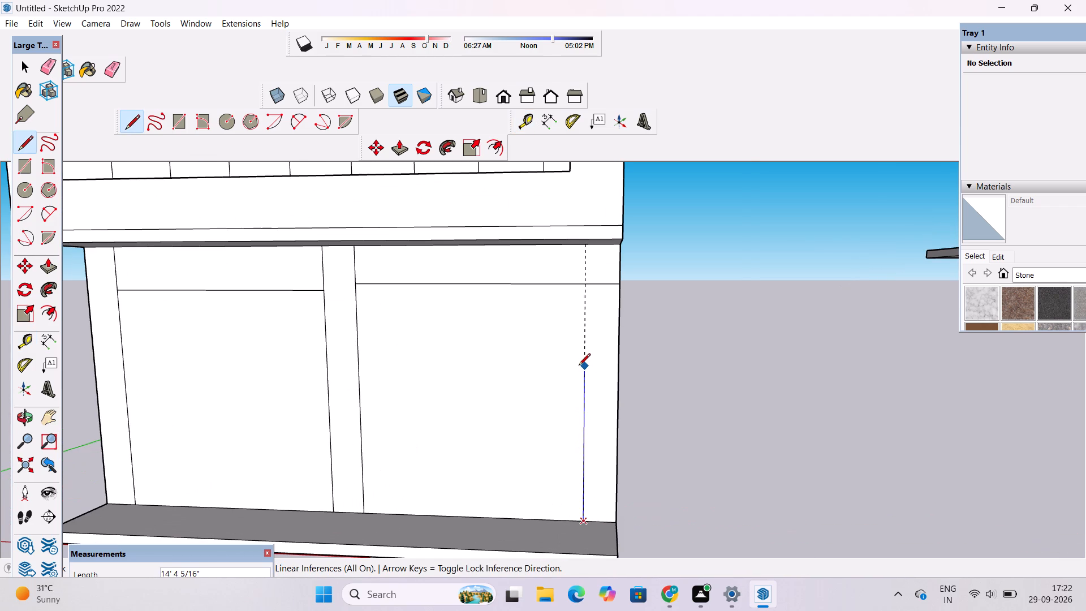
scroll(579, 366, "up", 1)
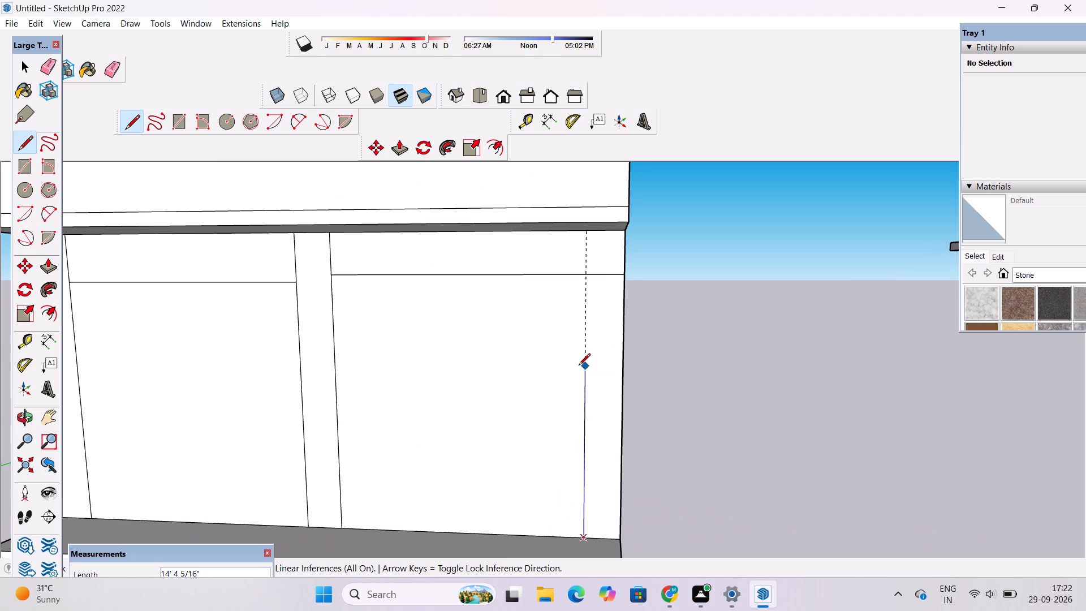
scroll(579, 366, "up", 1)
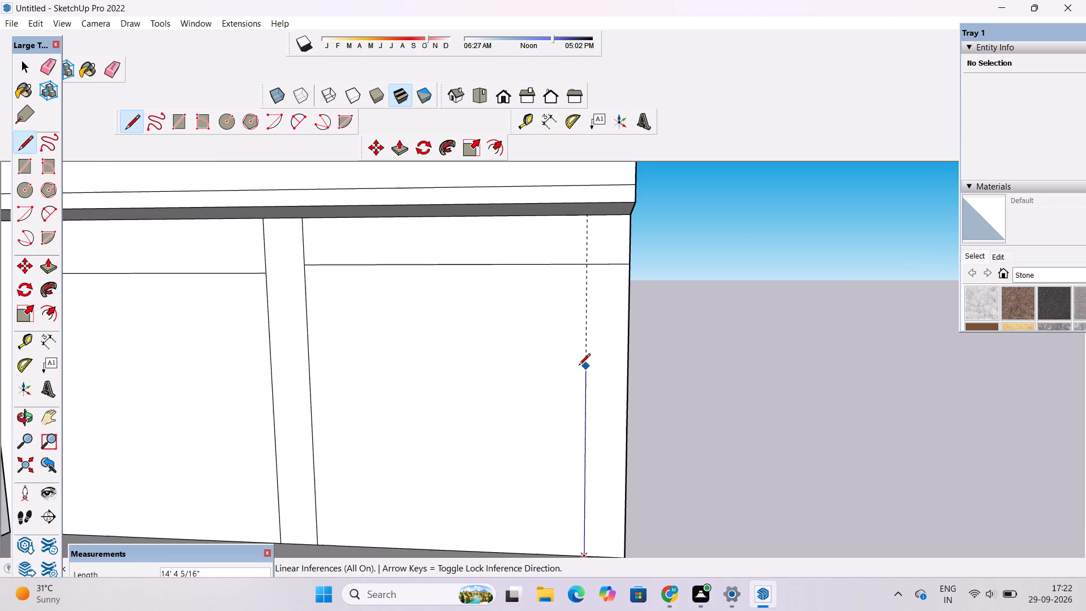
scroll(579, 366, "down", 3)
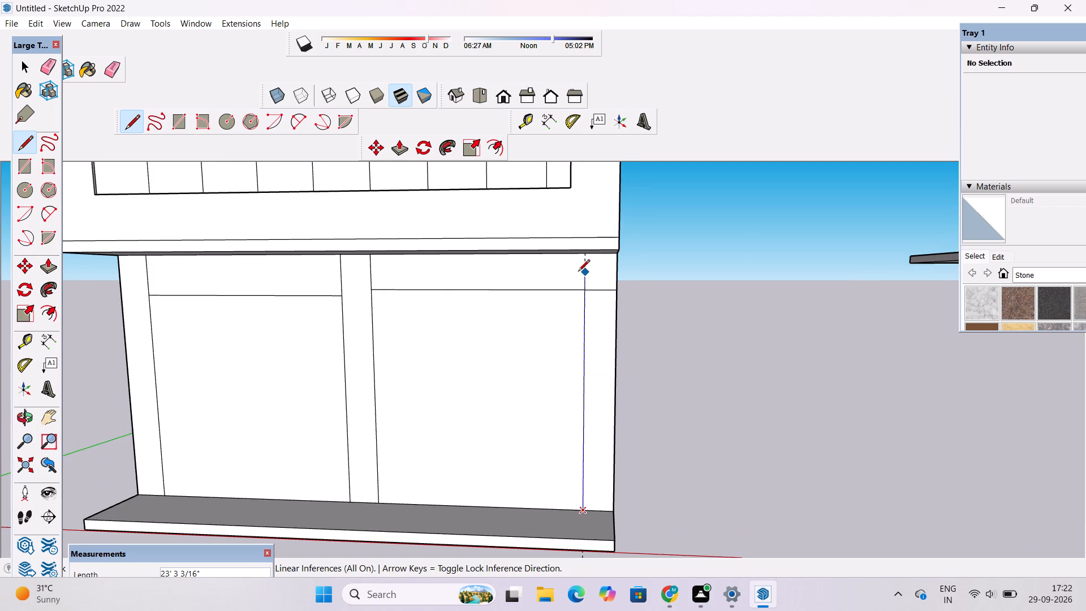
scroll(578, 272, "up", 6)
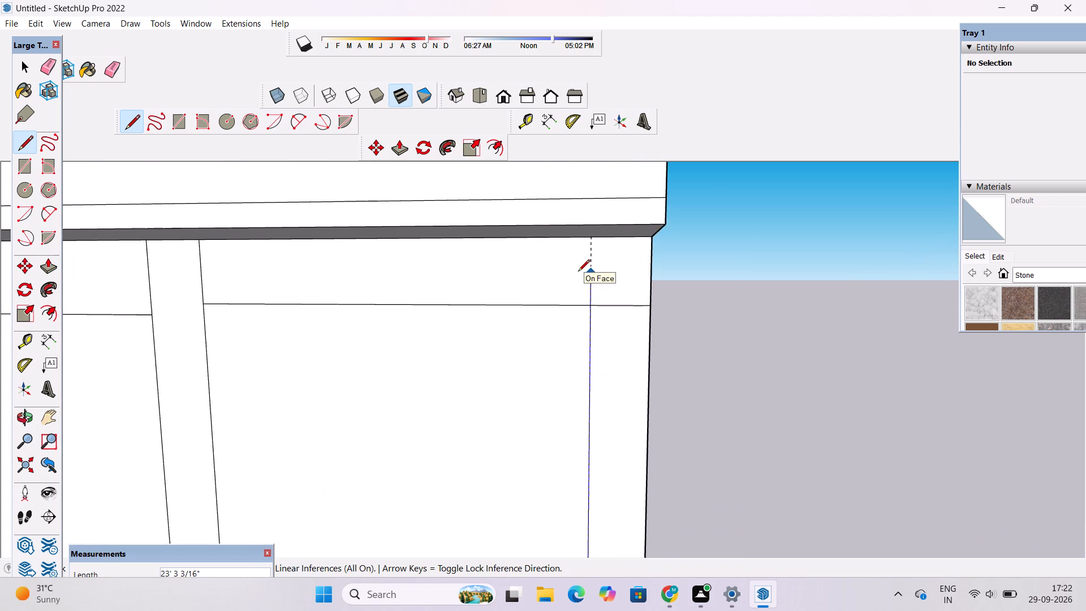
scroll(578, 272, "up", 6)
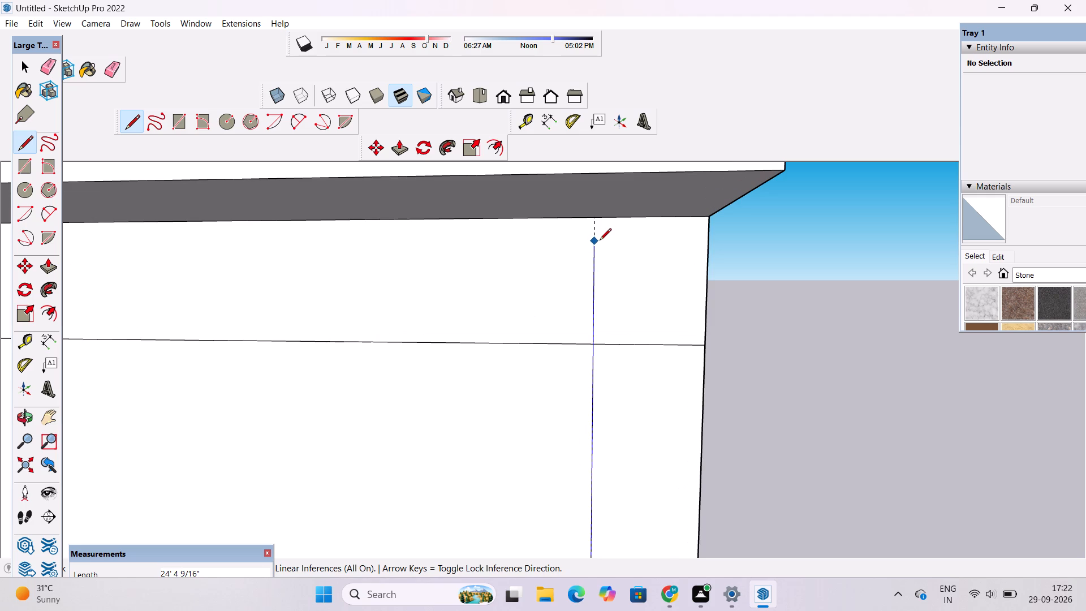
scroll(600, 242, "up", 2)
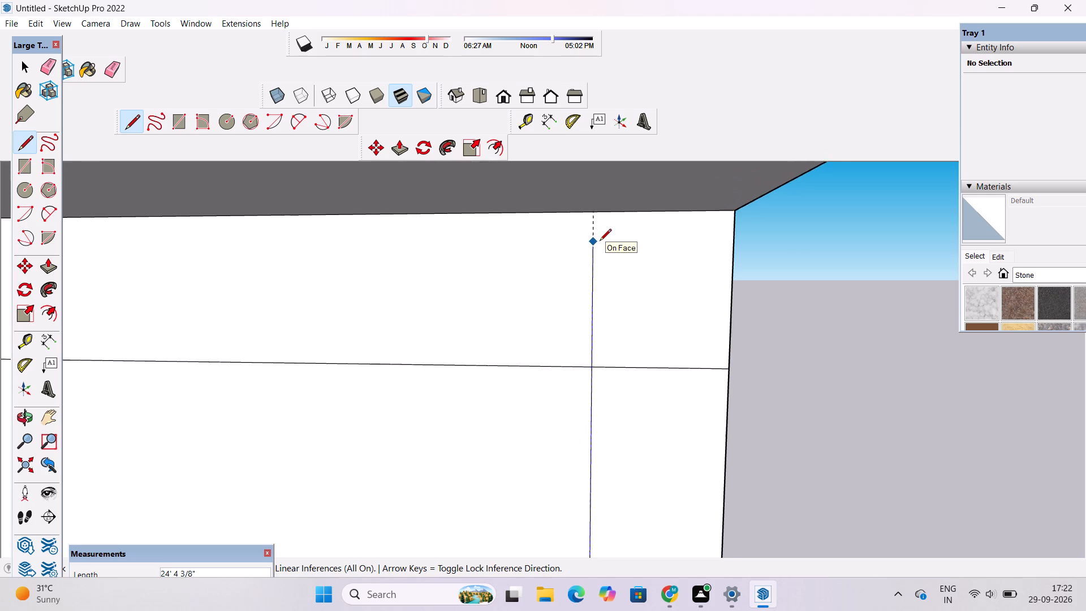
scroll(600, 242, "up", 1)
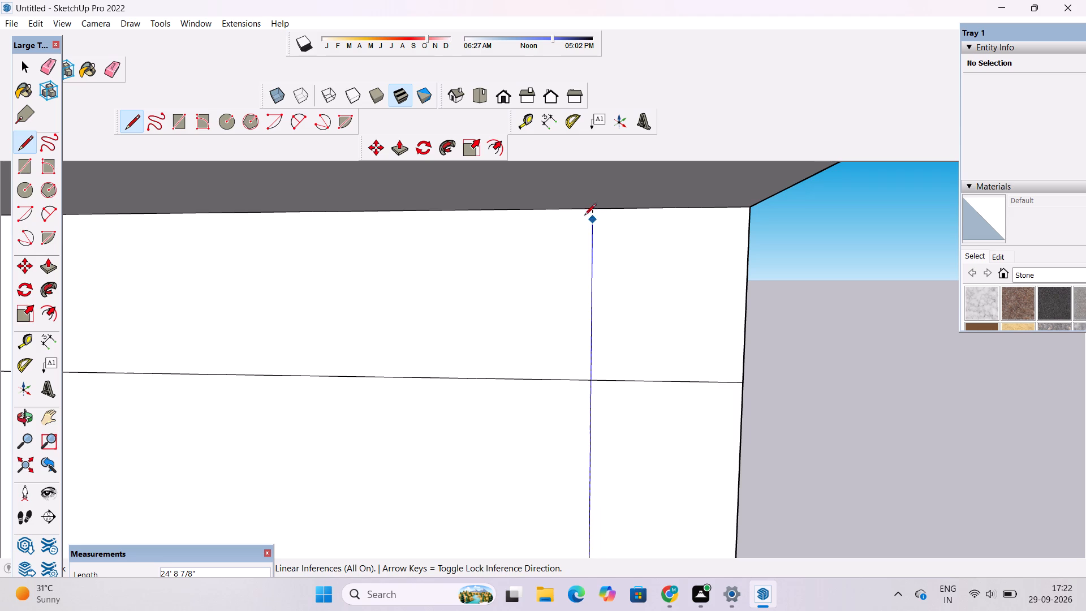
left_click(589, 209)
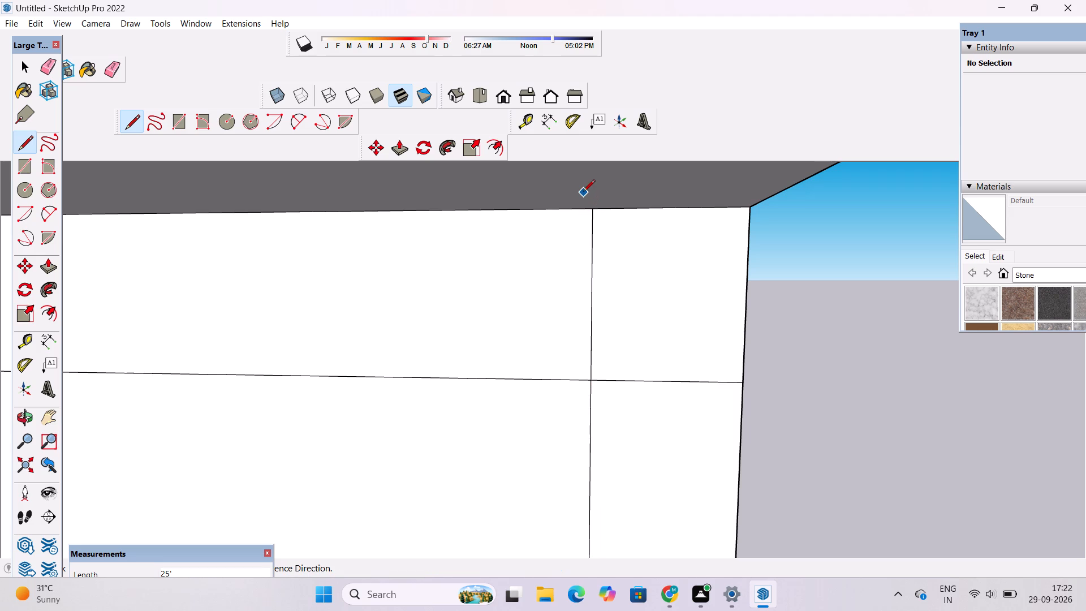
key("space")
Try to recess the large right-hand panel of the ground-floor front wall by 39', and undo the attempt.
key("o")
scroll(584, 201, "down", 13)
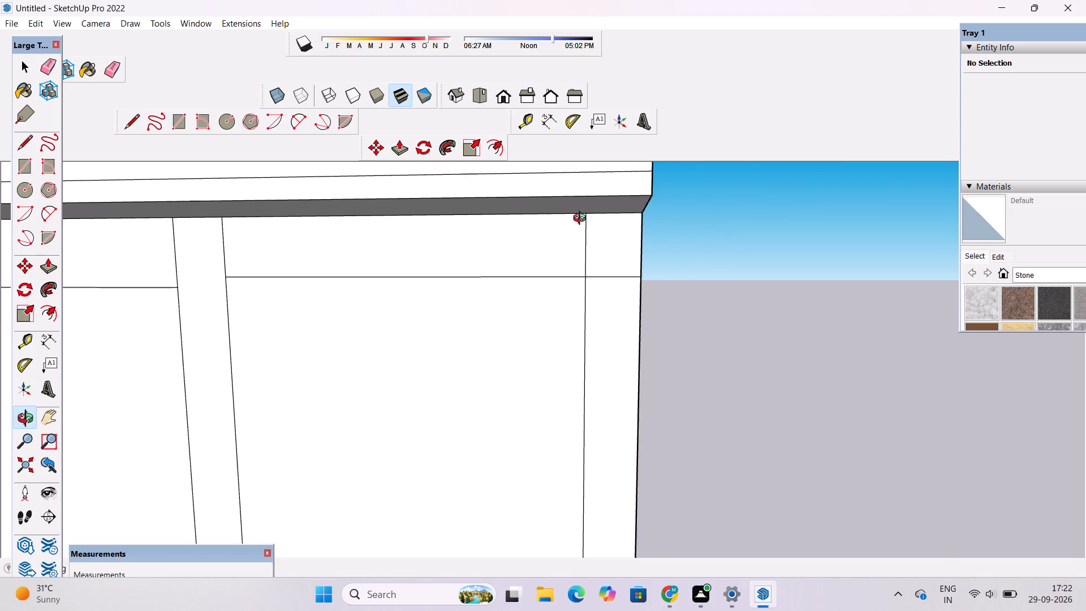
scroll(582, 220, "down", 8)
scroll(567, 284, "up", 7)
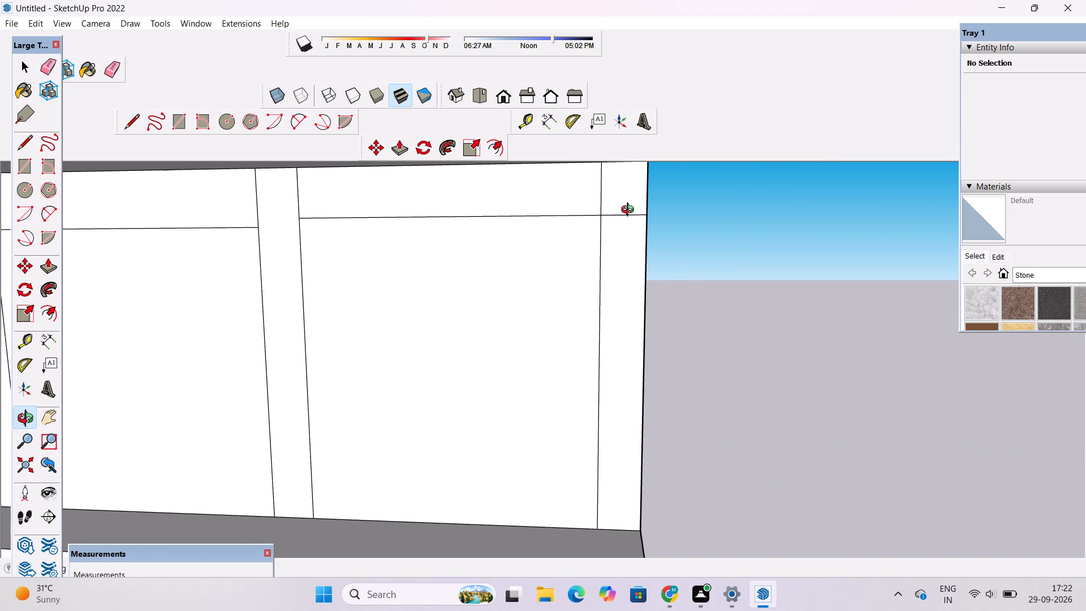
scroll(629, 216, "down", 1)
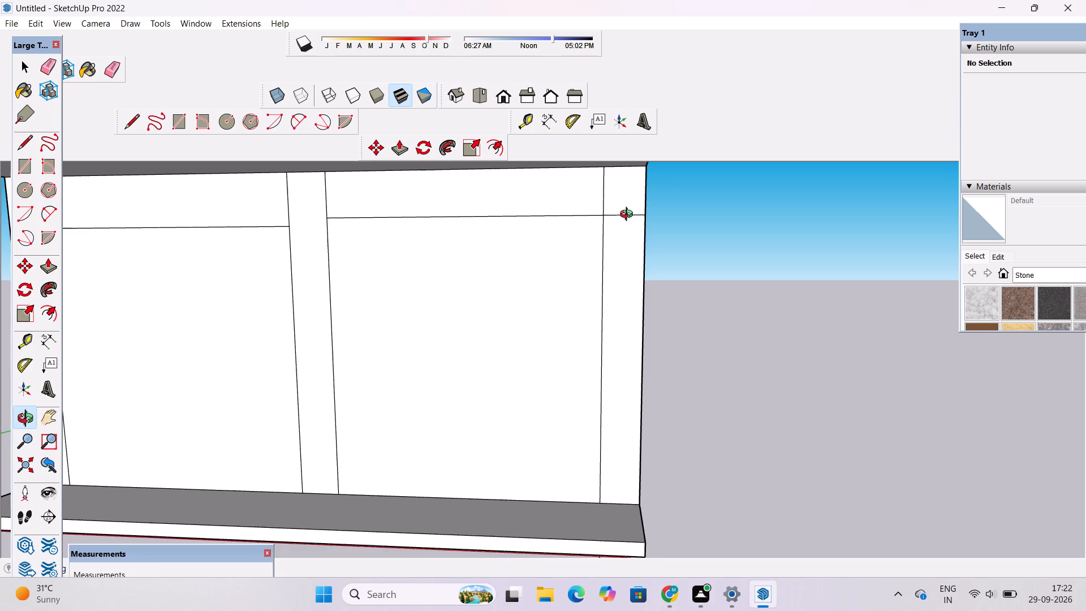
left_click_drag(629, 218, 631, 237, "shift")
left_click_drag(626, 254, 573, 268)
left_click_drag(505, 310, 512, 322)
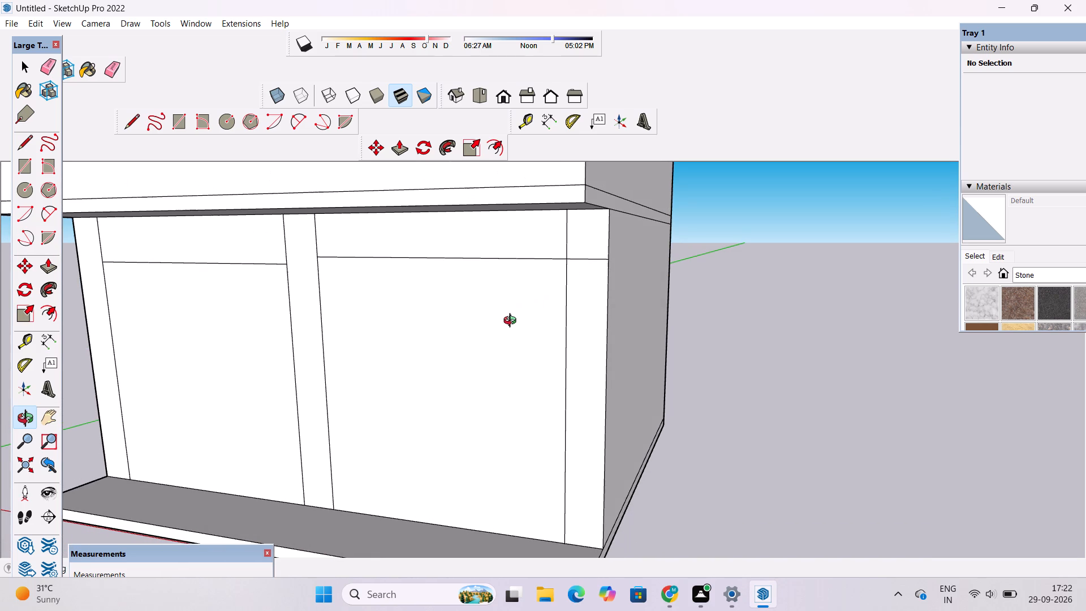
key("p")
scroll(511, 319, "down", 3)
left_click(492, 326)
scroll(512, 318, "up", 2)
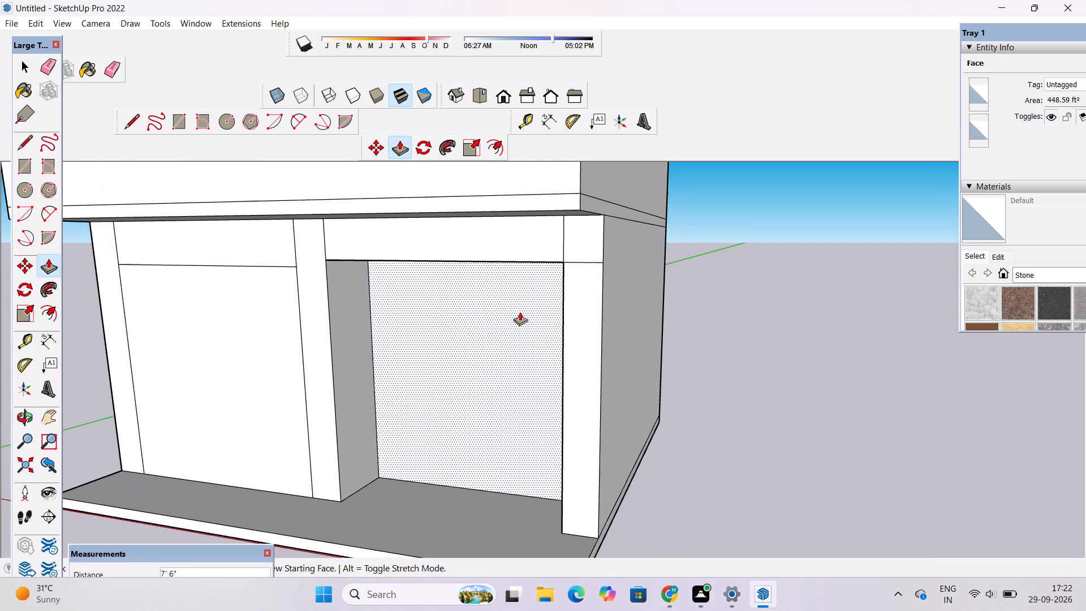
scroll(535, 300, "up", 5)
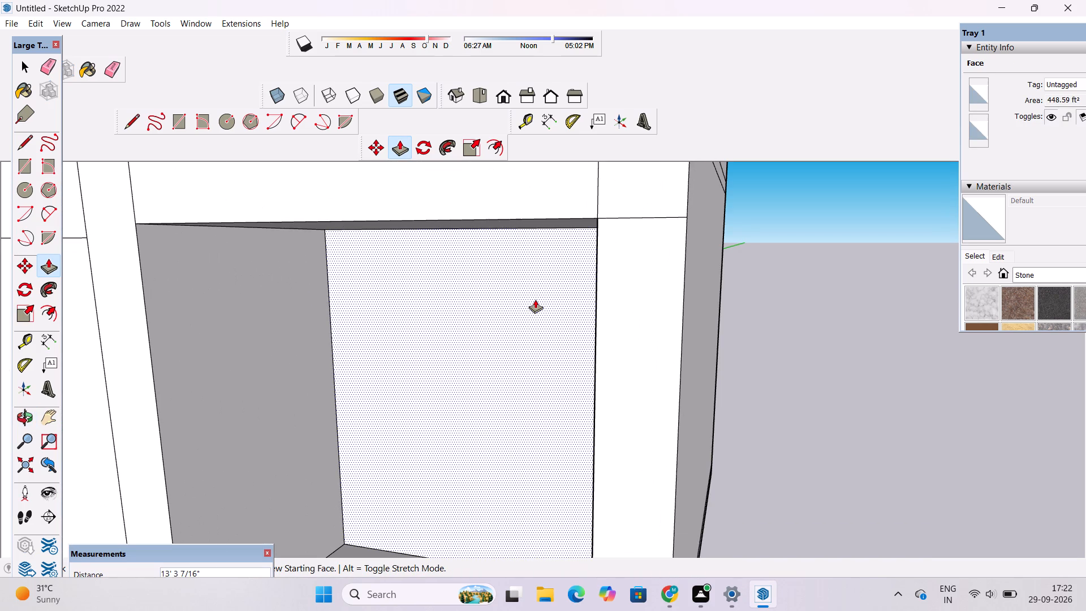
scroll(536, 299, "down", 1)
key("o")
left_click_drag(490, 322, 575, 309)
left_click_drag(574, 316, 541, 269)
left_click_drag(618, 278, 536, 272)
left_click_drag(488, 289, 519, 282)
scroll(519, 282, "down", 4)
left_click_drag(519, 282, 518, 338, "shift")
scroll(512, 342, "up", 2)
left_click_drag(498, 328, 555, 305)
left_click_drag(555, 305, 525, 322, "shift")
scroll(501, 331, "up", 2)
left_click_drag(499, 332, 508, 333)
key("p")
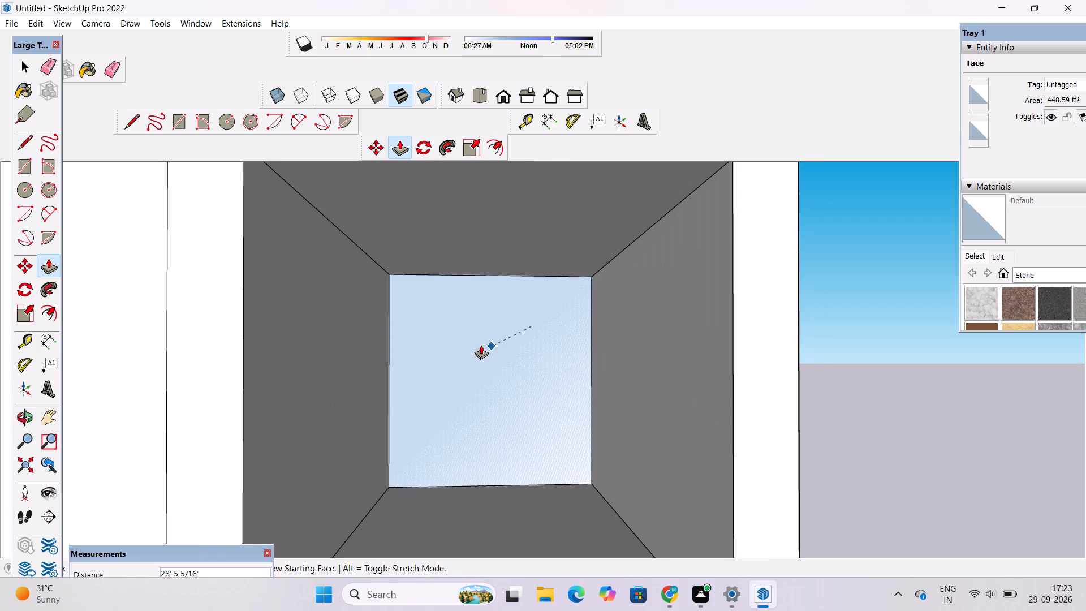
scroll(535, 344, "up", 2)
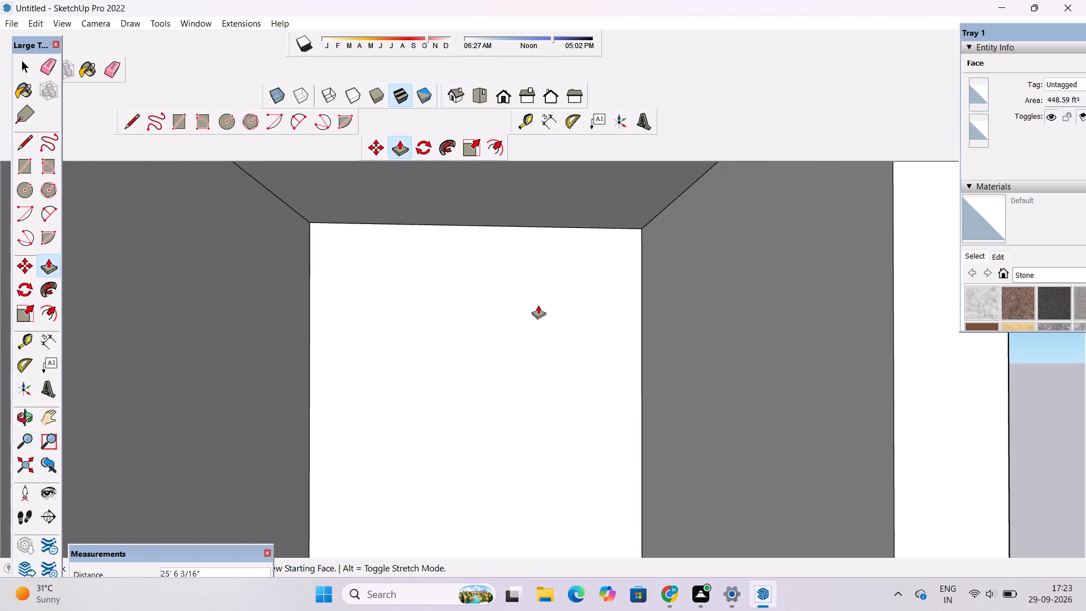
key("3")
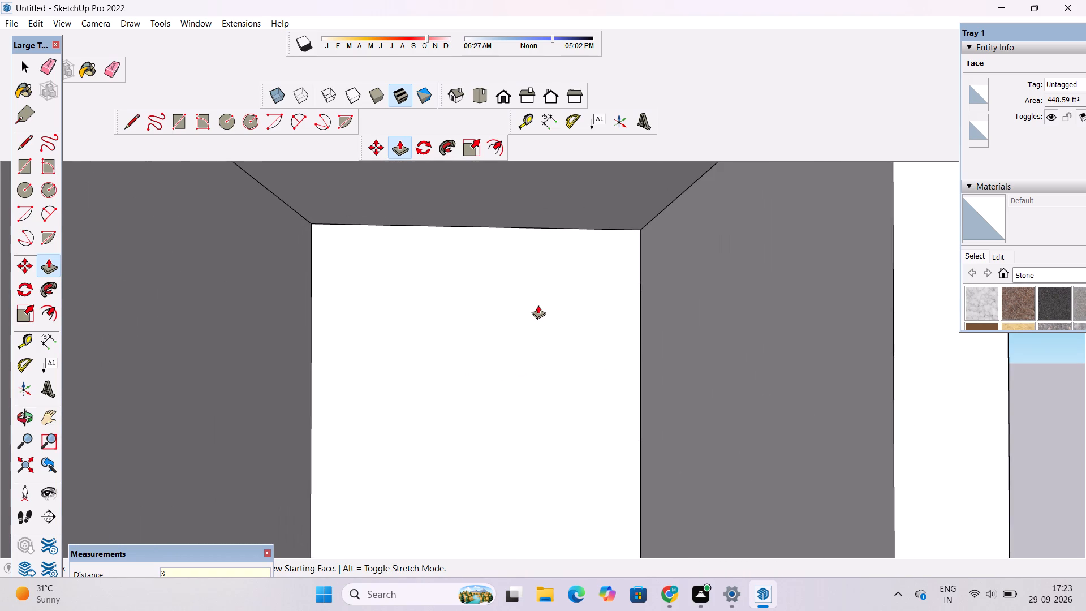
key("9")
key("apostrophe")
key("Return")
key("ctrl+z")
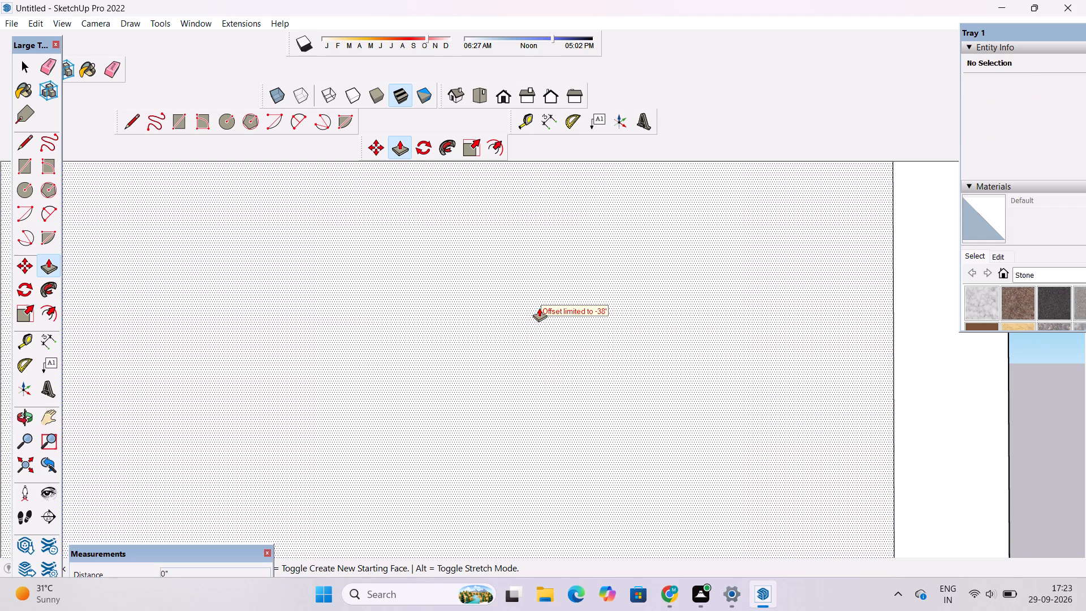
Recess the large right-hand panel of the ground-floor front wall 37' into the building with Push/Pull.
scroll(548, 359, "down", 9)
left_click(546, 360)
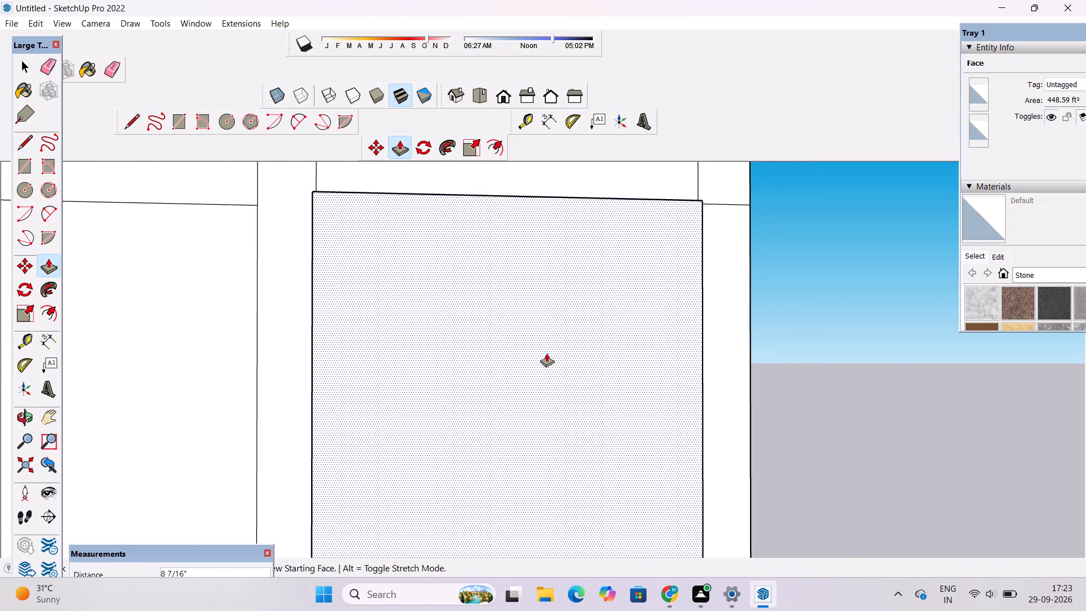
scroll(546, 348, "up", 3)
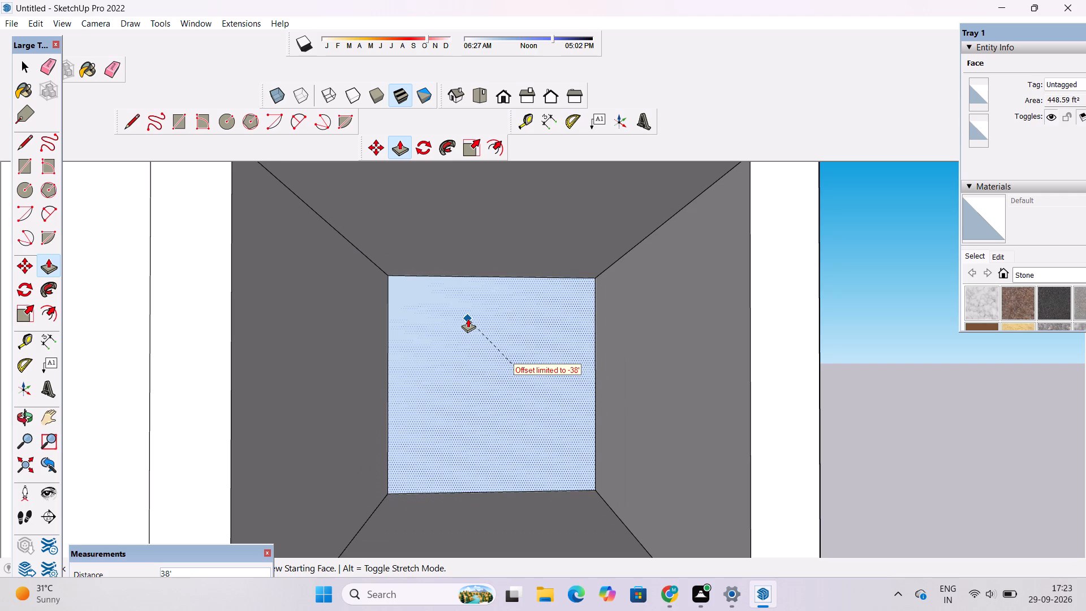
type("37")
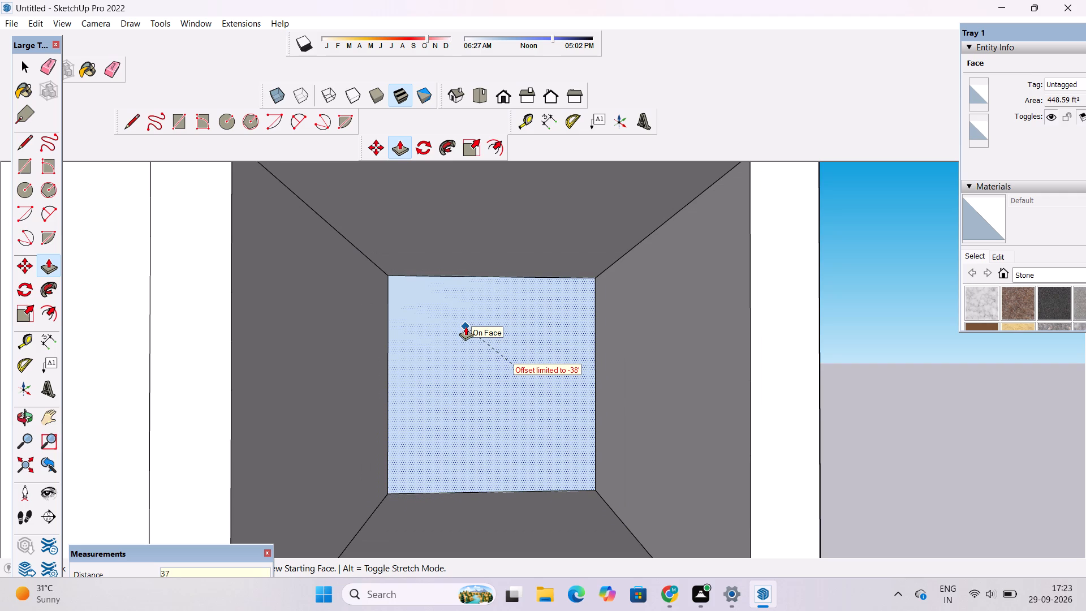
key("apostrophe")
key("Return")
Examine the recessed right-hand opening from the side and front of the building.
scroll(469, 339, "down", 5)
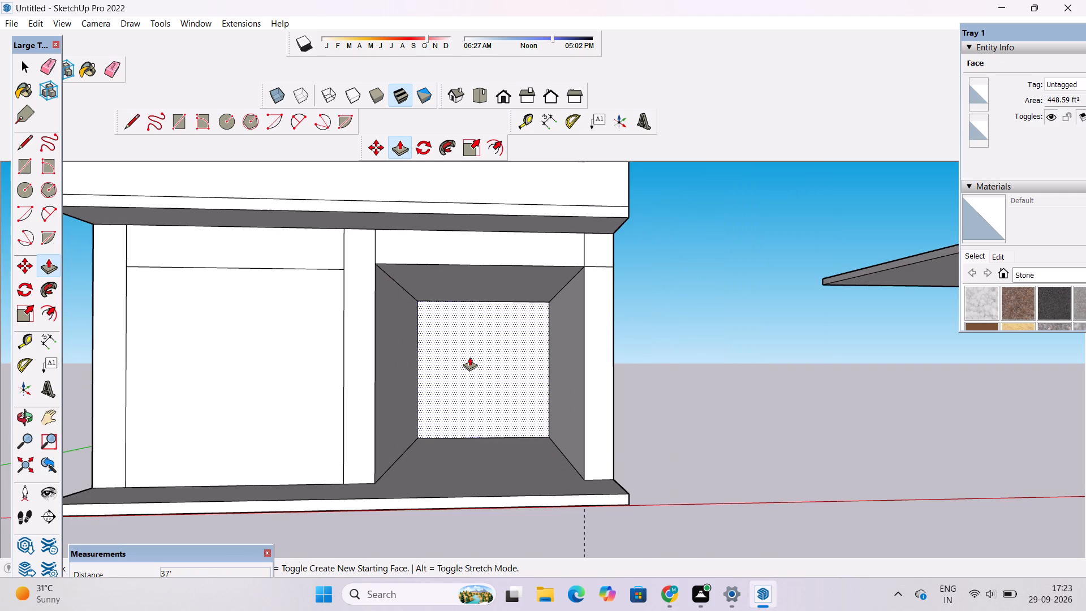
key("o")
scroll(464, 372, "down", 5)
left_click_drag(666, 343, 333, 415)
scroll(700, 323, "up", 4)
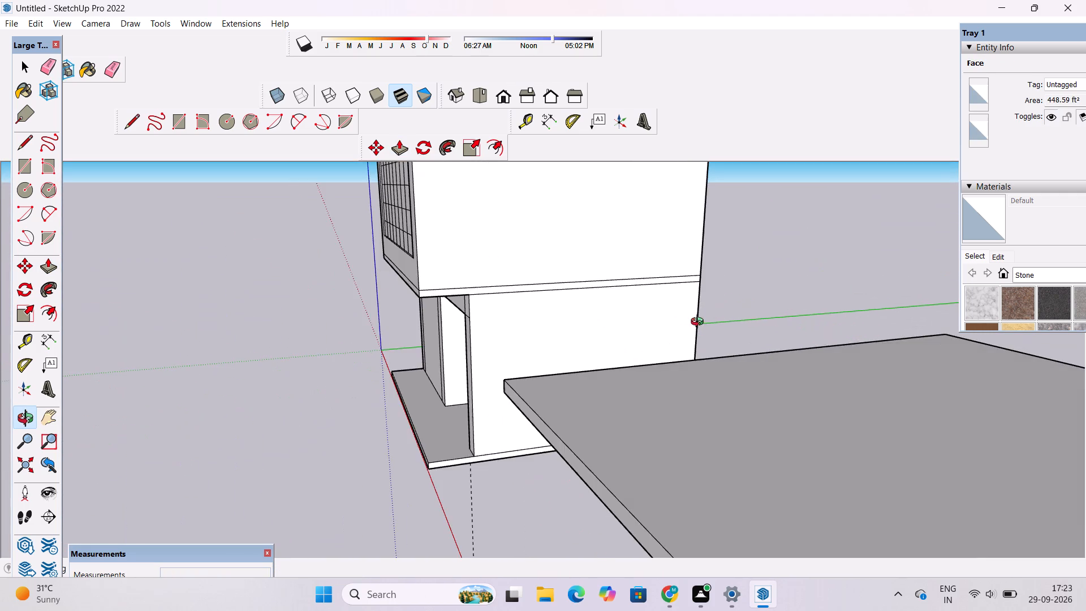
left_click_drag(891, 312, 895, 266)
scroll(529, 353, "down", 2)
scroll(432, 336, "up", 2)
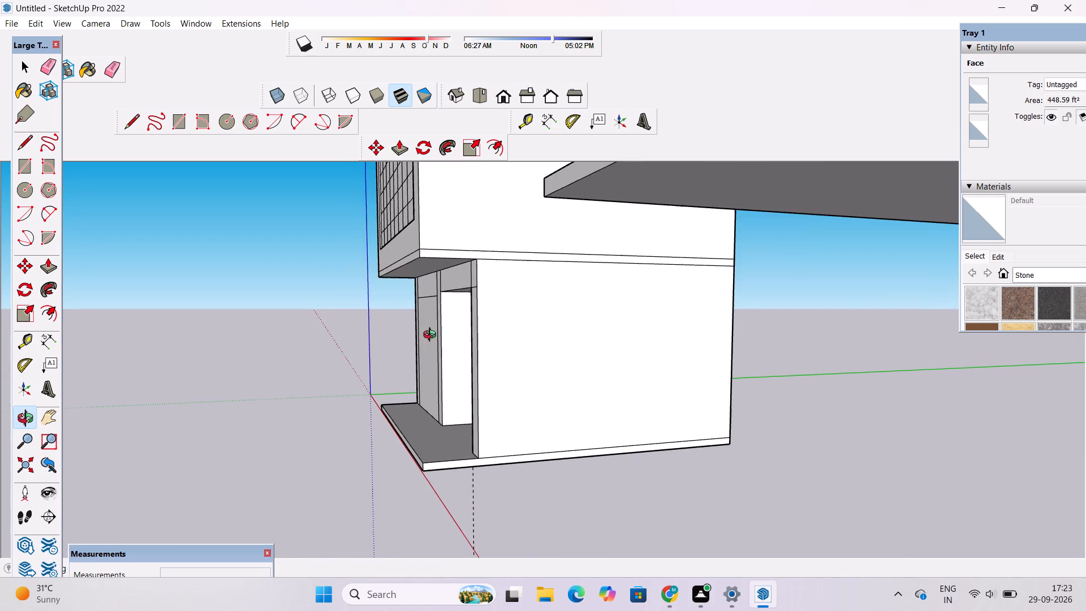
left_click_drag(425, 331, 522, 316)
scroll(522, 317, "up", 2)
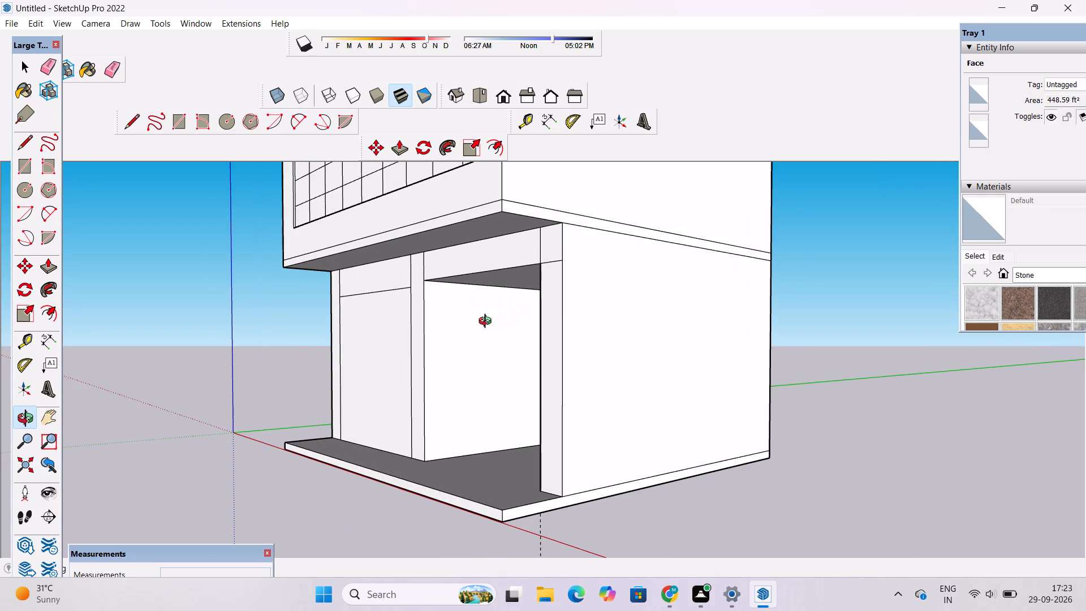
scroll(488, 322, "up", 1)
left_click_drag(438, 332, 590, 277)
scroll(528, 328, "down", 3)
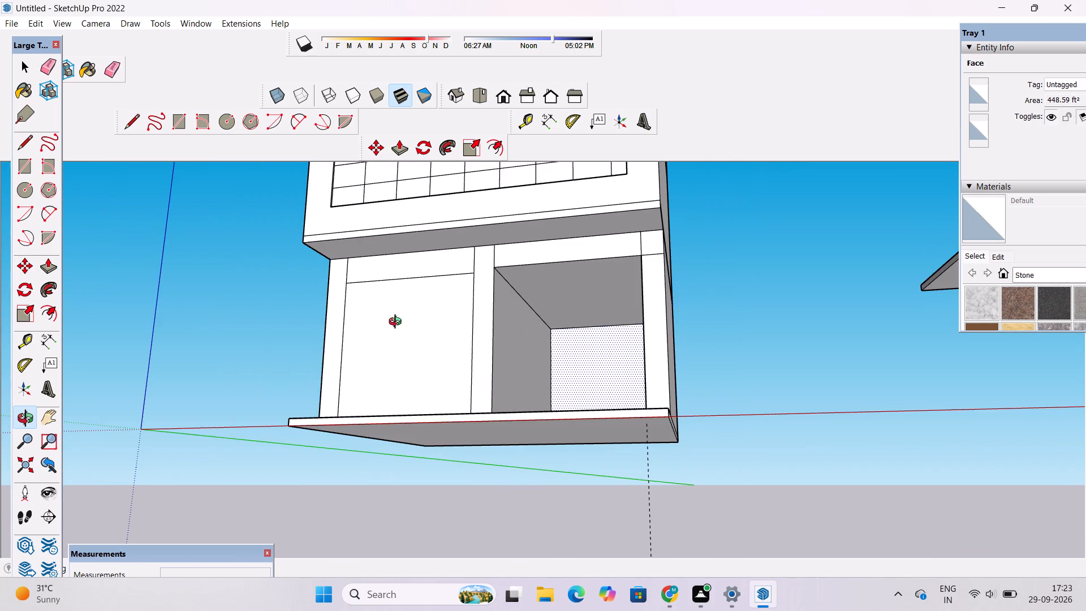
Erase the vertical line segment between the middle strip and the band above the right-hand opening.
left_click_drag(392, 313, 446, 382)
scroll(442, 373, "up", 4)
left_click_drag(448, 373, 370, 391, "shift")
scroll(535, 282, "up", 3)
left_click_drag(402, 292, 458, 296)
left_click_drag(454, 294, 401, 334, "shift")
left_click_drag(399, 339, 375, 333)
key("e")
scroll(263, 276, "up", 4)
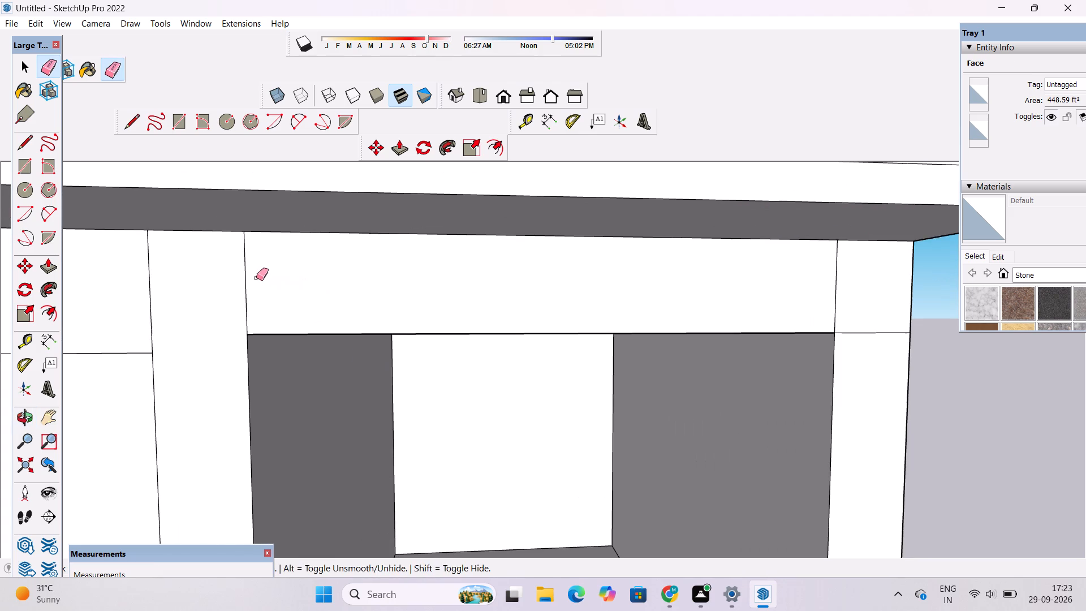
left_click_drag(252, 280, 230, 292)
left_click_drag(318, 269, 231, 311)
left_click_drag(235, 302, 243, 302)
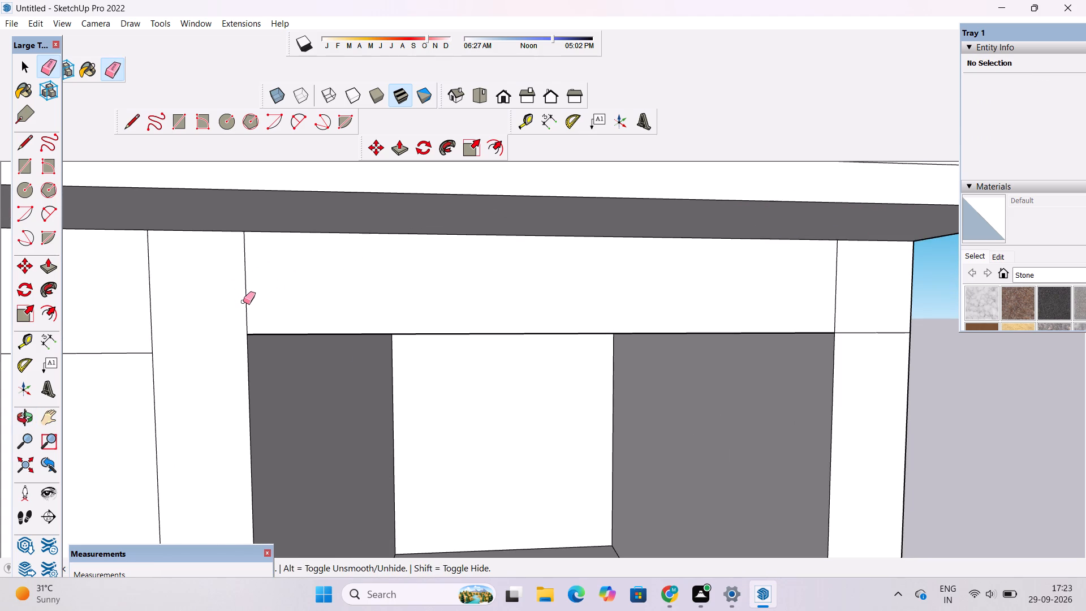
left_click(243, 302)
scroll(250, 270, "up", 3)
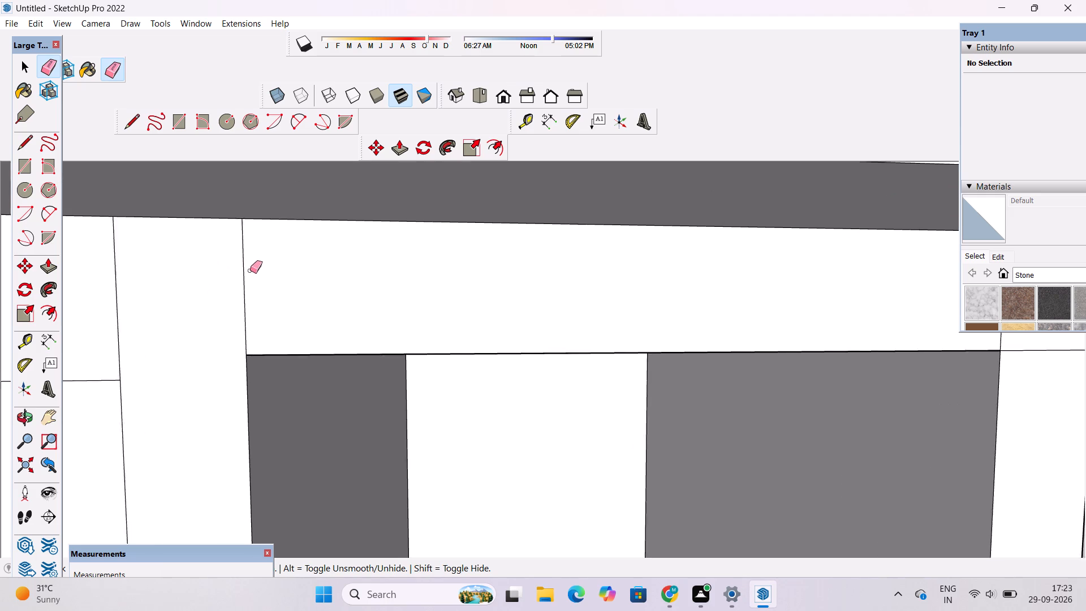
scroll(250, 270, "up", 1)
left_click_drag(253, 266, 236, 288)
scroll(202, 227, "down", 5)
scroll(212, 275, "down", 3)
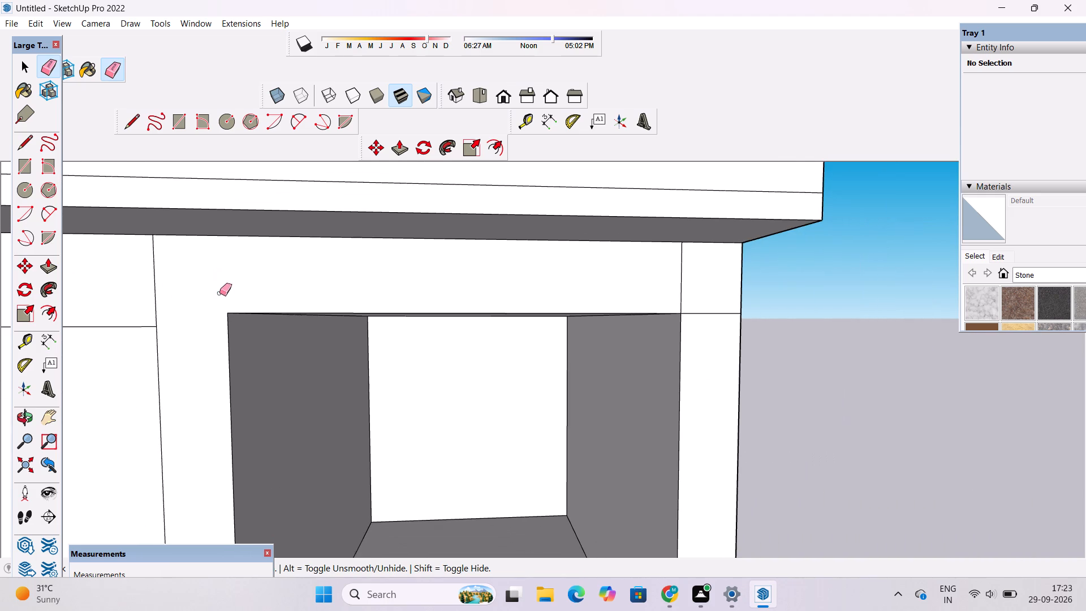
Erase the vertical line and guide above the opening's right-hand edge and the short horizontal line across the end strip.
scroll(609, 291, "up", 3)
scroll(631, 278, "down", 4)
scroll(667, 267, "up", 1)
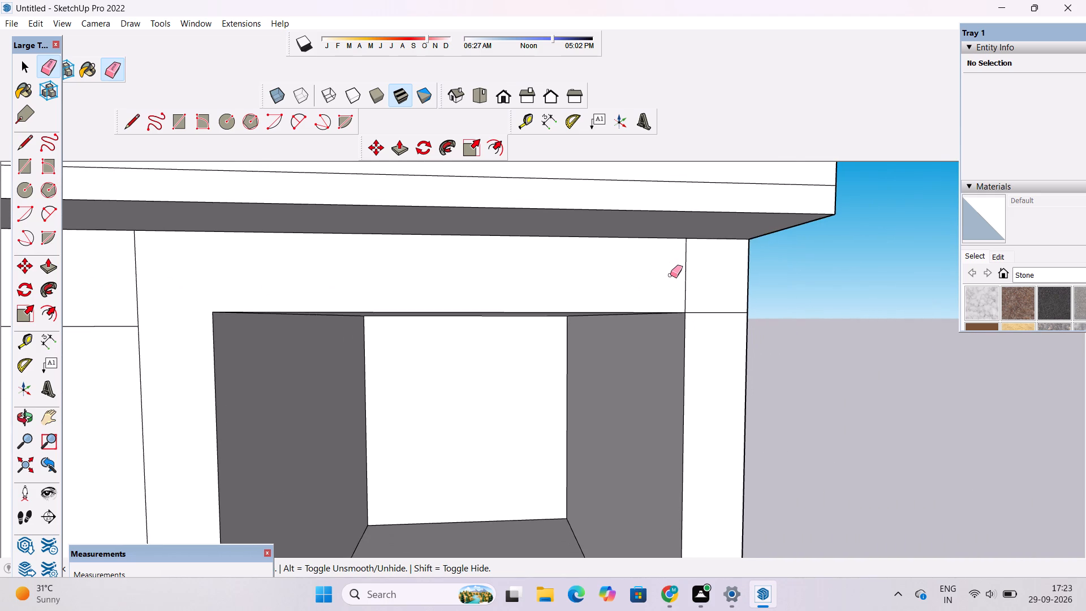
scroll(670, 275, "down", 2)
scroll(685, 299, "up", 2)
left_click_drag(679, 267, 694, 283)
left_click_drag(704, 290, 715, 321)
scroll(544, 250, "down", 14)
scroll(535, 351, "up", 2)
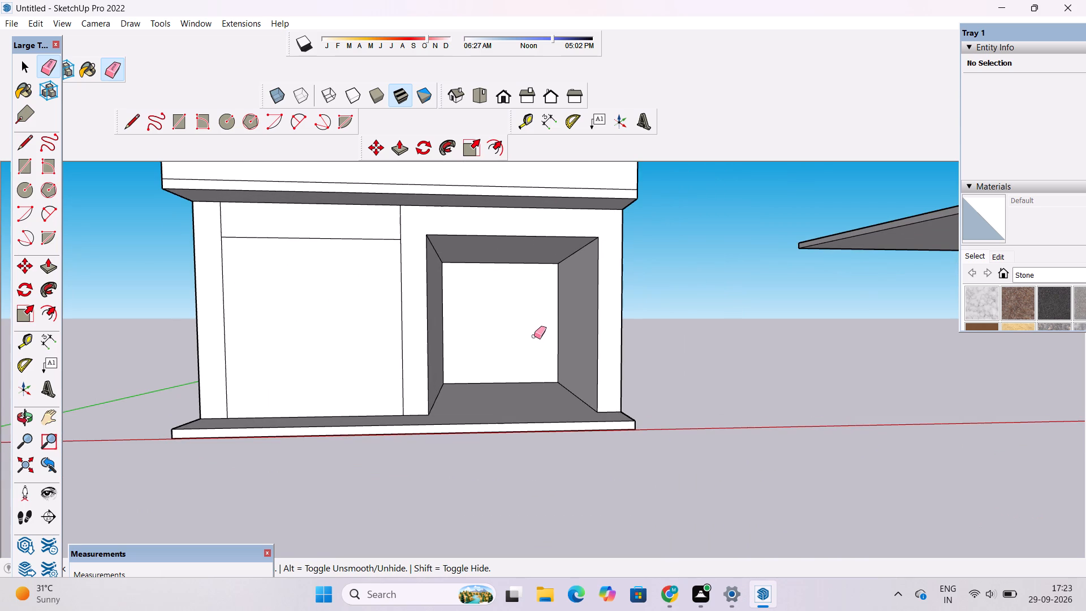
Examine the ground-floor front wall around the right-hand opening and the large left-hand panel with its upper band.
key("space")
key("o")
scroll(533, 336, "down", 3)
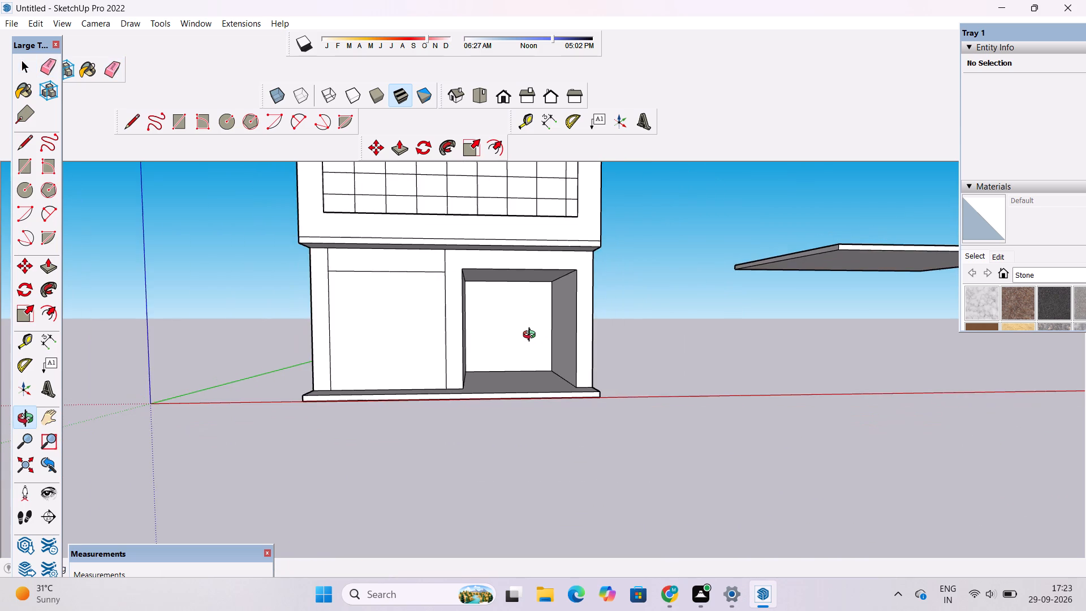
left_click_drag(532, 336, 527, 372)
scroll(524, 370, "up", 4)
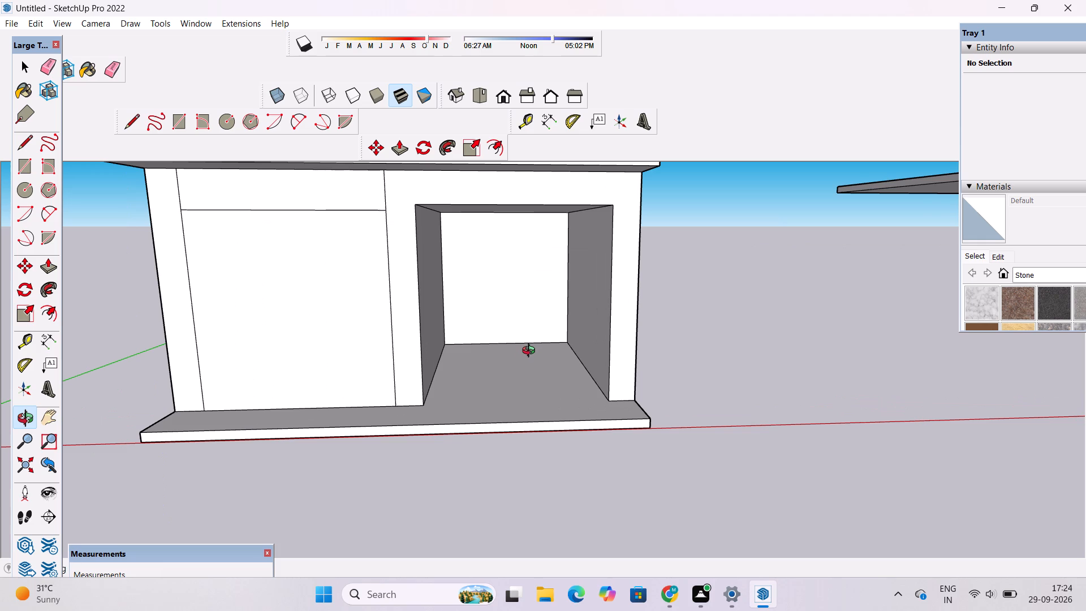
scroll(530, 345, "down", 3)
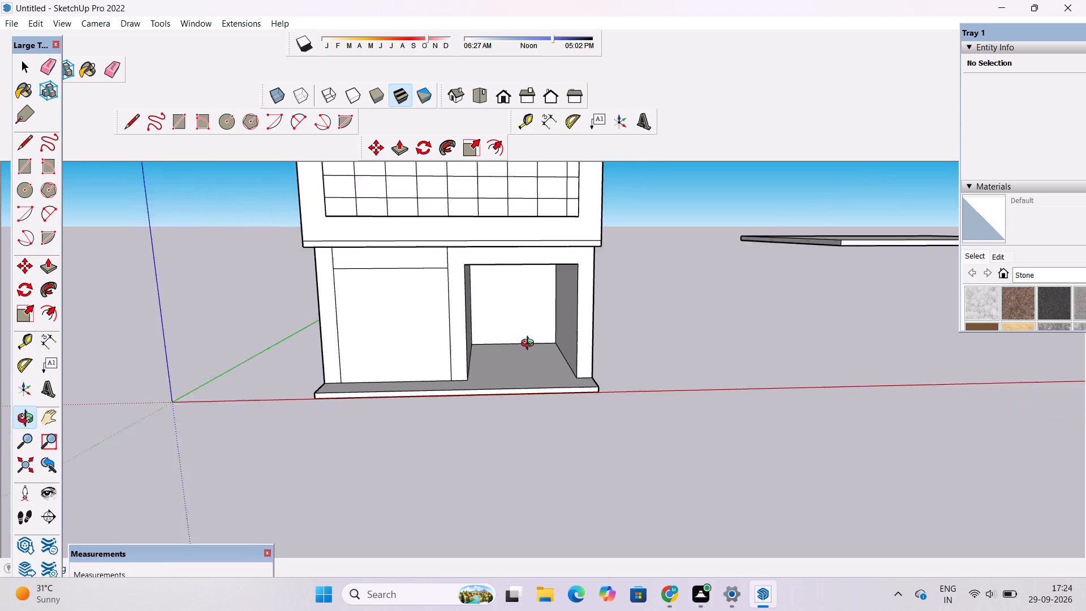
scroll(530, 345, "down", 2)
left_click_drag(528, 354, 494, 355)
left_click_drag(480, 355, 514, 334, "shift")
scroll(441, 260, "up", 8)
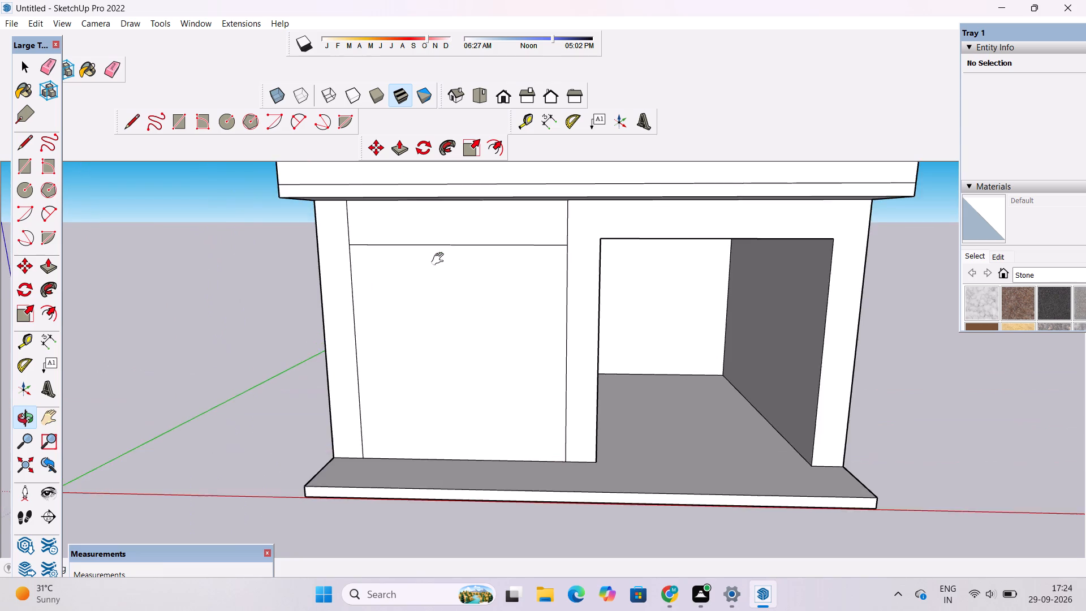
left_click_drag(438, 259, 434, 274, "shift")
scroll(437, 286, "up", 4)
left_click_drag(446, 298, 455, 260)
left_click_drag(453, 263, 432, 289, "shift")
scroll(428, 290, "up", 1)
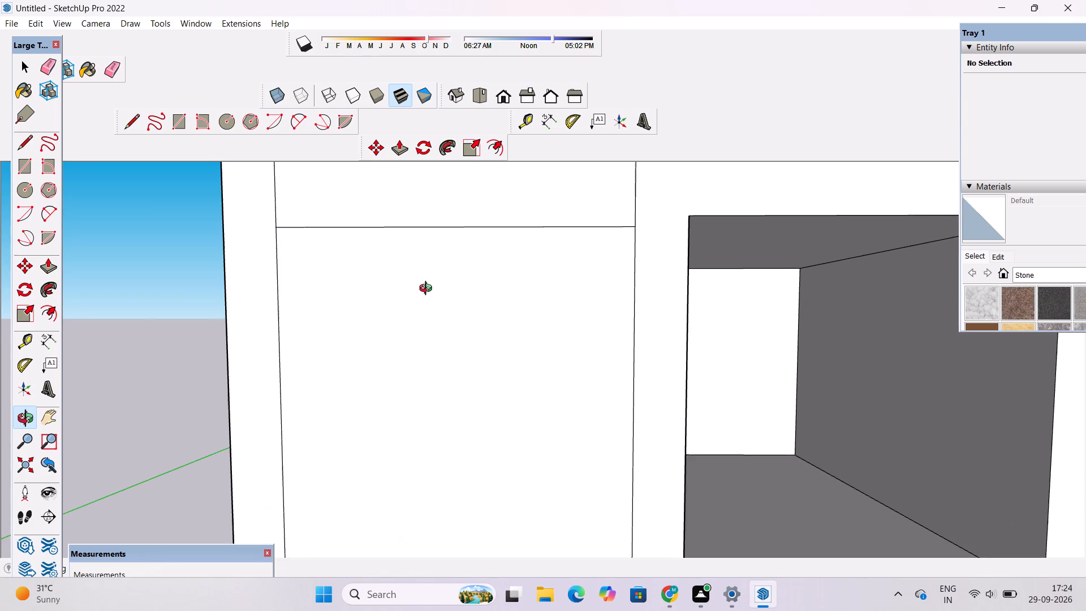
left_click_drag(428, 290, 455, 282)
scroll(455, 282, "up", 2)
left_click(455, 282, "shift")
left_click(456, 287)
left_click_drag(456, 286, 455, 275, "shift")
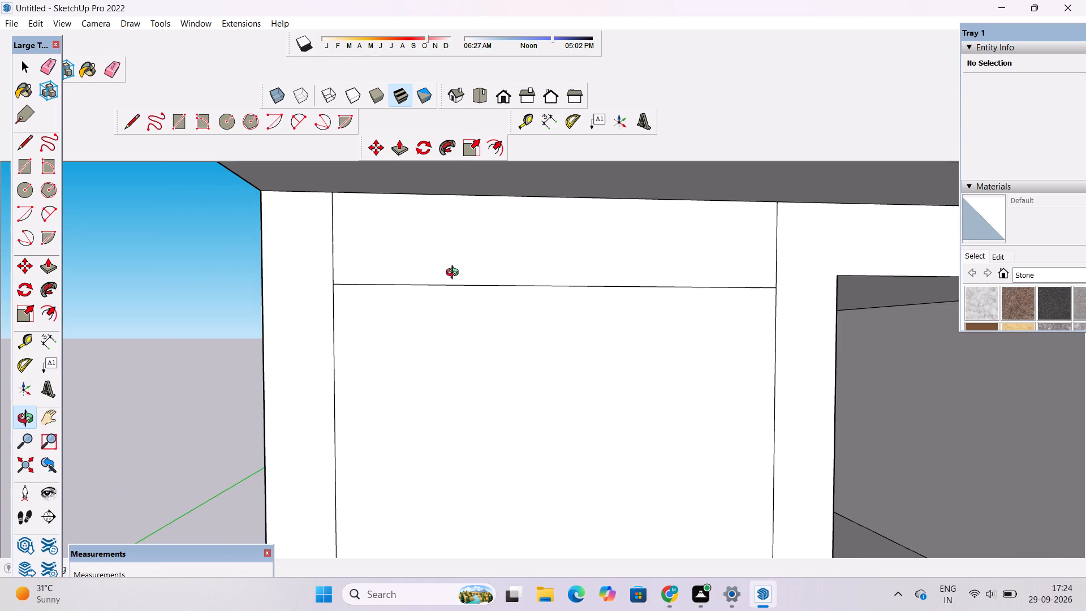
scroll(442, 235, "up", 2)
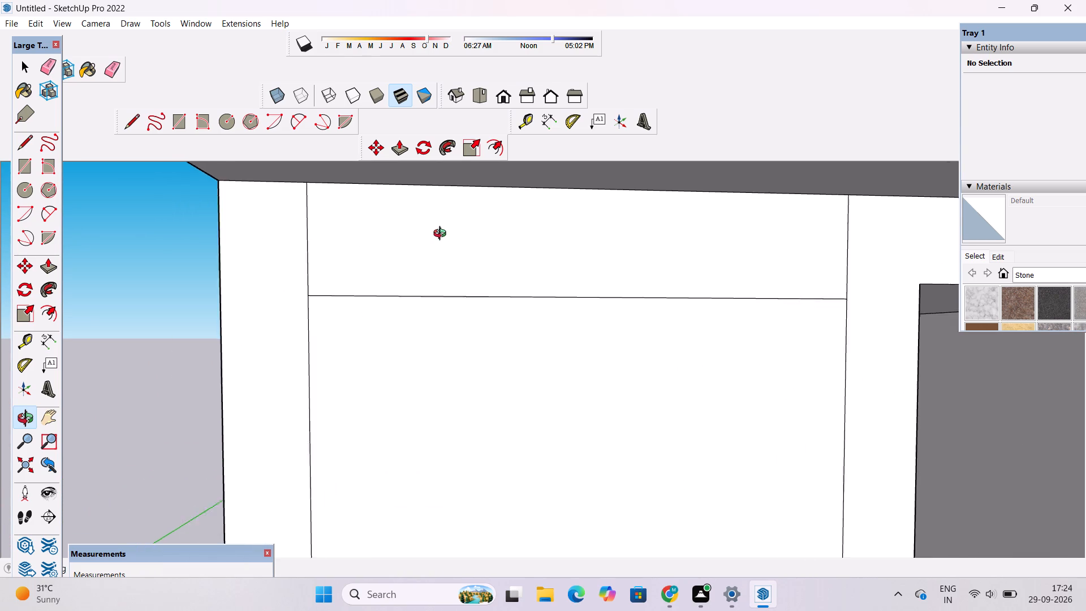
scroll(442, 235, "up", 4)
scroll(437, 233, "down", 9)
left_click_drag(459, 291, 460, 276, "shift")
left_click_drag(445, 312, 449, 330)
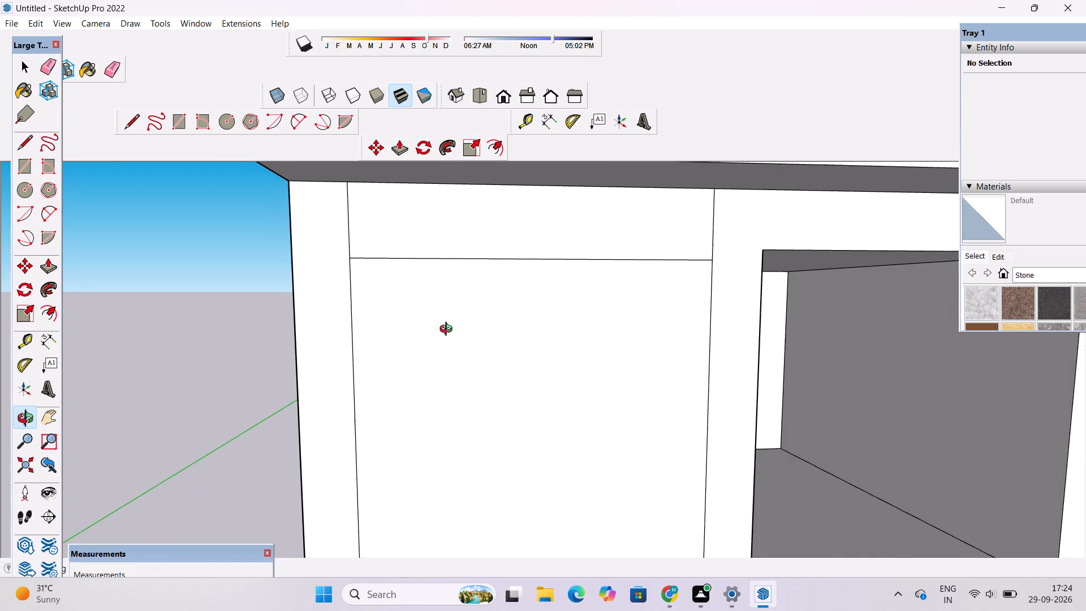
Push the large left-hand ground-floor panel inward by 3" using Push/Pull.
scroll(447, 325, "down", 4)
key("p")
scroll(441, 321, "down", 4)
left_click(476, 368)
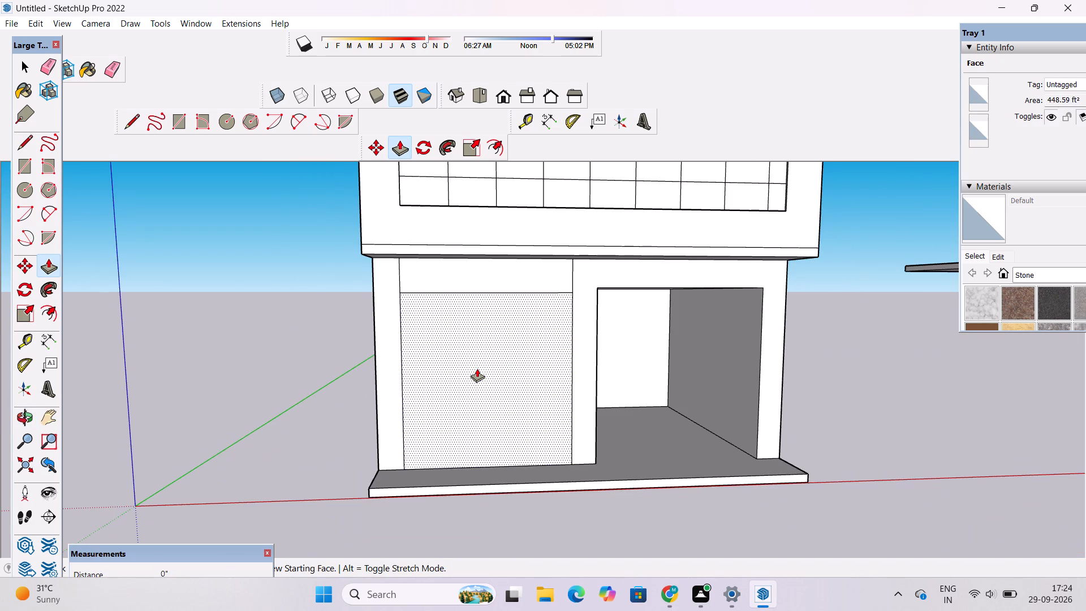
scroll(477, 368, "up", 1)
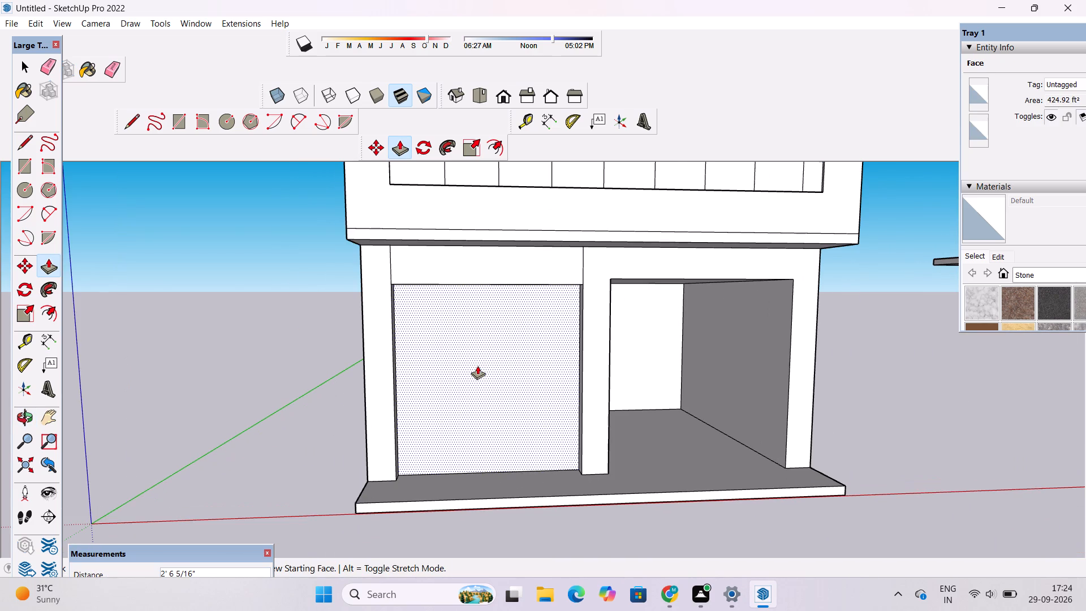
key("3")
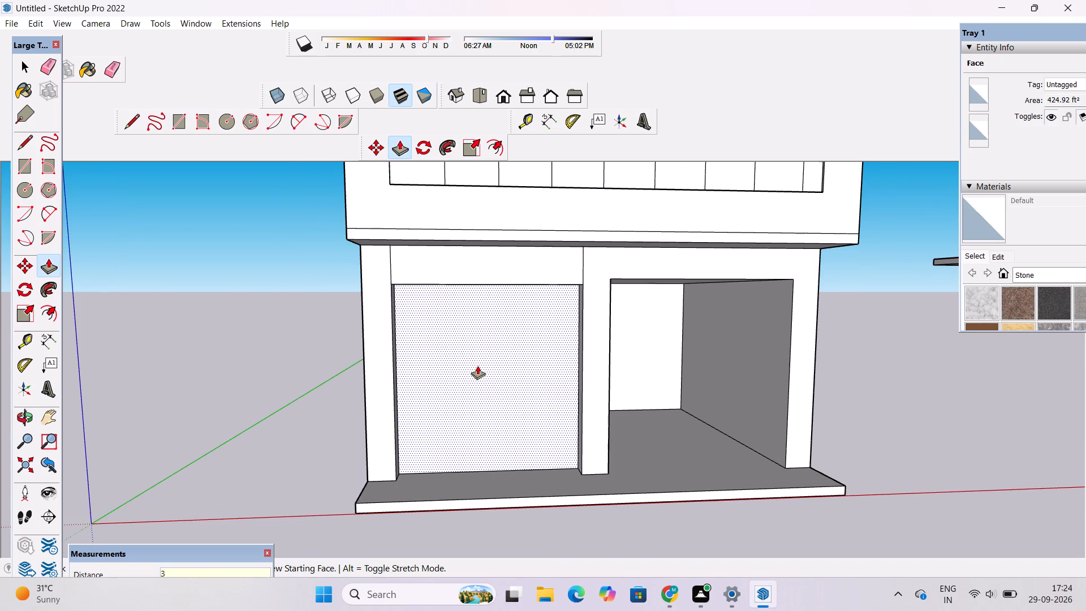
key("shift+quotedbl")
key("Return")
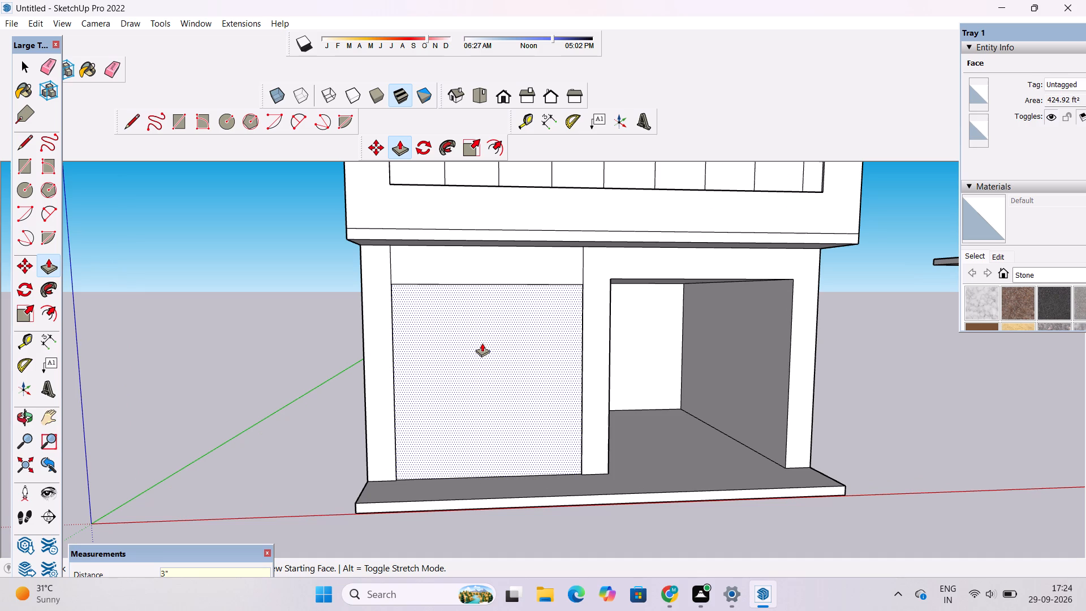
scroll(497, 371, "down", 2)
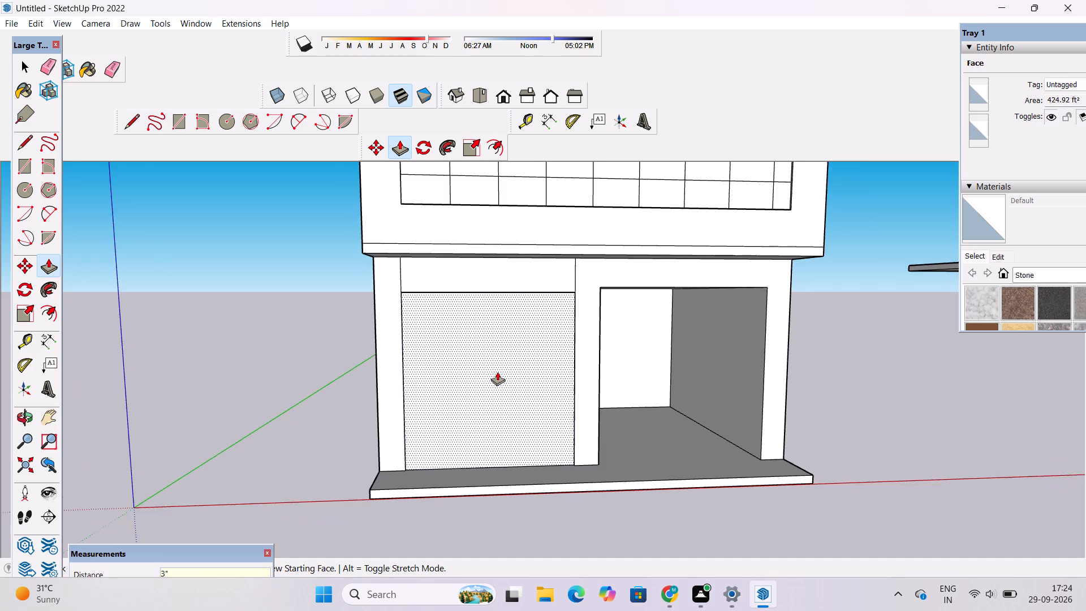
scroll(497, 372, "down", 1)
scroll(524, 350, "up", 4)
key("space")
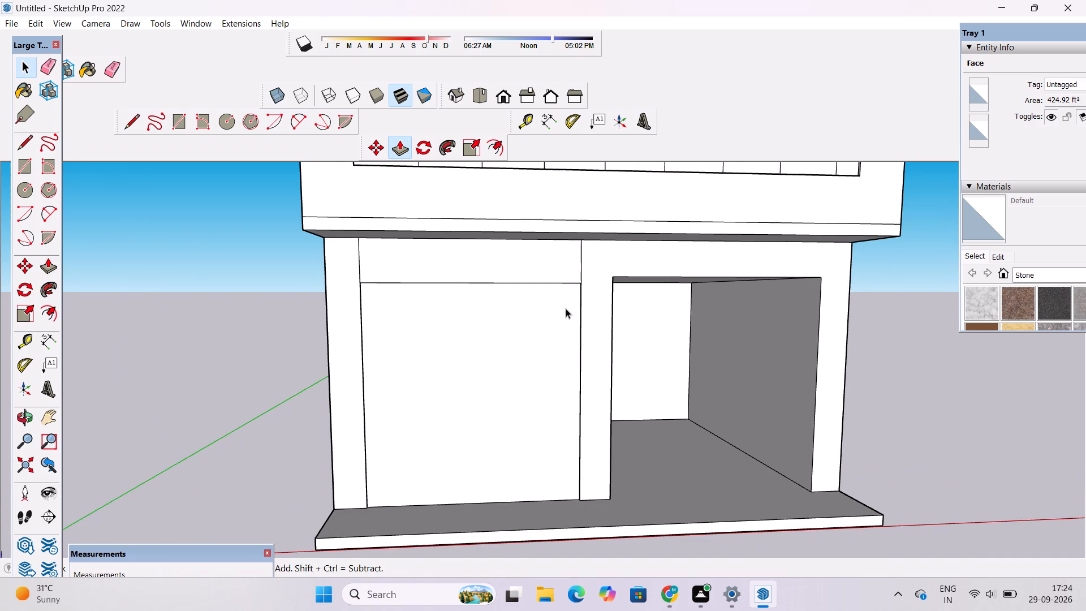
Erase the two vertical lines at either end of the band above the recessed left-hand panel.
key("o")
scroll(552, 333, "up", 9)
left_click_drag(498, 347, 623, 299)
scroll(624, 296, "down", 3)
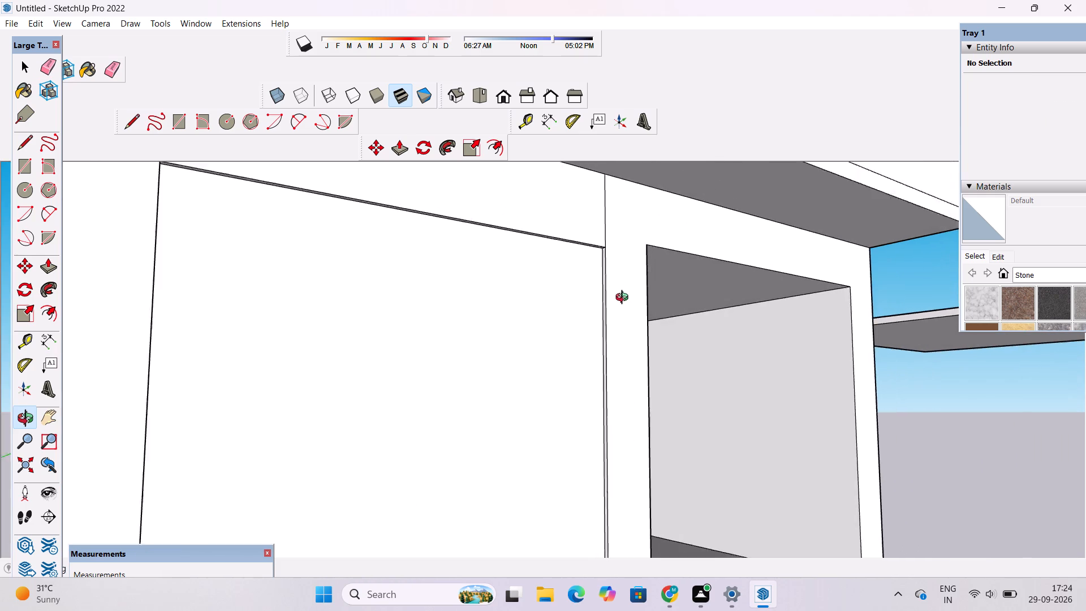
scroll(624, 299, "down", 2)
left_click_drag(628, 299, 566, 317)
left_click_drag(548, 323, 593, 384)
scroll(592, 346, "up", 2)
left_click_drag(631, 337, 587, 287)
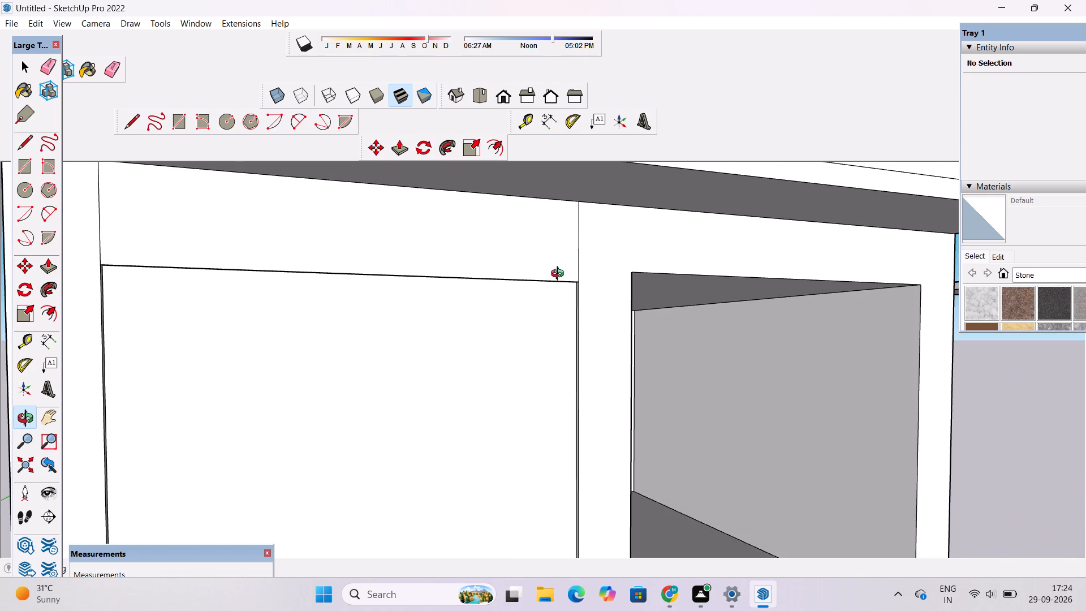
left_click_drag(605, 300, 553, 300)
left_click_drag(544, 299, 581, 320, "shift")
scroll(582, 319, "up", 2)
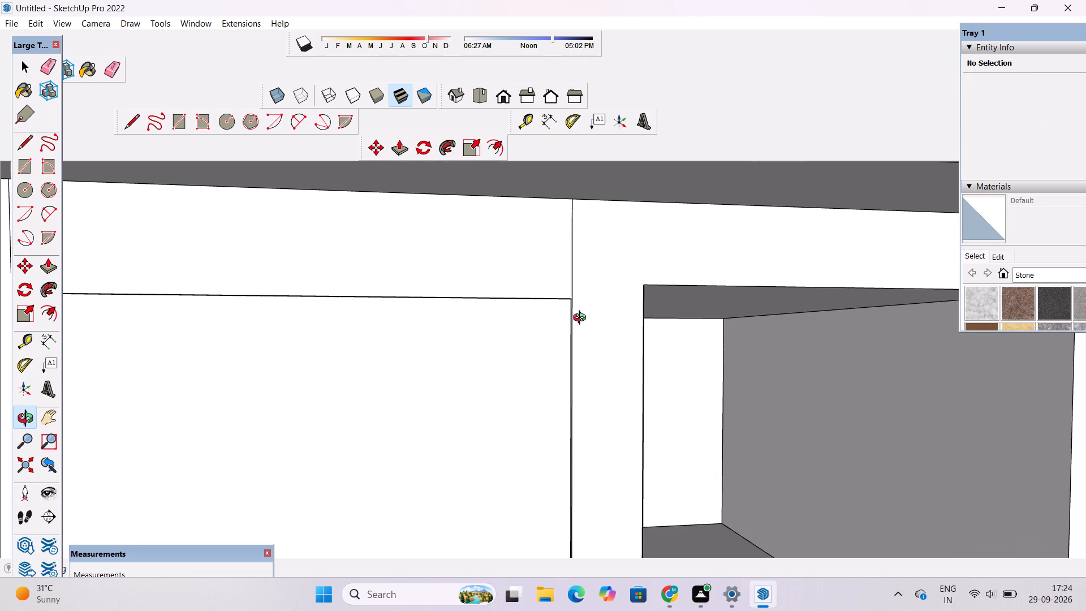
key("e")
left_click_drag(593, 261, 567, 273)
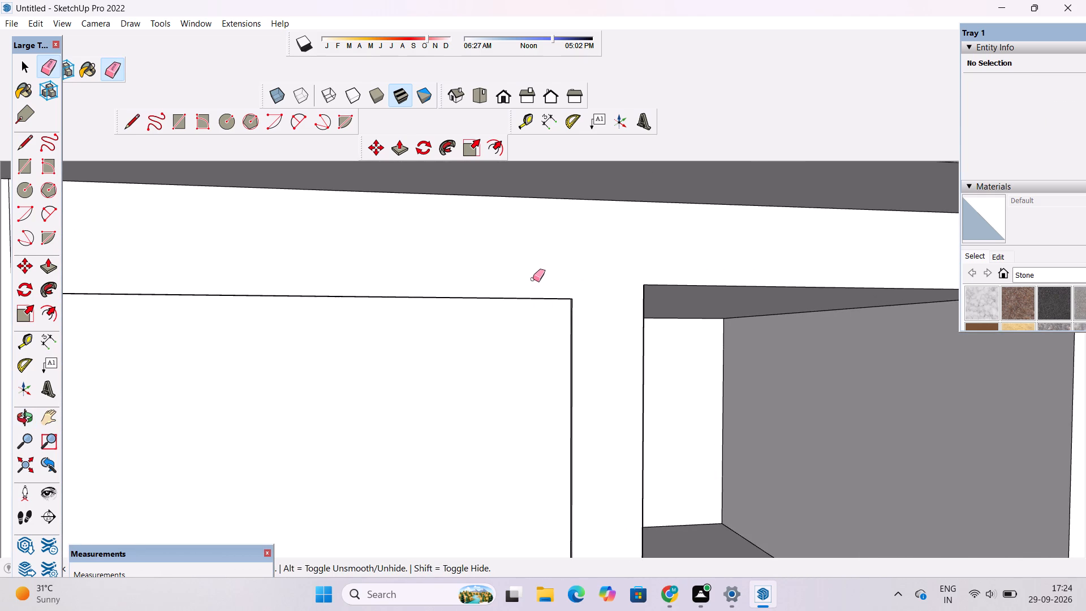
scroll(534, 277, "down", 9)
scroll(342, 268, "up", 6)
left_click_drag(342, 248, 305, 266)
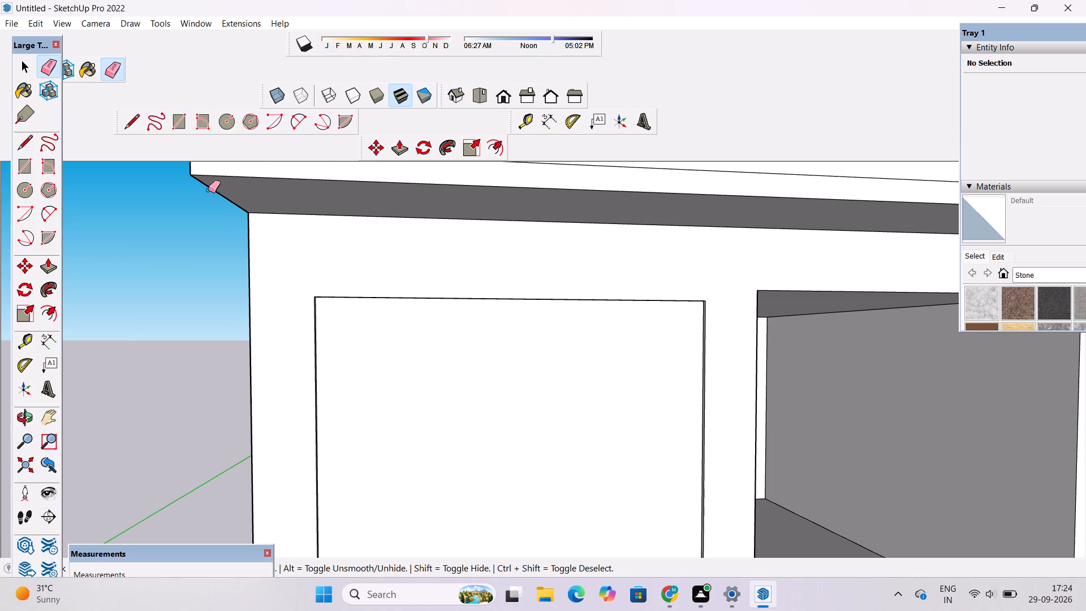
Examine the recessed left-hand panel and the ground-floor front facade from below, from a distance and from above.
left_click(25, 416)
left_click_drag(331, 398, 199, 365)
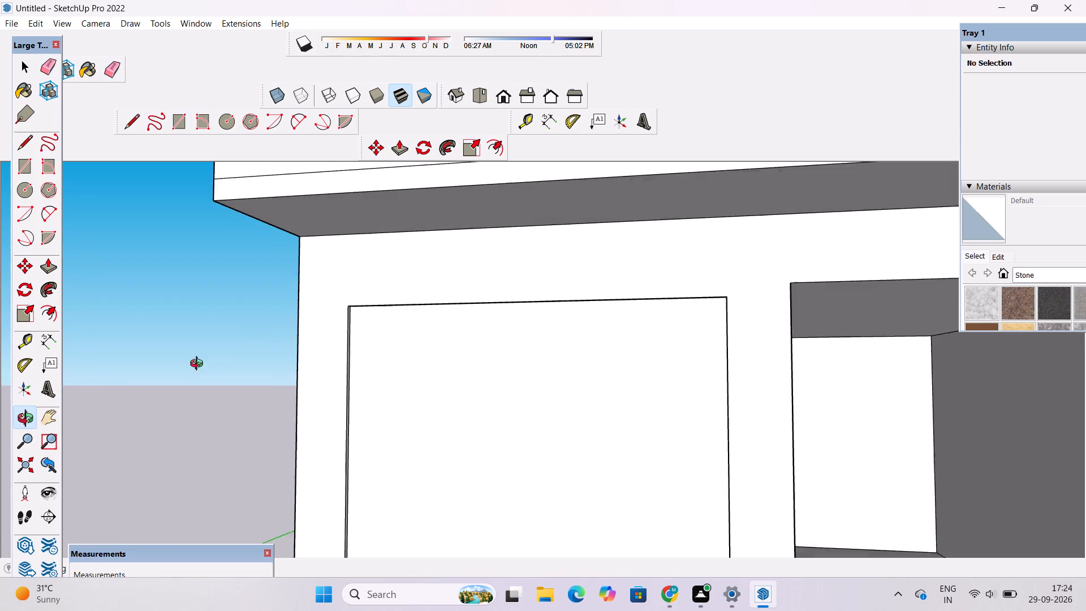
left_click_drag(199, 365, 137, 372)
scroll(318, 281, "down", 15)
scroll(374, 222, "up", 2)
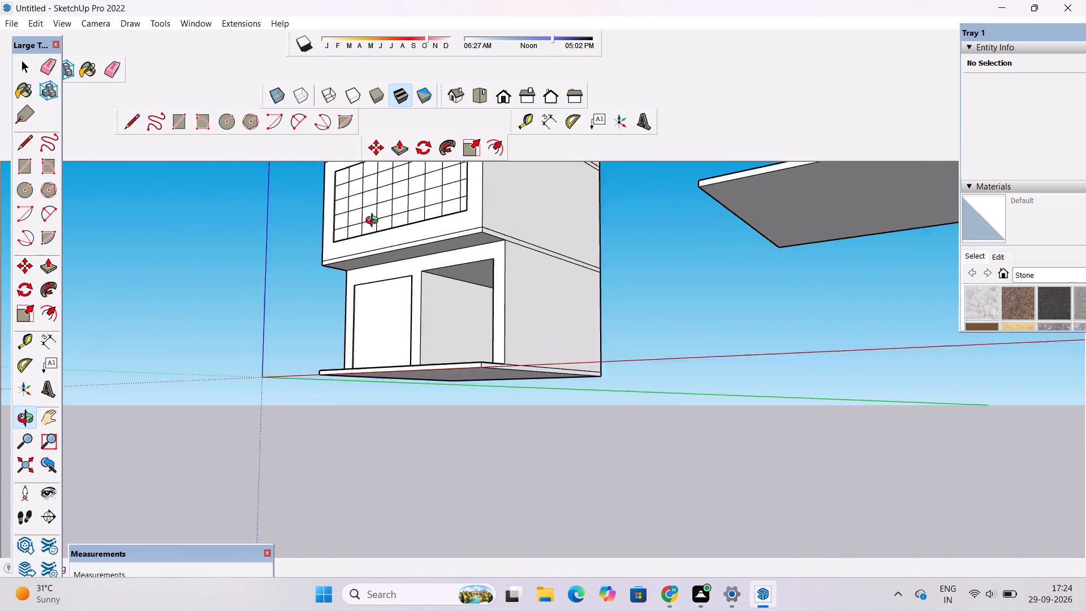
scroll(374, 222, "up", 3)
left_click_drag(376, 229, 443, 304)
scroll(451, 283, "up", 6)
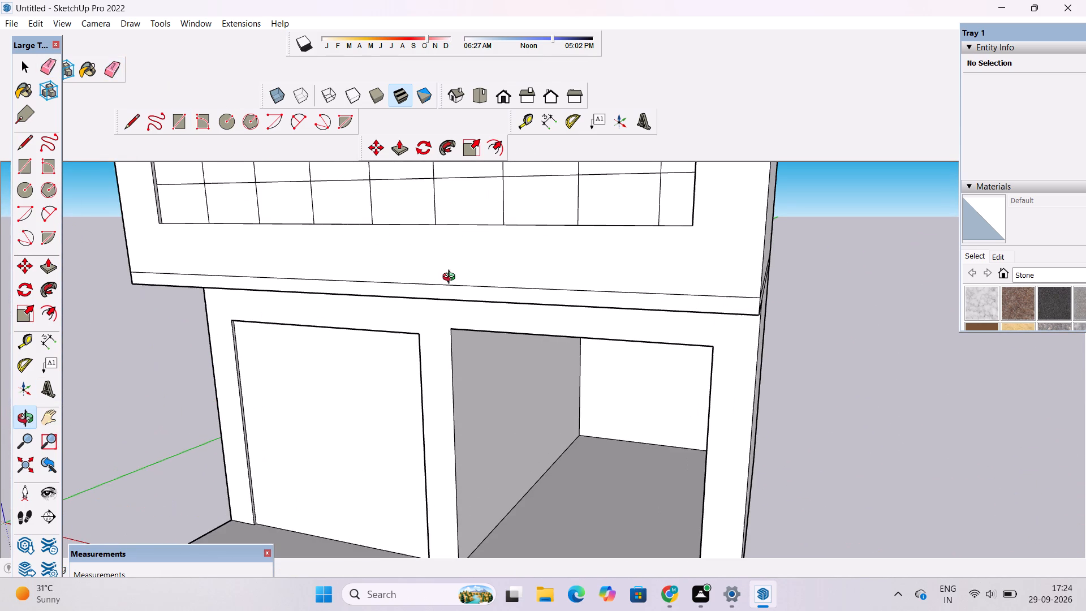
Erase the horizontal line along the lower edge of the projecting front wall, below the gridded window.
left_click(434, 278)
scroll(430, 263, "down", 1)
scroll(422, 263, "up", 2)
scroll(422, 263, "down", 4)
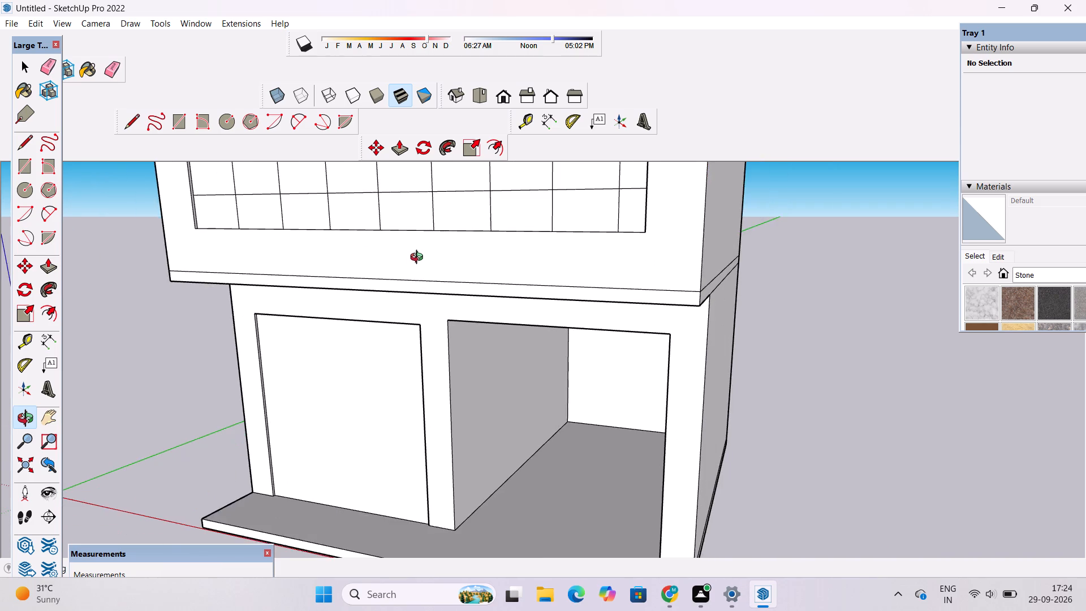
left_click_drag(419, 262, 468, 296)
left_click_drag(468, 296, 455, 332, "shift")
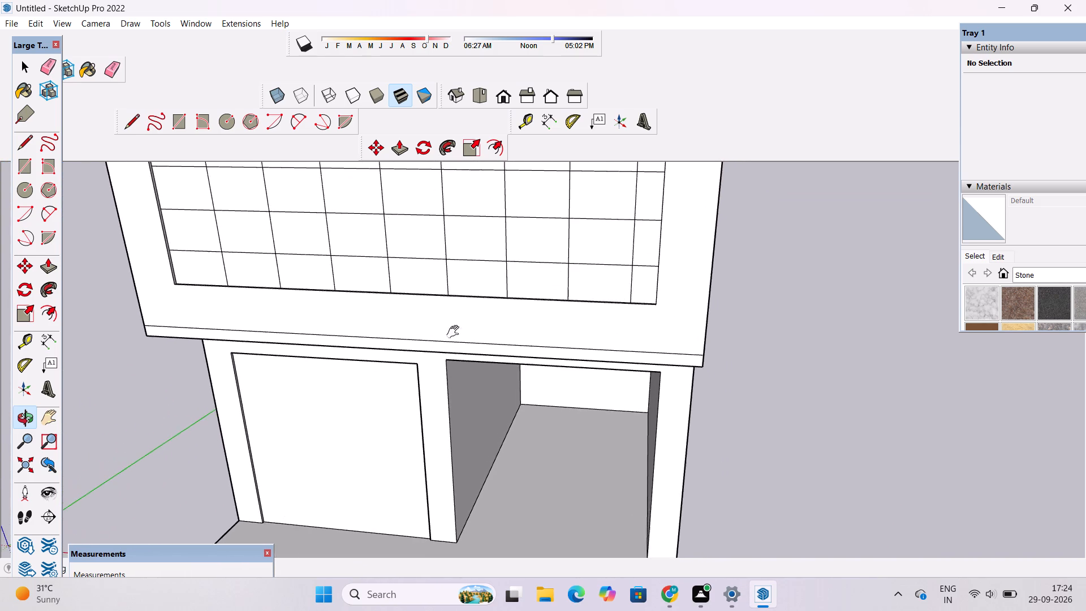
left_click_drag(455, 332, 456, 332, "shift")
left_click_drag(449, 338, 581, 304)
key("e")
scroll(535, 328, "up", 2)
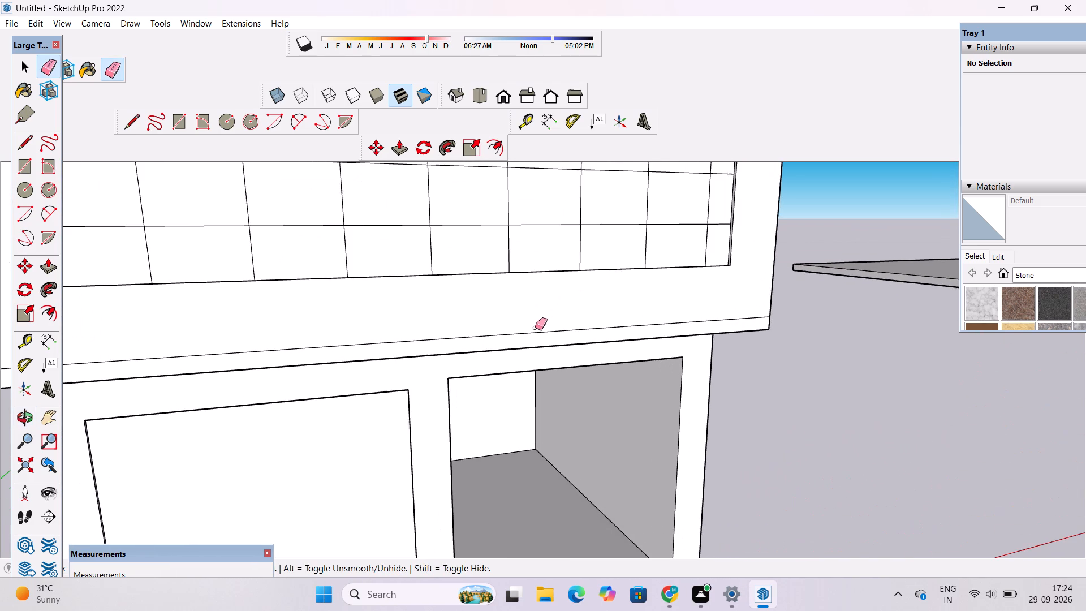
left_click(535, 329)
Erase the upper of the two horizontal lines between the ground and first floors on the right-hand side wall.
key("o")
scroll(453, 317, "down", 7)
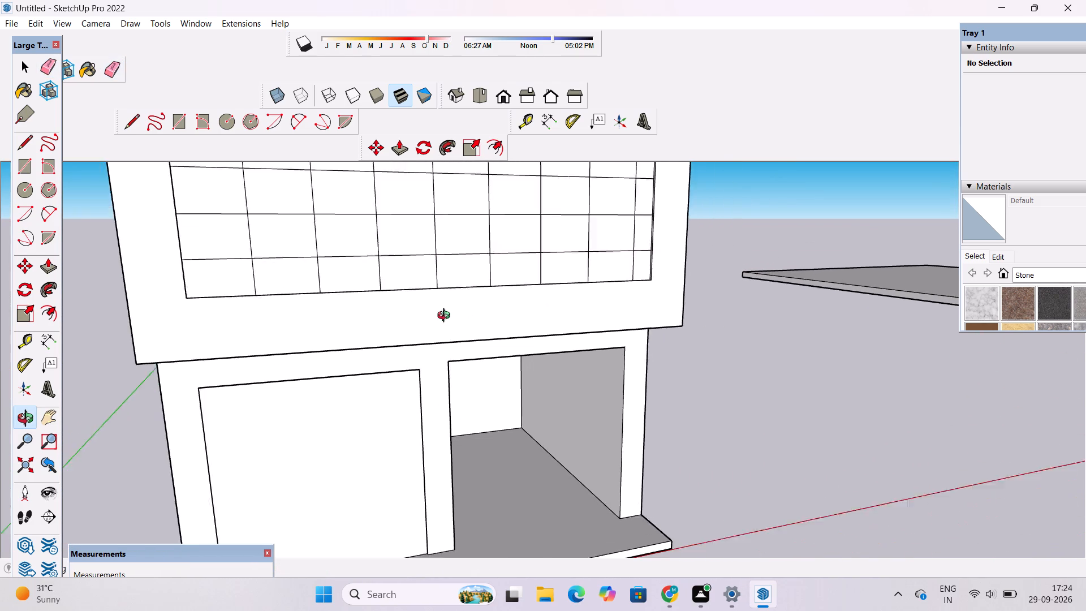
scroll(446, 317, "down", 2)
left_click_drag(613, 366, 208, 377)
scroll(579, 320, "up", 2)
left_click_drag(597, 322, 506, 368, "shift")
scroll(506, 387, "up", 4)
left_click_drag(506, 387, 499, 358)
key("e")
scroll(498, 356, "up", 3)
left_click_drag(525, 317, 532, 332)
scroll(514, 325, "down", 4)
Erase the upper of the two horizontal lines between the ground and first floors on the left-hand side wall.
key("o")
scroll(585, 317, "down", 8)
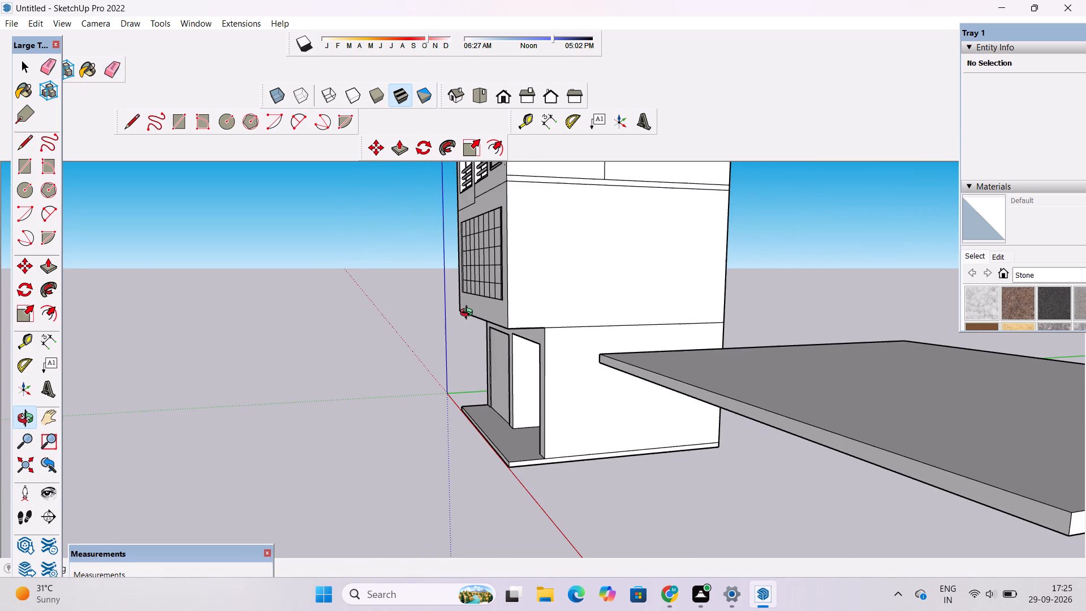
left_click_drag(469, 314, 747, 304)
scroll(432, 315, "up", 1)
left_click_drag(391, 309, 697, 346)
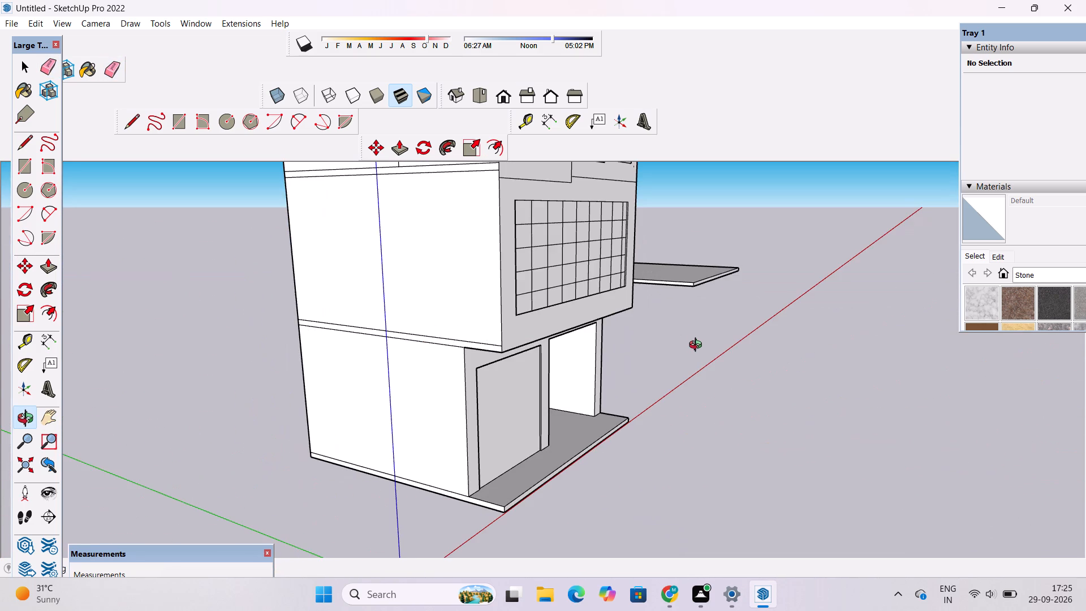
key("e")
scroll(460, 339, "up", 4)
left_click_drag(460, 331, 460, 345)
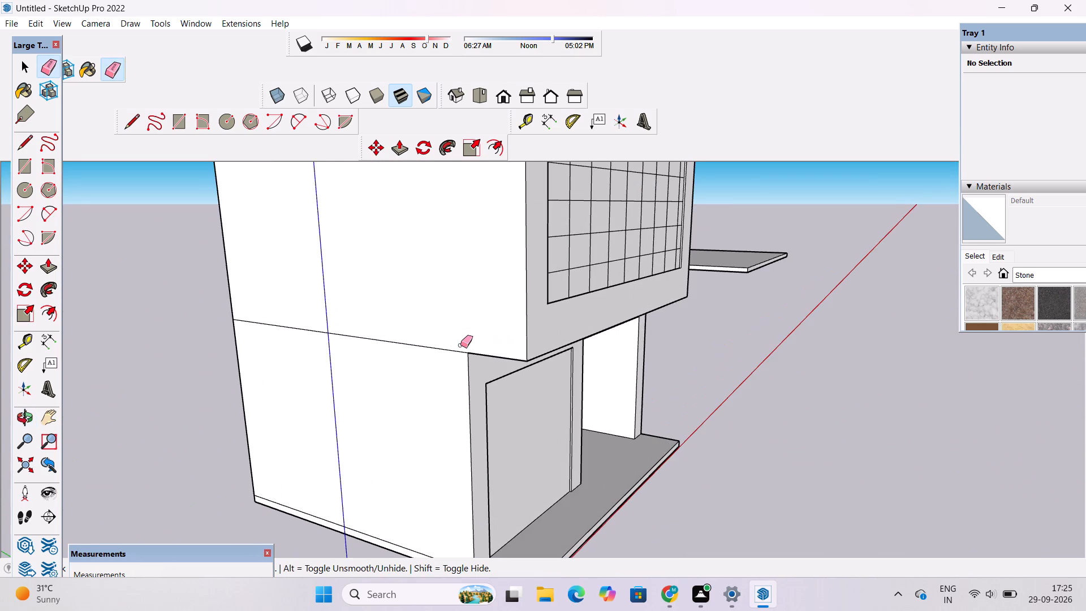
Erase the horizontal line above the tall narrow panel on the upper front facade, where the column meets the parapet band.
scroll(460, 345, "down", 4)
key("o")
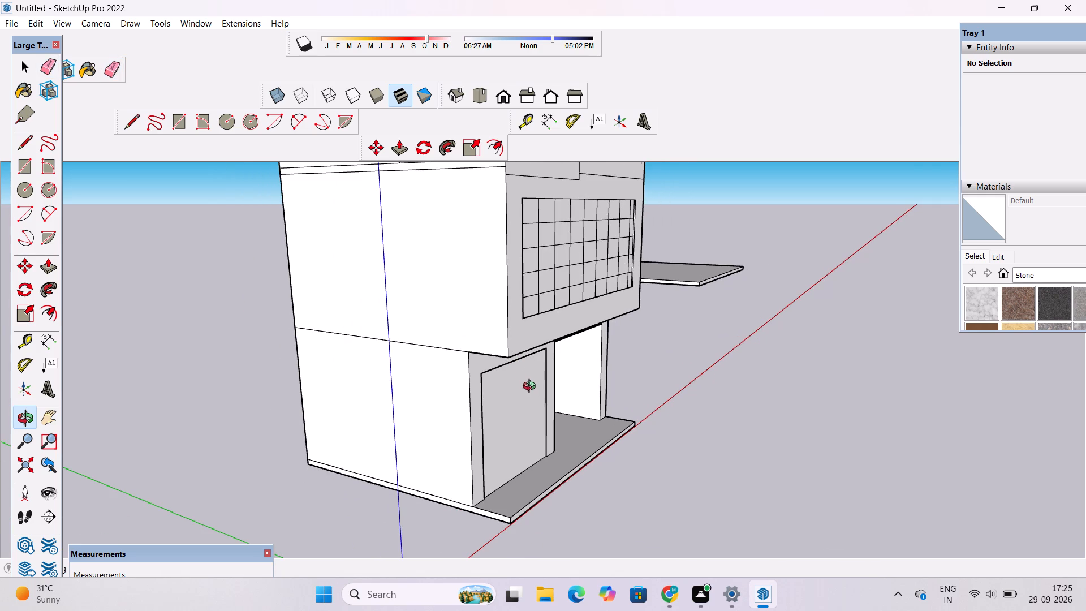
scroll(382, 350, "down", 10)
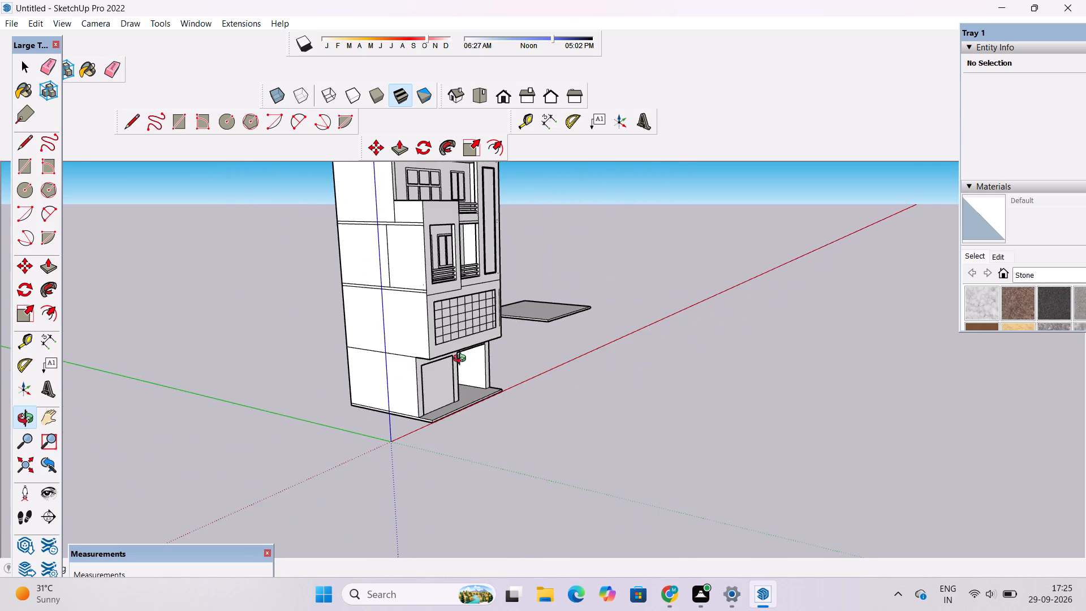
left_click_drag(596, 272, 524, 215)
scroll(506, 201, "down", 5)
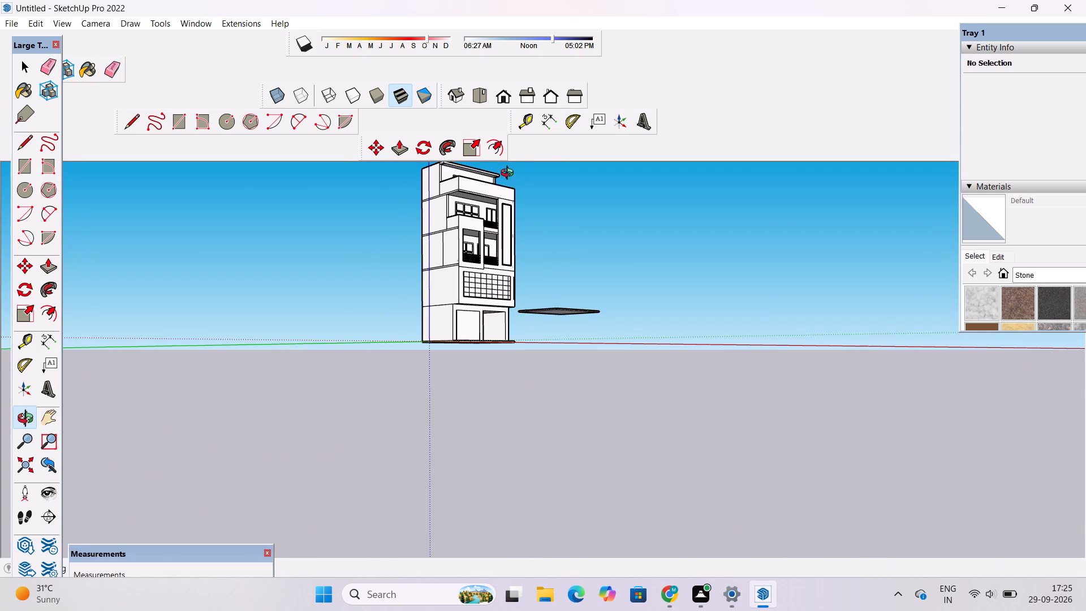
scroll(509, 173, "up", 17)
scroll(474, 175, "up", 4)
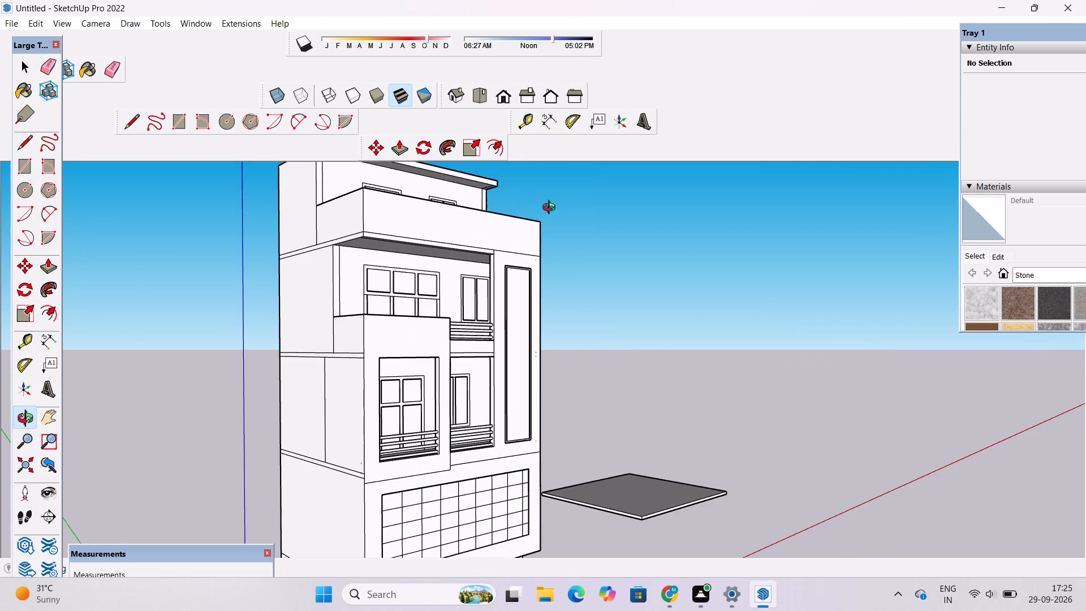
left_click_drag(610, 288, 485, 301)
scroll(524, 283, "up", 2)
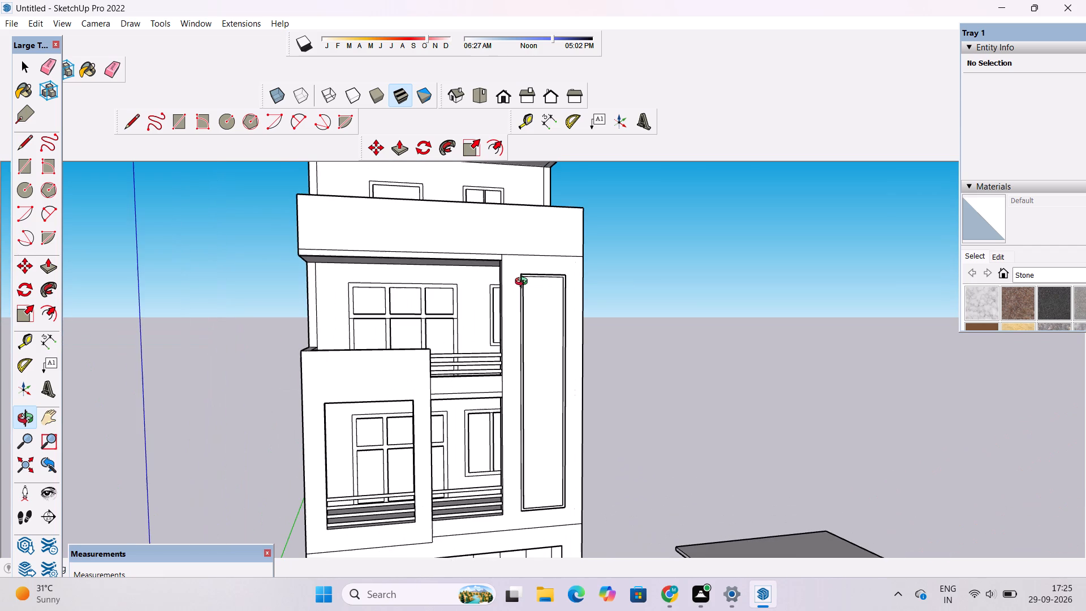
scroll(524, 283, "down", 2)
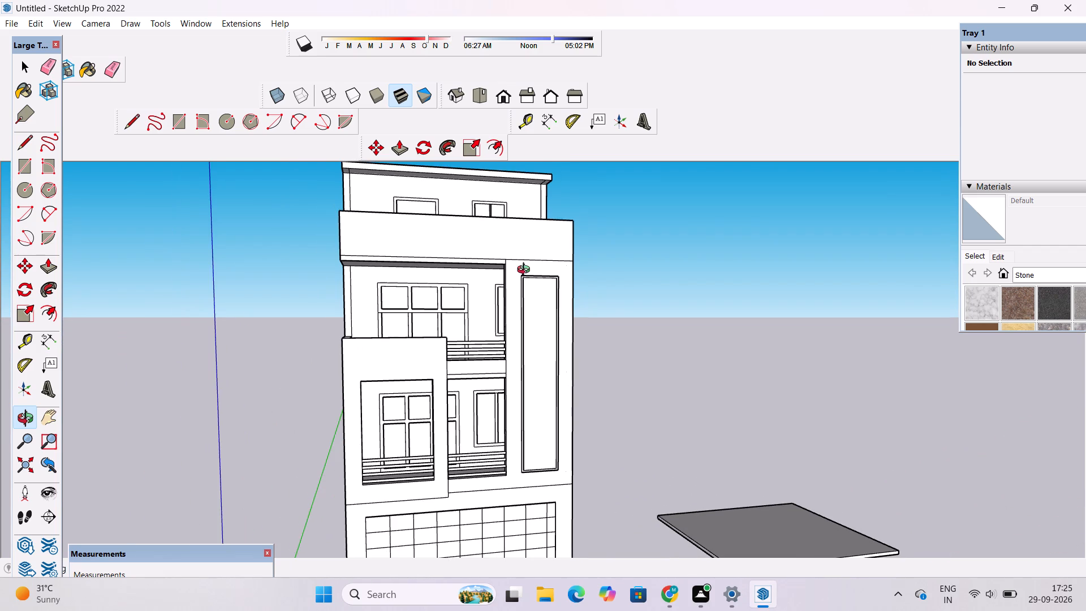
scroll(533, 255, "up", 6)
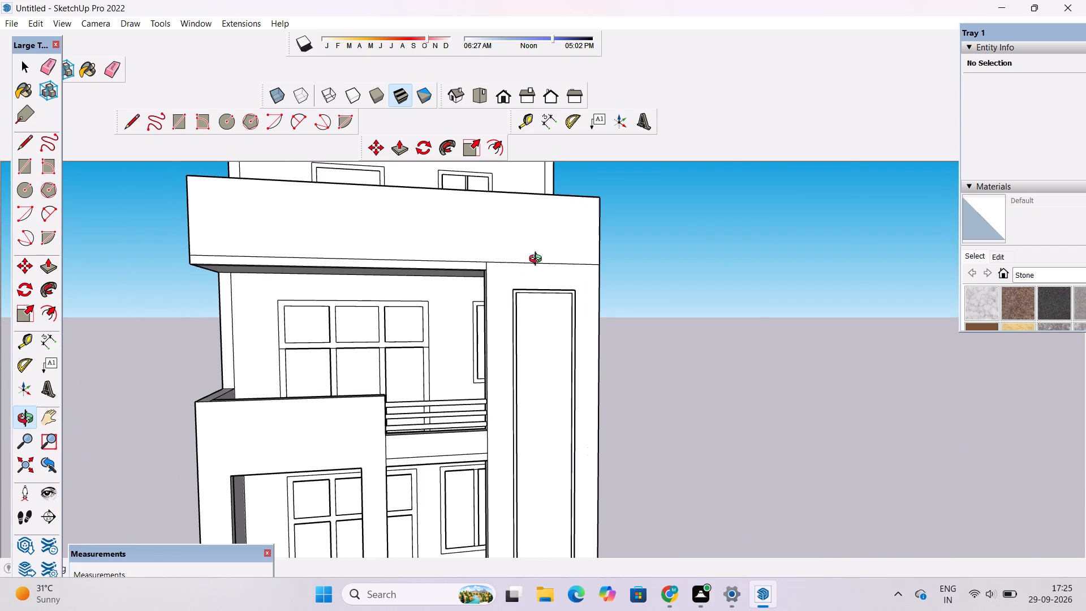
key("e")
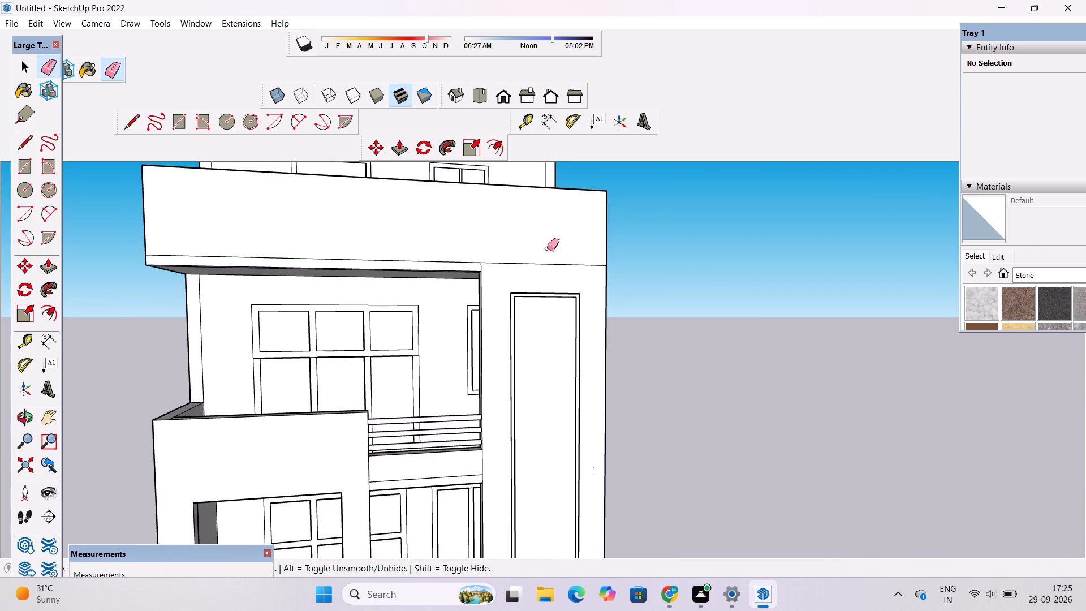
left_click_drag(540, 248, 538, 268)
Examine the lower edge and underside of the overhanging band above the upper-floor balcony, including its corner beside the tall column.
scroll(486, 264, "up", 6)
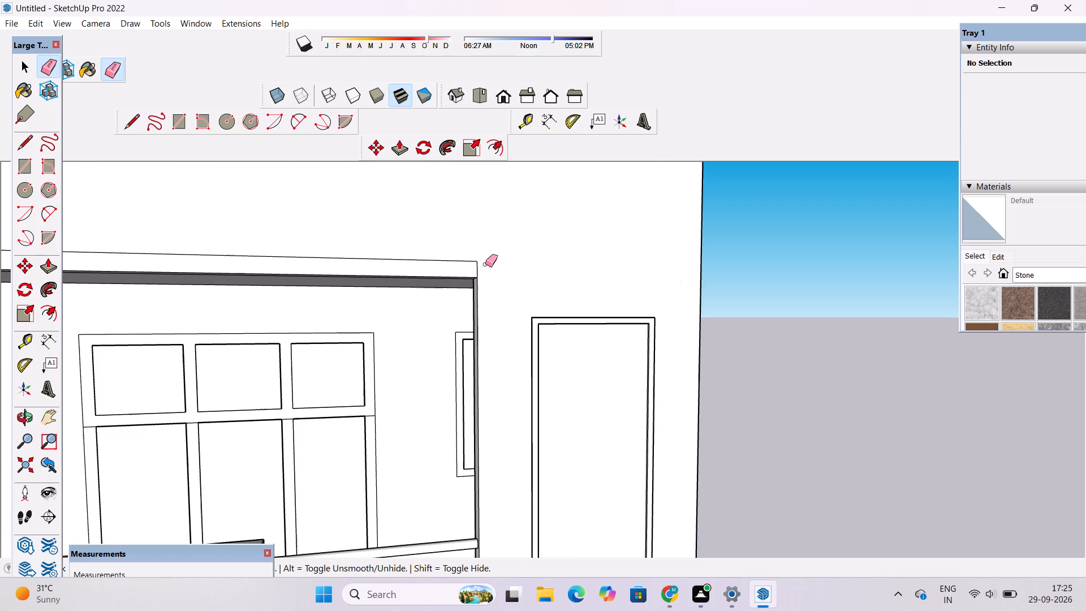
scroll(479, 244, "down", 3)
scroll(478, 245, "up", 3)
key("o")
left_click_drag(488, 294, 477, 271)
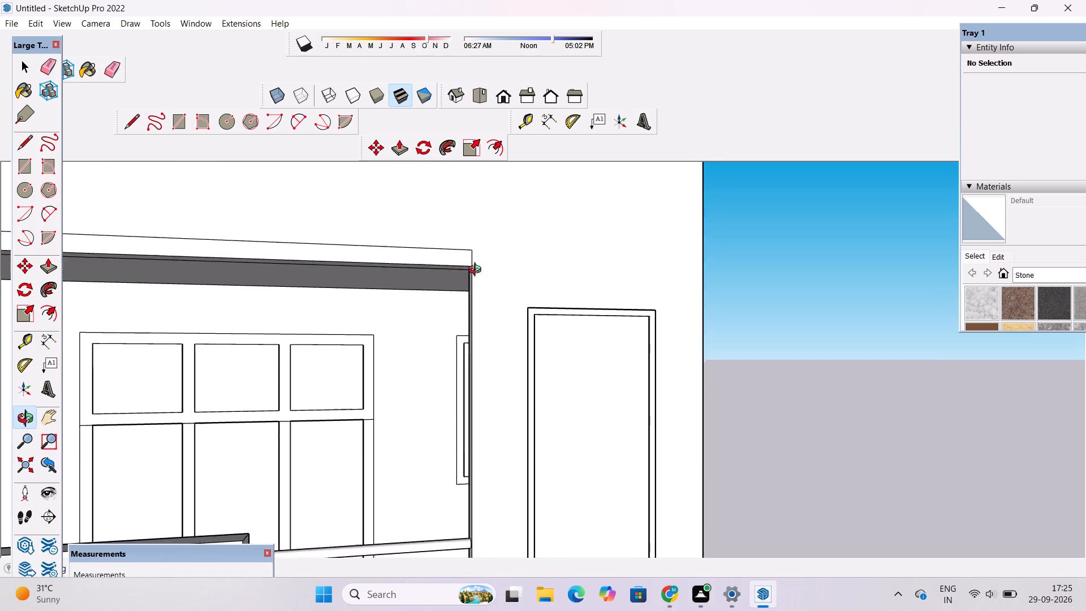
left_click_drag(477, 271, 472, 200)
left_click_drag(474, 201, 534, 233)
left_click_drag(534, 233, 516, 244)
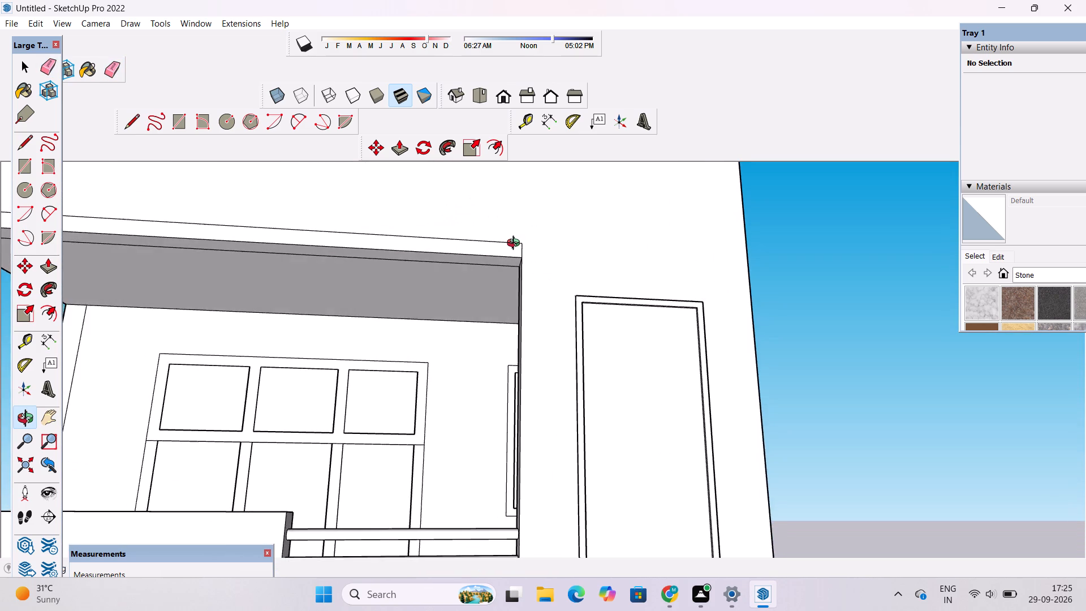
scroll(516, 244, "down", 3)
left_click_drag(509, 264, 388, 256)
left_click_drag(379, 256, 505, 281, "shift")
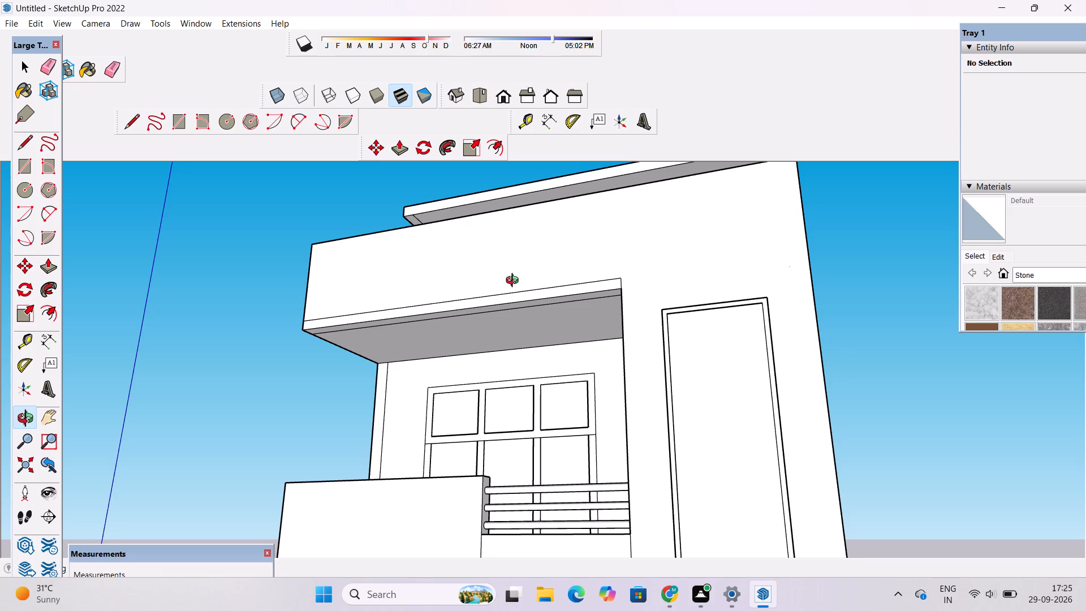
scroll(515, 294, "up", 2)
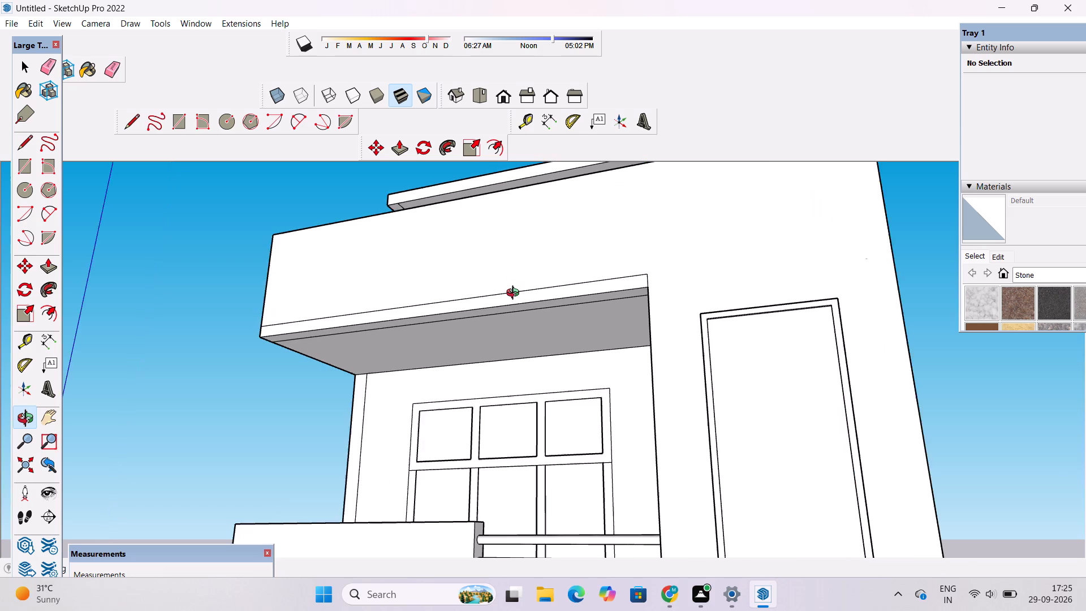
scroll(515, 294, "up", 3)
left_click_drag(477, 308, 594, 280)
scroll(571, 273, "up", 1)
left_click_drag(571, 273, 565, 264)
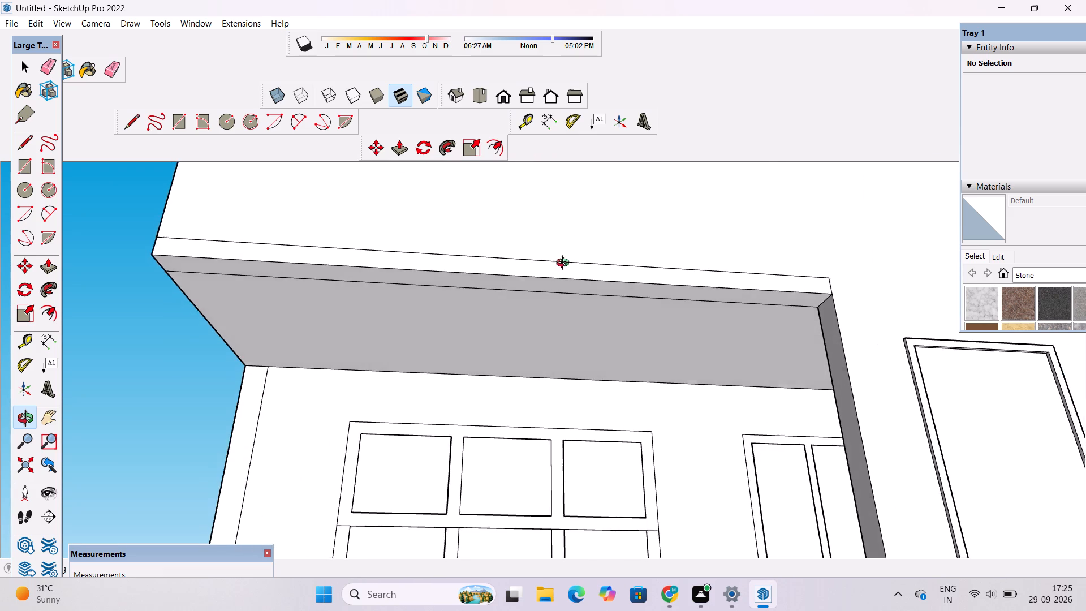
Erase the line running parallel to the front edge on the underside of the overhanging band above the upper-floor balcony.
left_click_drag(565, 264, 554, 228)
scroll(554, 228, "up", 2)
scroll(554, 228, "down", 2)
left_click_drag(550, 256, 541, 251)
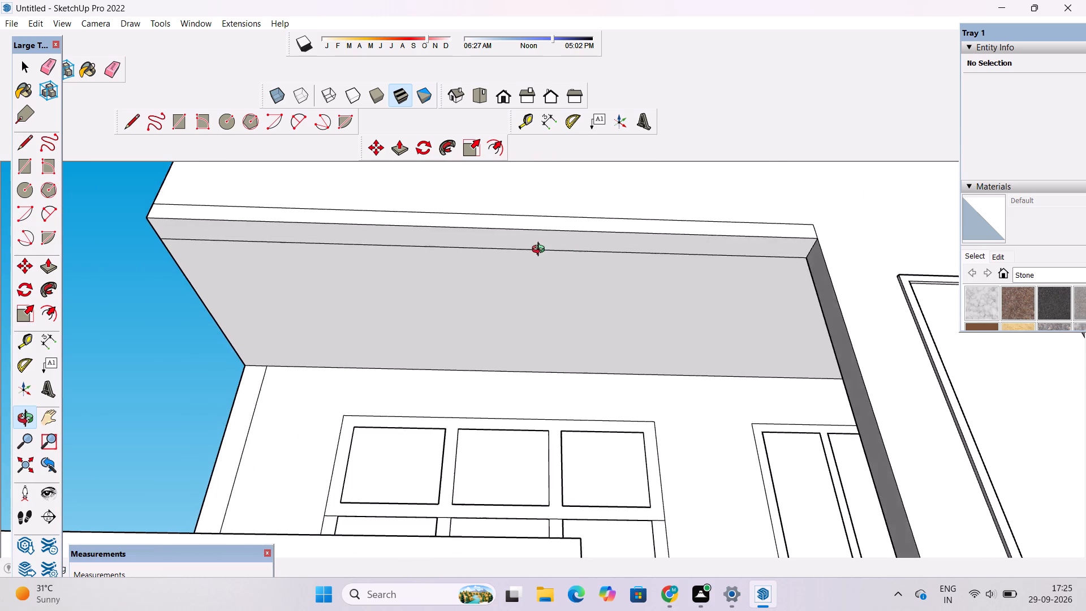
left_click_drag(541, 251, 518, 220)
left_click_drag(516, 220, 545, 254, "shift")
scroll(545, 254, "up", 2)
key("e")
scroll(545, 247, "up", 3)
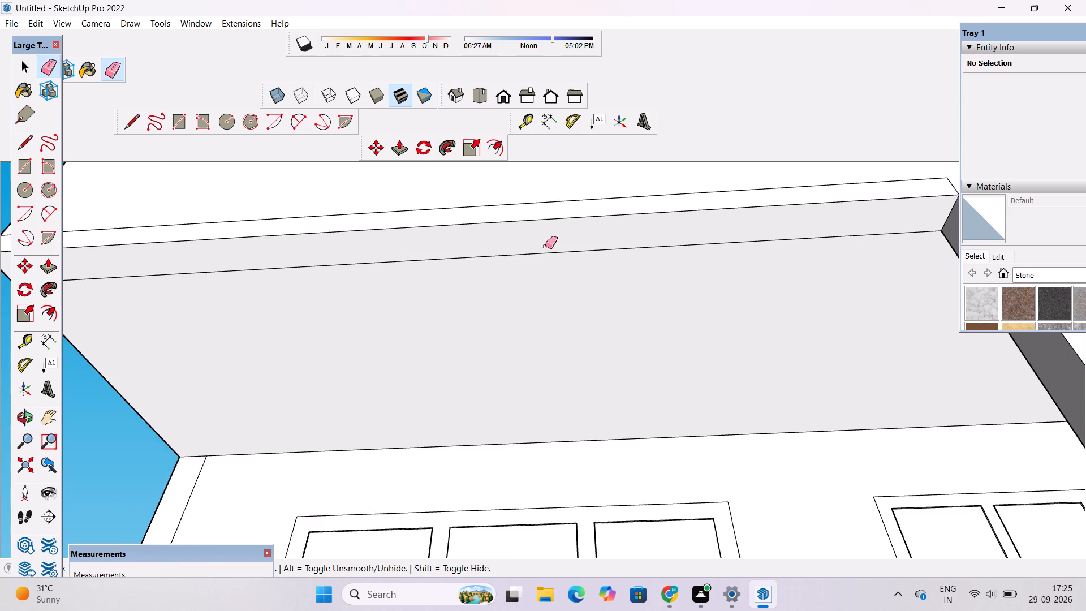
left_click_drag(550, 238, 557, 254)
Erase the horizontal line just above the band's lower front edge, together with its short vertical end beside the tall column.
key("o")
scroll(557, 249, "down", 4)
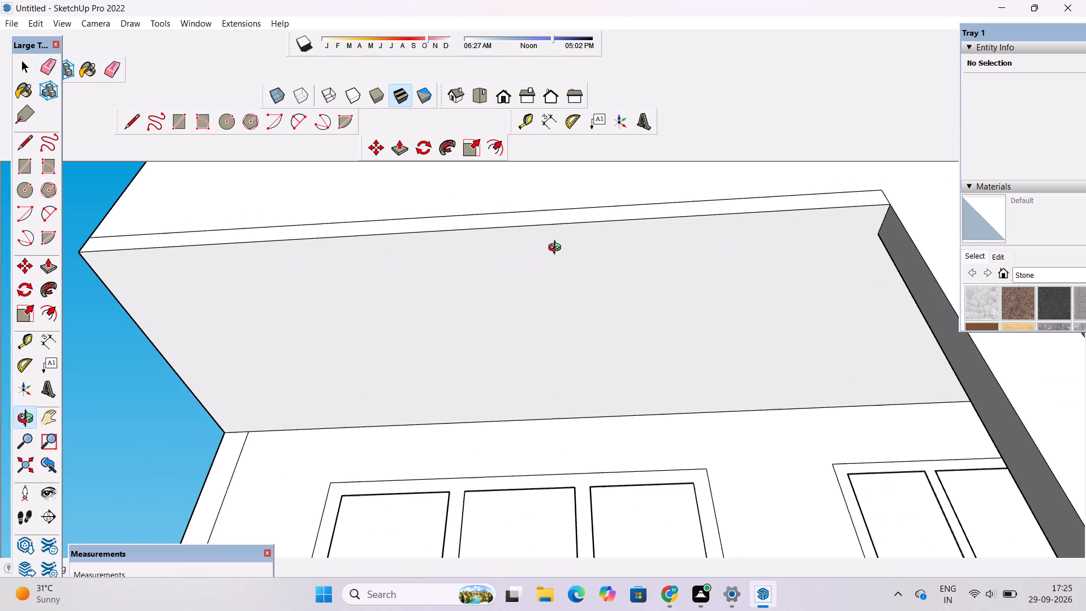
scroll(557, 249, "down", 6)
left_click_drag(557, 249, 781, 252)
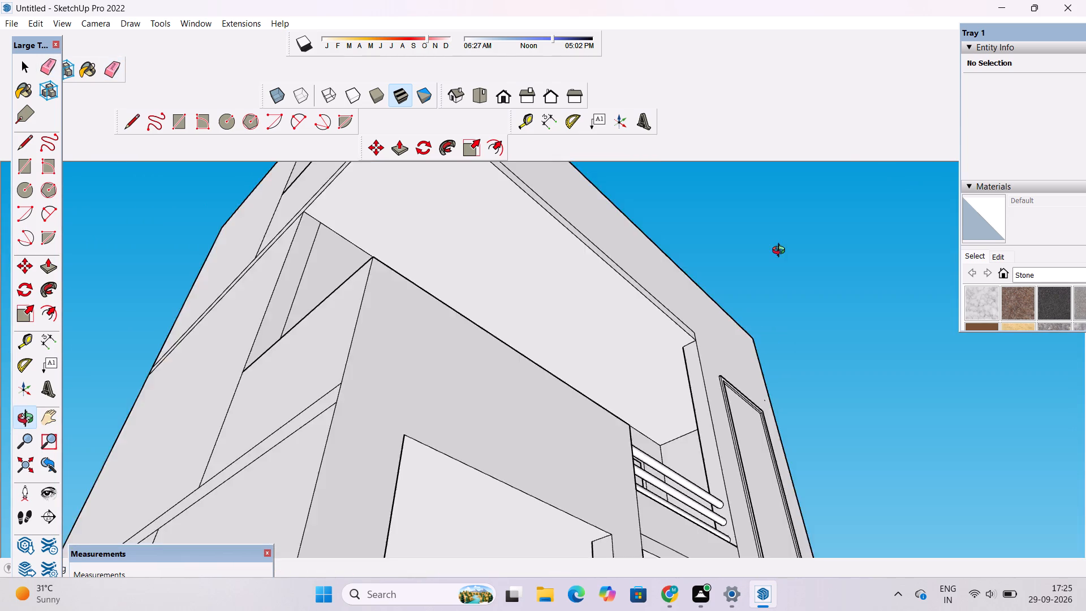
left_click_drag(781, 252, 667, 414)
scroll(561, 325, "down", 4)
scroll(596, 289, "up", 7)
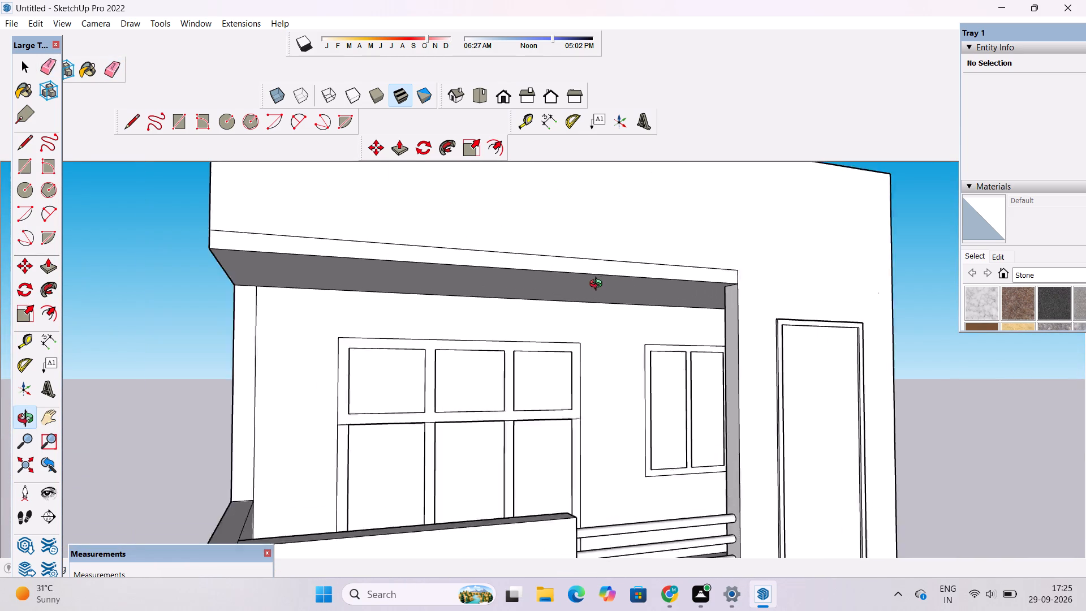
scroll(598, 285, "up", 1)
left_click_drag(693, 283, 585, 234)
left_click_drag(585, 234, 531, 269)
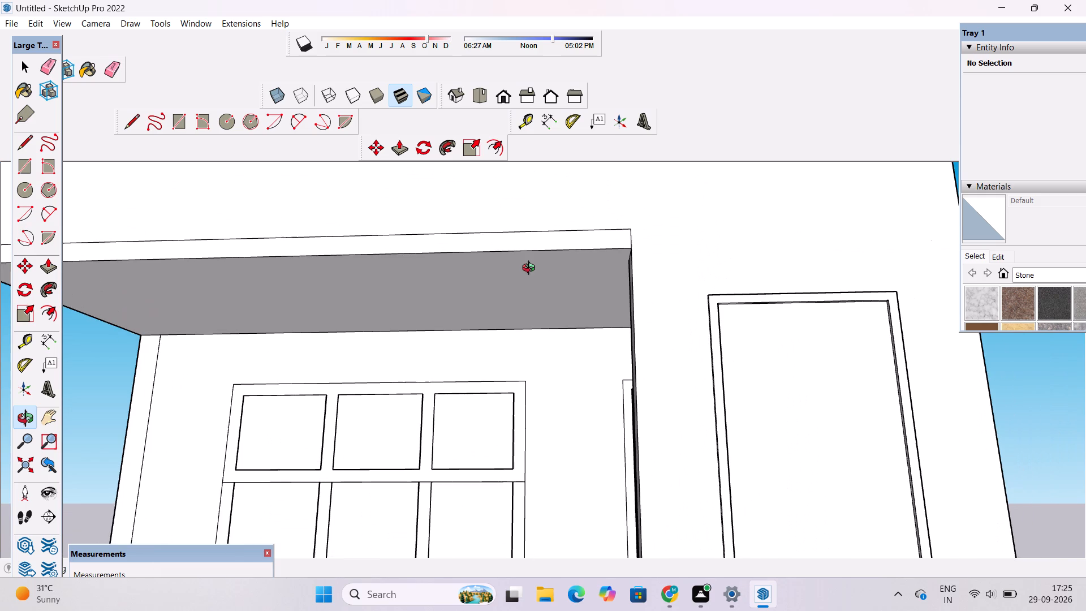
key("e")
left_click_drag(578, 213, 623, 226)
left_click_drag(629, 223, 632, 234)
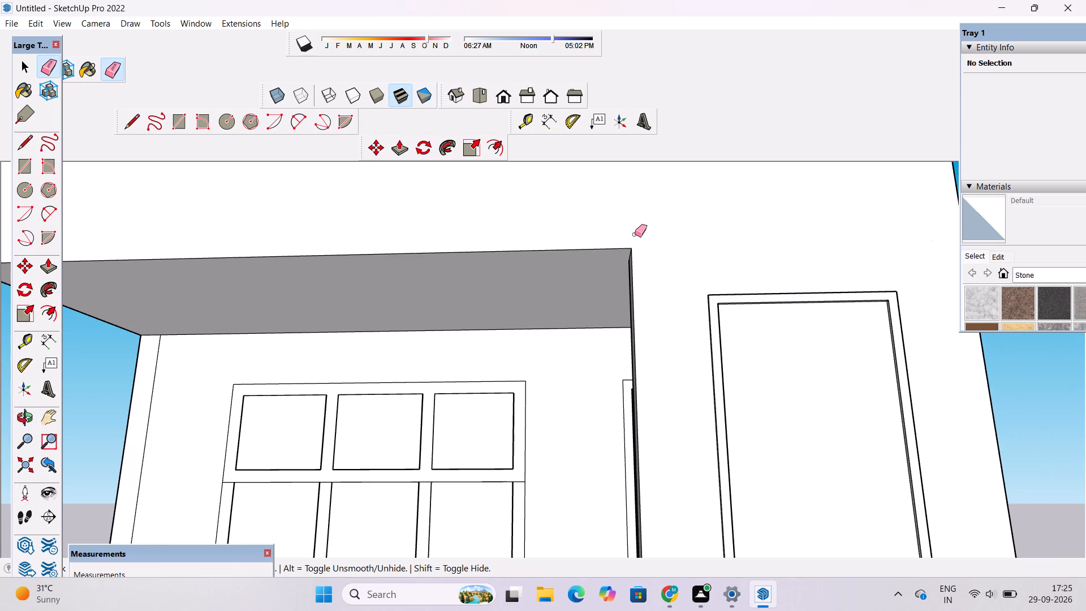
Examine the front facade around the overhanging band and the balconies below it.
key("o")
scroll(683, 249, "down", 9)
left_click_drag(663, 240, 665, 248)
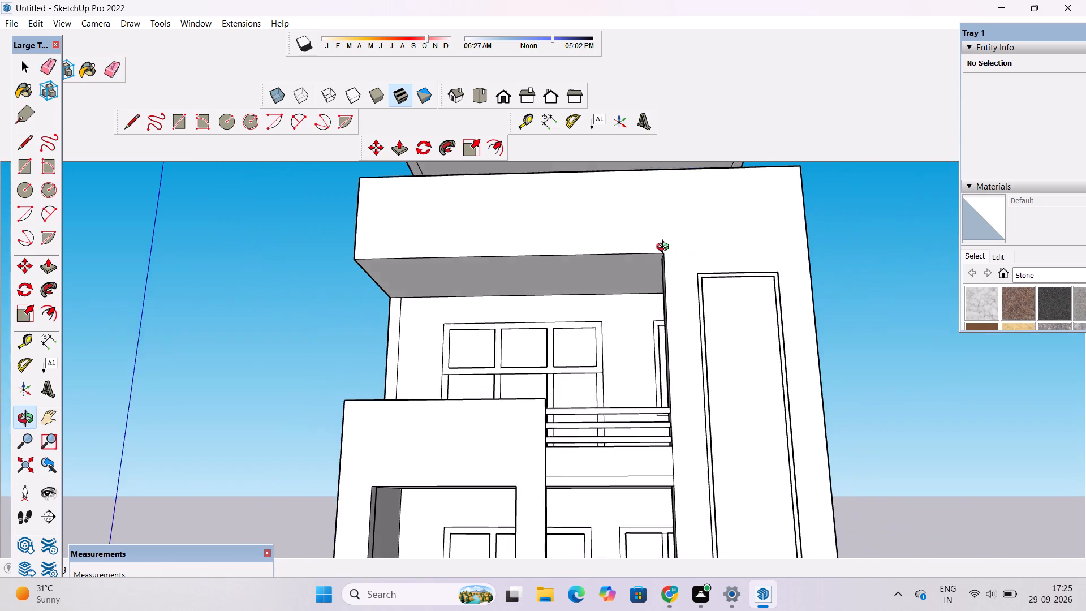
left_click_drag(665, 248, 669, 277)
scroll(656, 259, "down", 9)
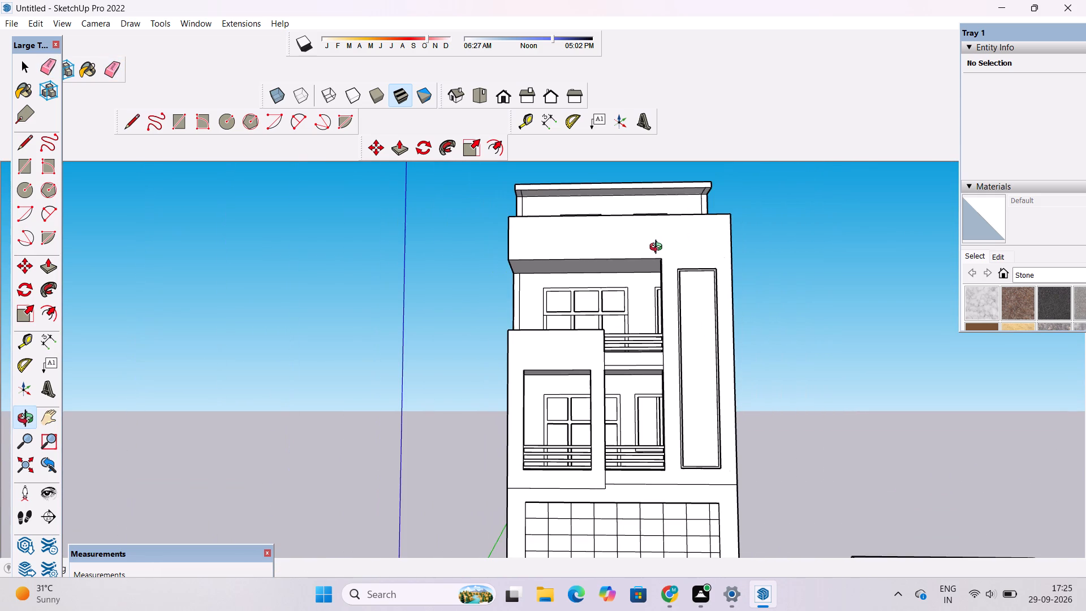
scroll(621, 305, "up", 6)
left_click_drag(620, 302, 624, 269)
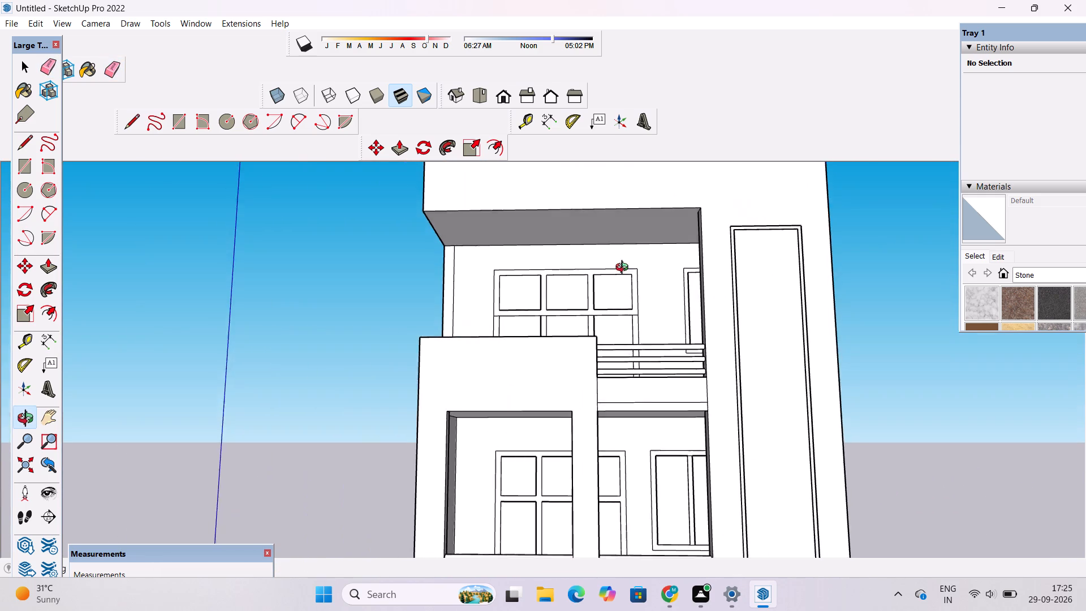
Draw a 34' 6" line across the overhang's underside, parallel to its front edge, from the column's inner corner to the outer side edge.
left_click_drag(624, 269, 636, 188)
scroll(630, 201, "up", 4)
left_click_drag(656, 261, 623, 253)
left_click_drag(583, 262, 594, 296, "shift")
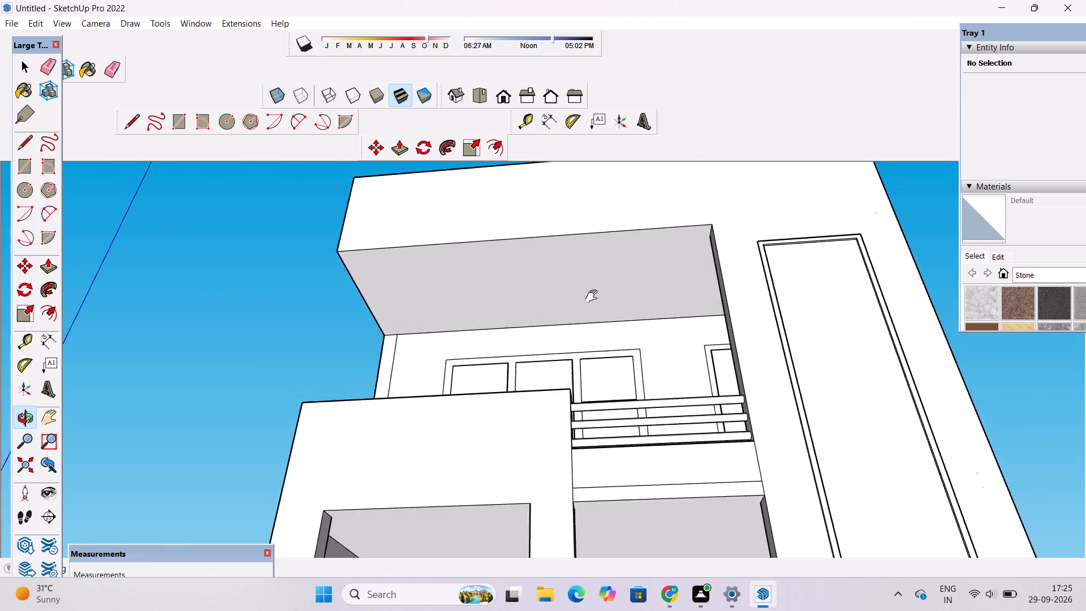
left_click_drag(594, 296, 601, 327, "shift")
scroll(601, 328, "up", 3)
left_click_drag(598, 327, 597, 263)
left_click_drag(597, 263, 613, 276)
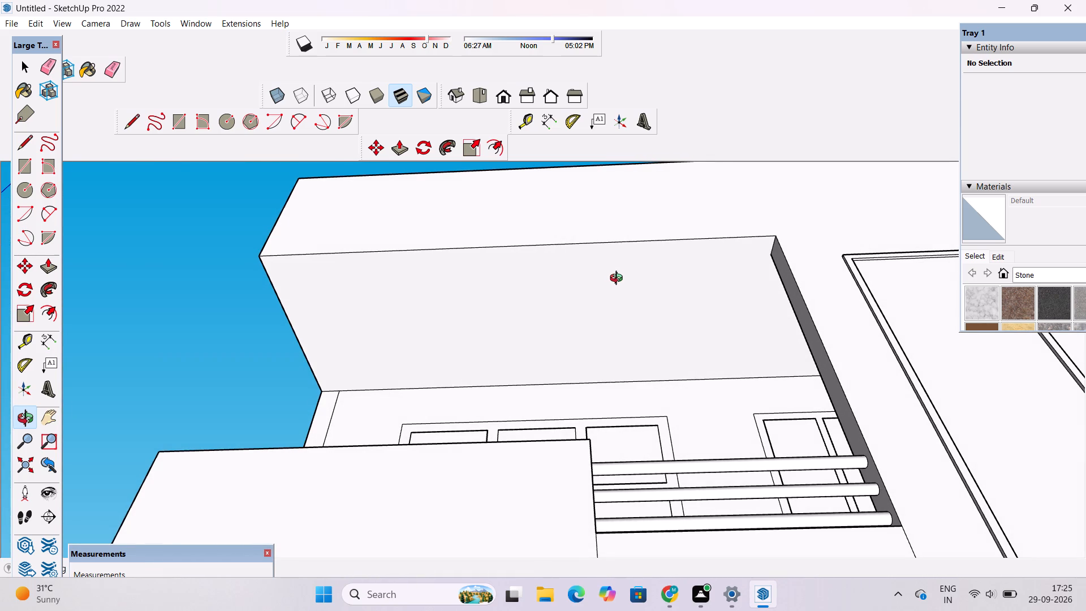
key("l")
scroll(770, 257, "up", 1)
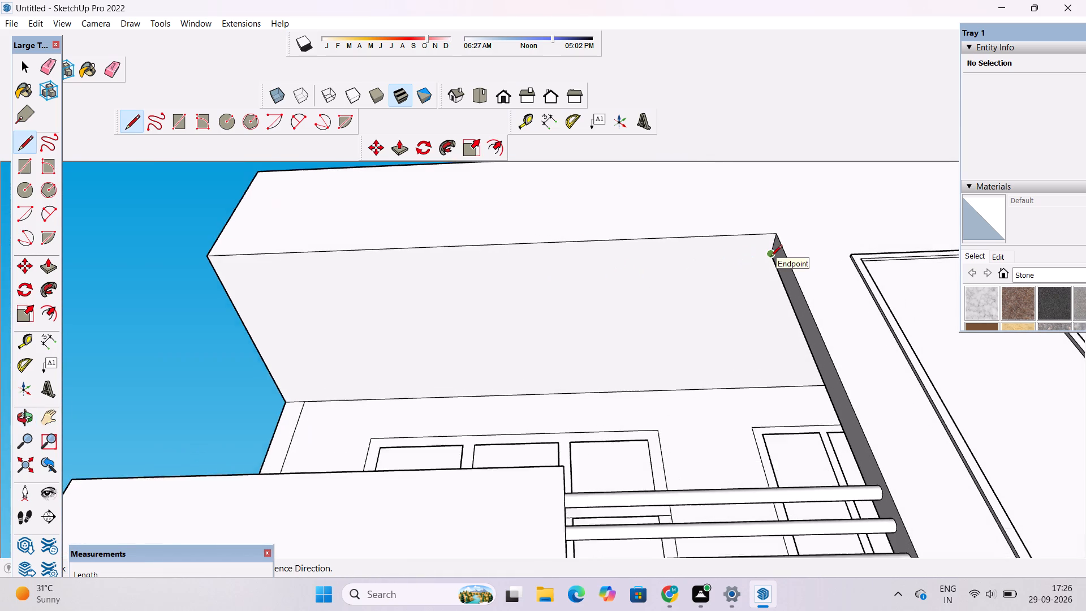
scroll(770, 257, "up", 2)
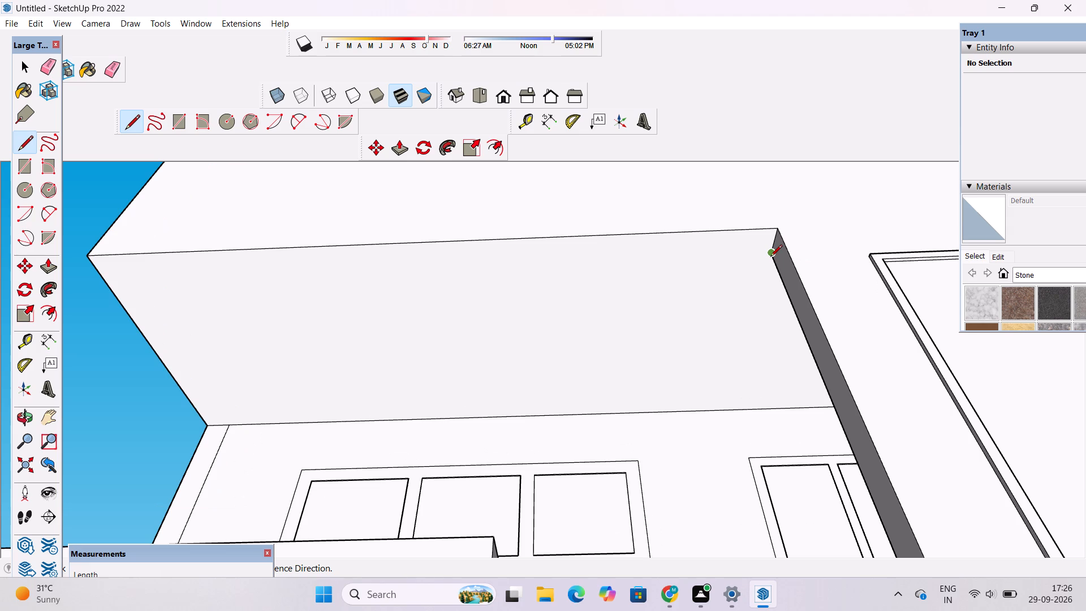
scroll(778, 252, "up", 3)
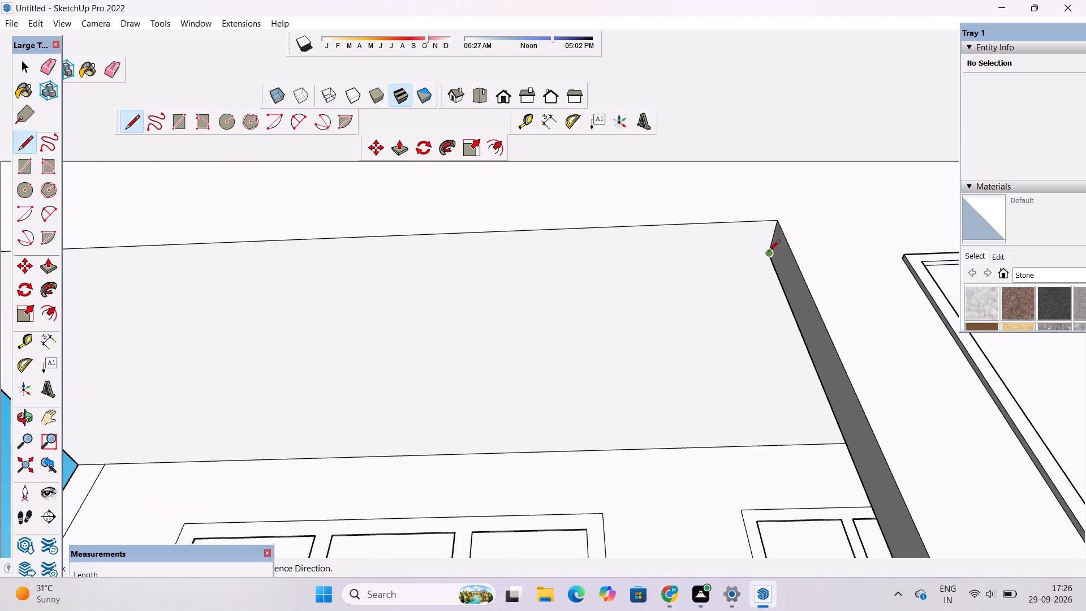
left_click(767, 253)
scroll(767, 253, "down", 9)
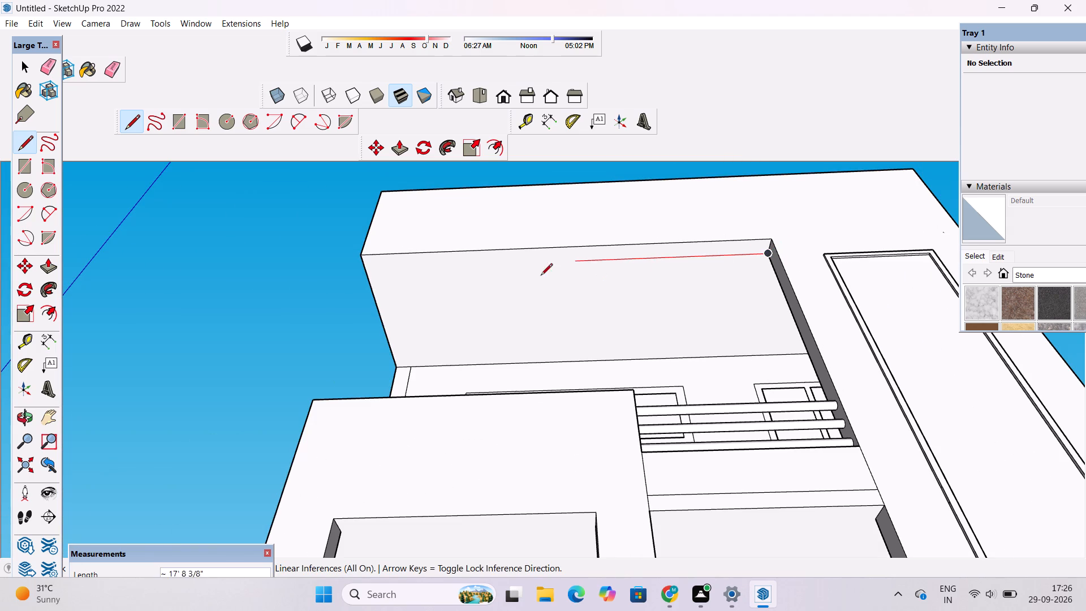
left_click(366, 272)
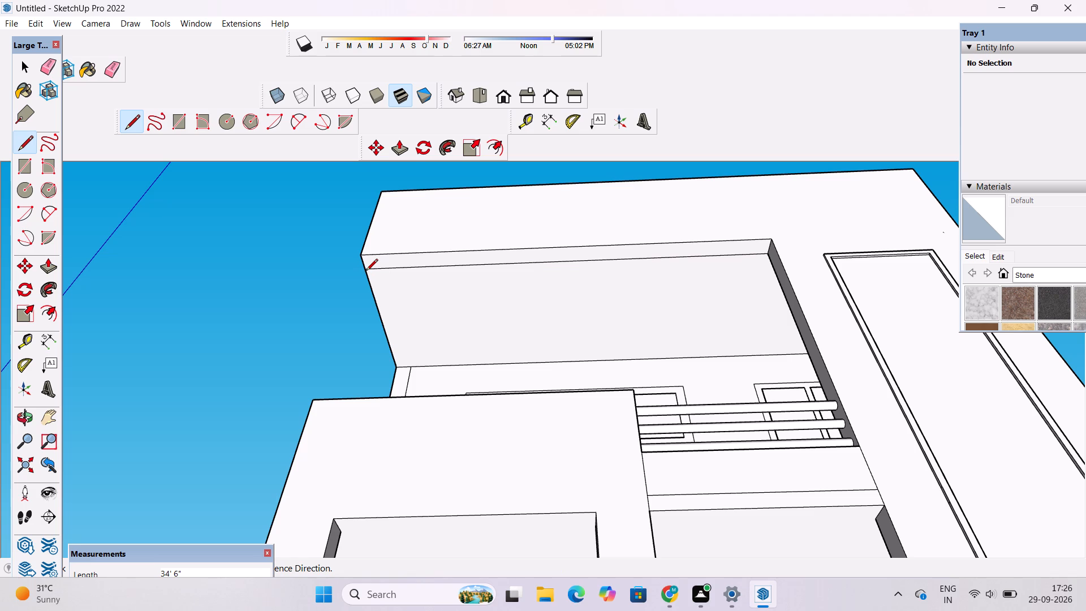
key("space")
Examine the overhang, the upper-floor balcony and the adjoining side wall around the building's front corner.
type("o")
scroll(369, 269, "down", 5)
left_click_drag(515, 228, 521, 290)
scroll(516, 283, "up", 2)
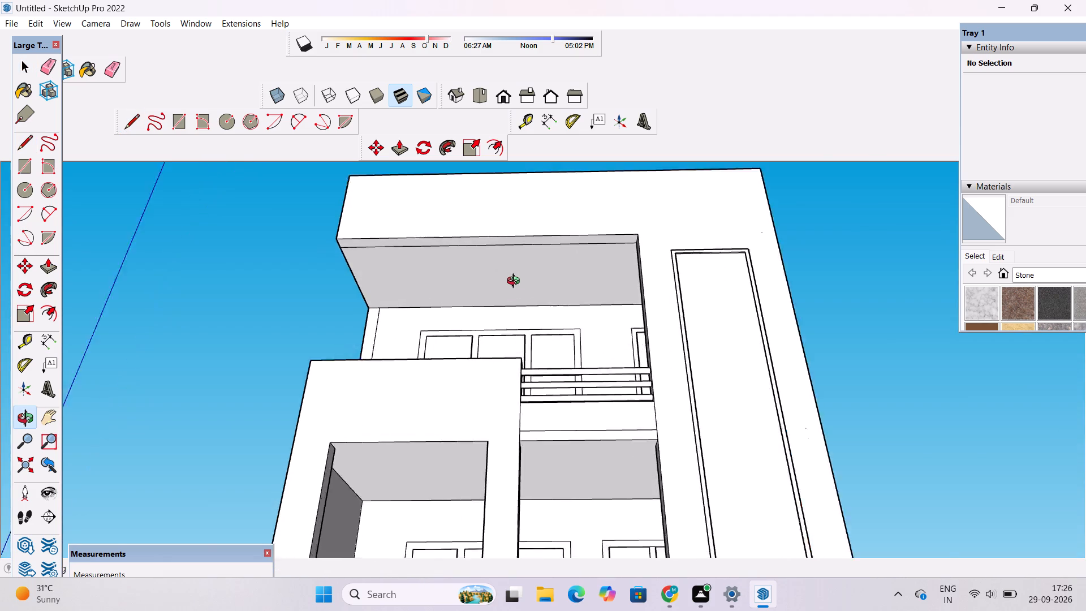
scroll(516, 282, "up", 2)
left_click_drag(415, 241, 576, 244)
scroll(573, 243, "down", 6)
left_click_drag(571, 242, 585, 282)
scroll(508, 266, "up", 2)
left_click_drag(501, 256, 520, 368, "shift")
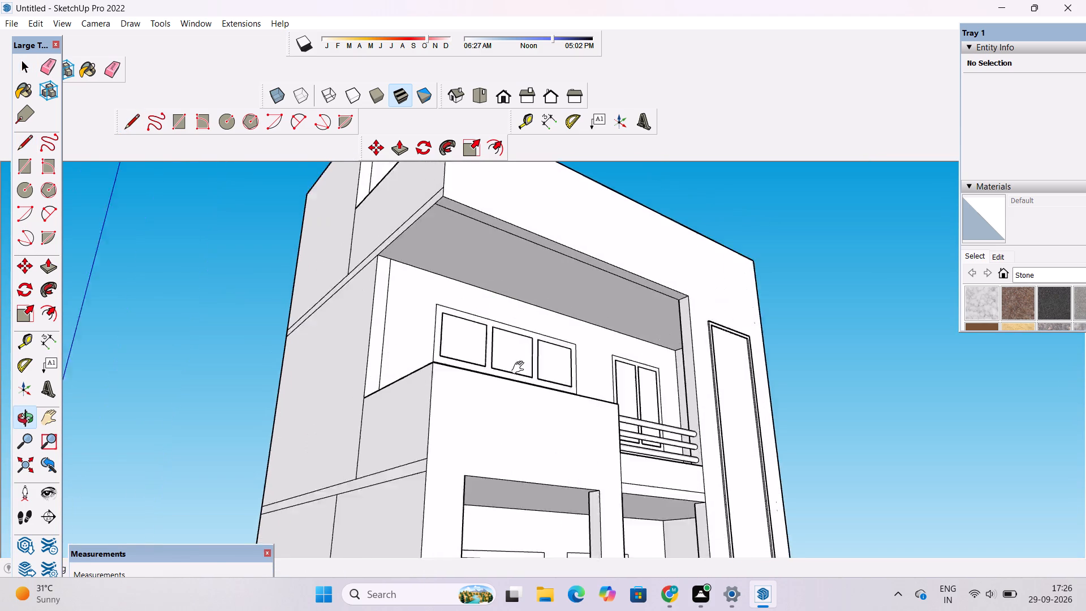
left_click_drag(520, 368, 522, 386, "shift")
scroll(480, 321, "up", 8)
left_click_drag(398, 332, 524, 410)
scroll(481, 366, "down", 6)
left_click_drag(529, 371, 361, 416)
left_click_drag(360, 416, 416, 329)
scroll(418, 328, "up", 3)
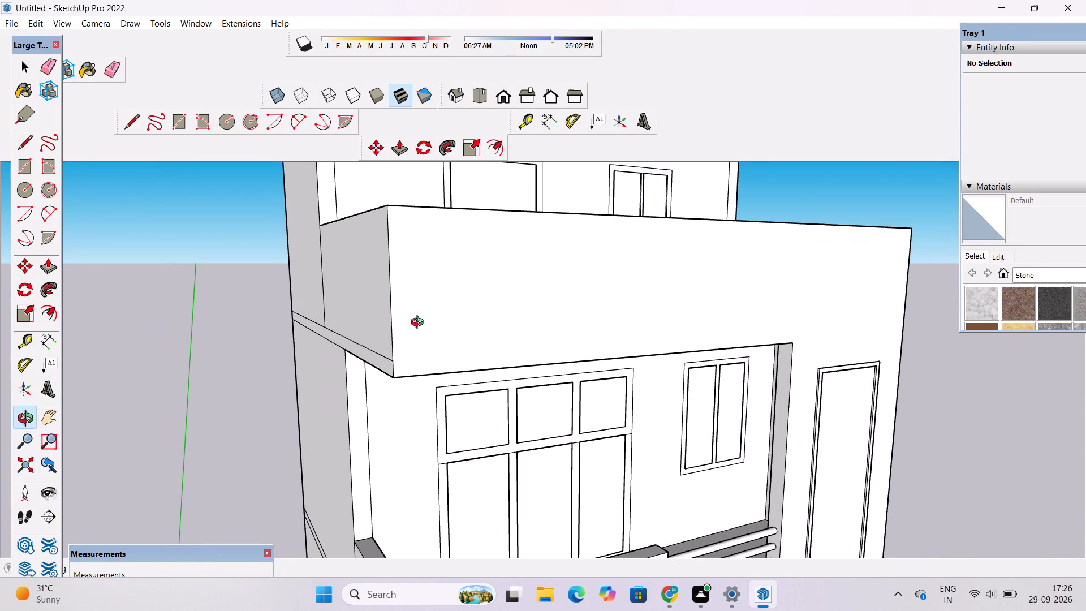
Examine the narrow strip along the front edge of the overhang's underside from several angles.
scroll(420, 324, "down", 4)
left_click_drag(571, 291, 458, 233)
left_click_drag(450, 354, 473, 269)
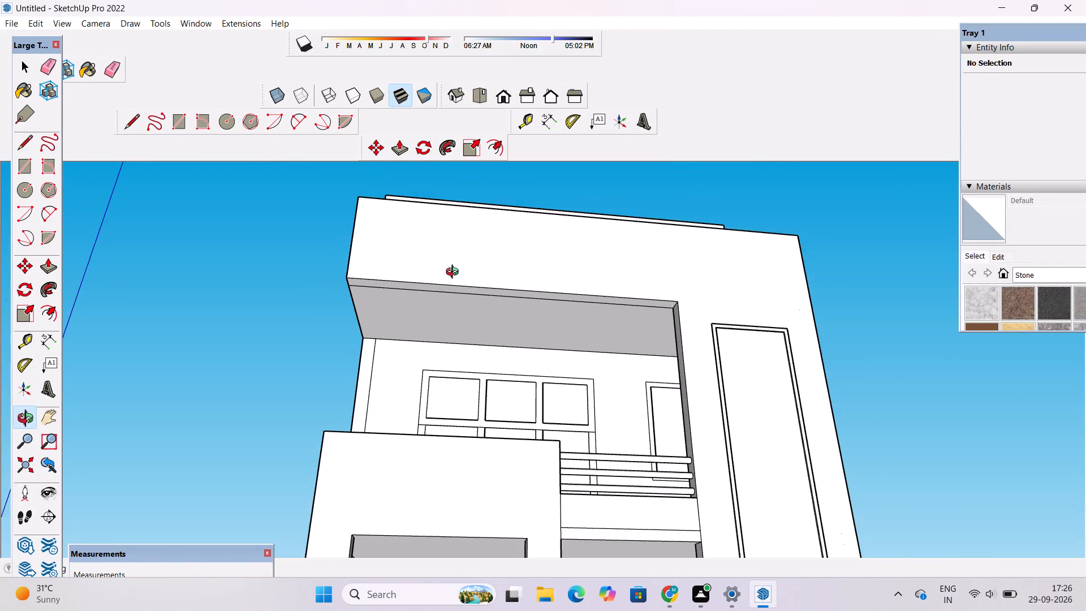
scroll(455, 273, "up", 3)
left_click_drag(463, 295, 467, 280)
left_click_drag(471, 273, 487, 294, "shift")
left_click_drag(497, 312, 498, 304)
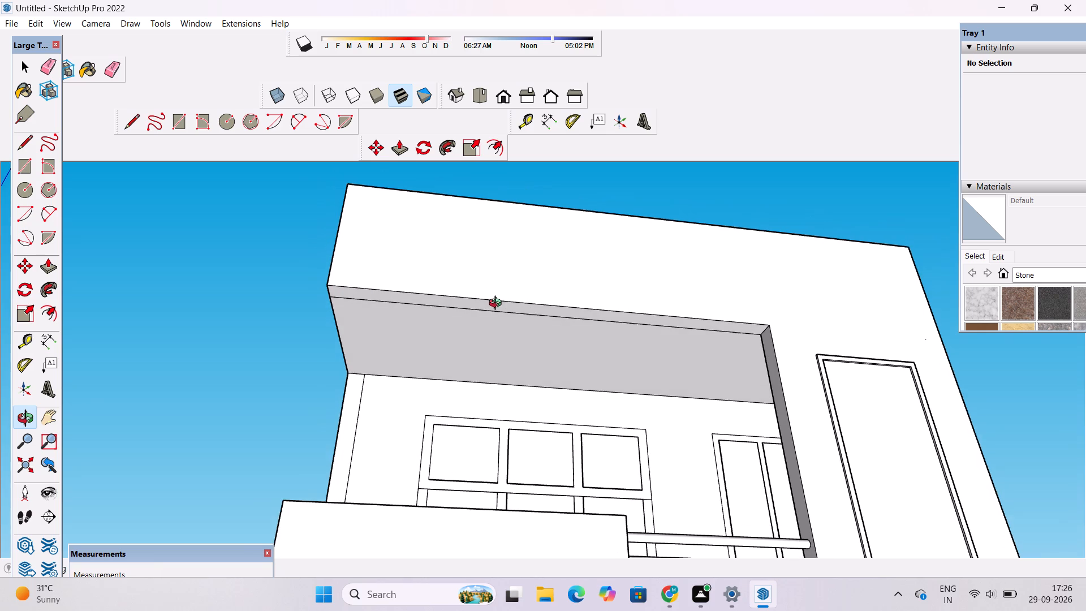
scroll(497, 298, "up", 3)
left_click_drag(540, 257, 460, 236)
scroll(469, 298, "down", 5)
left_click_drag(484, 331, 484, 248)
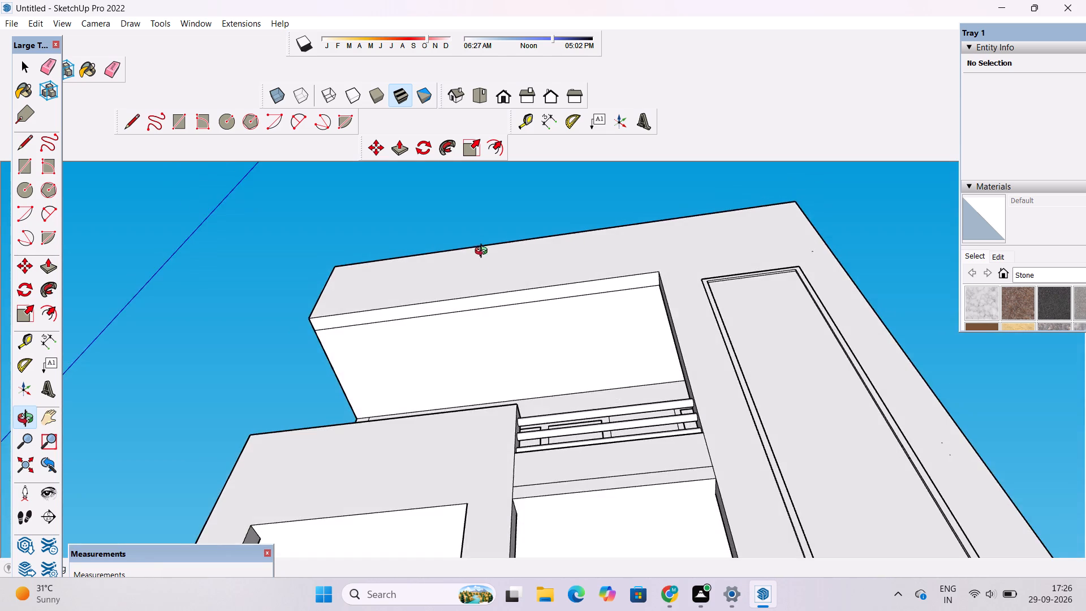
left_click_drag(480, 273, 593, 274, "shift")
scroll(594, 293, "up", 3)
left_click_drag(576, 293, 625, 266)
left_click_drag(643, 311, 633, 324)
left_click_drag(627, 334, 611, 279)
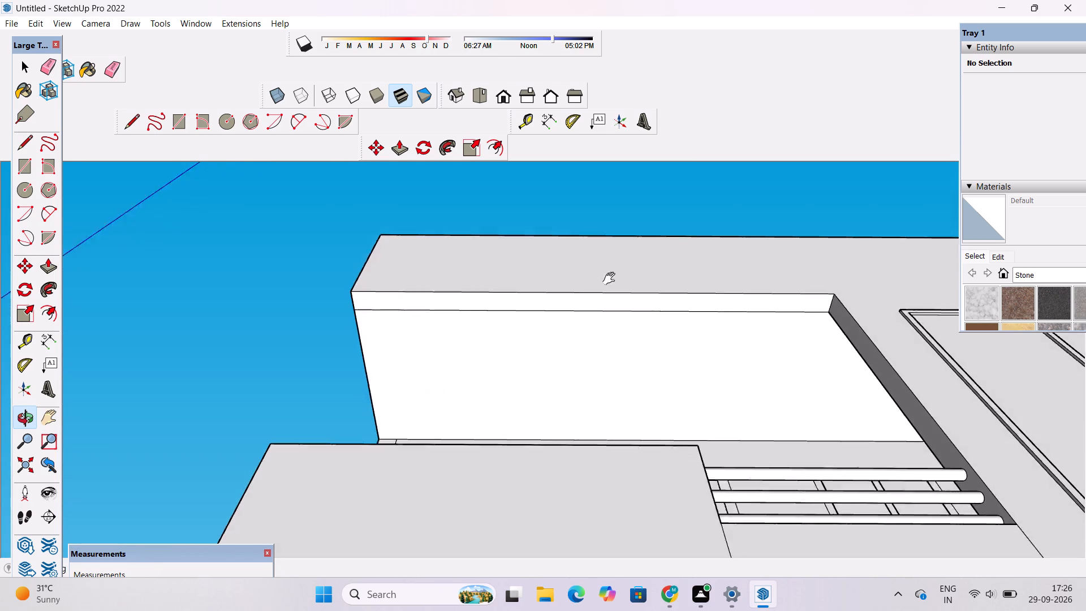
left_click_drag(611, 279, 611, 240)
scroll(607, 228, "down", 3)
left_click_drag(613, 277, 623, 329)
left_click_drag(661, 244, 631, 259, "shift")
scroll(600, 261, "down", 1)
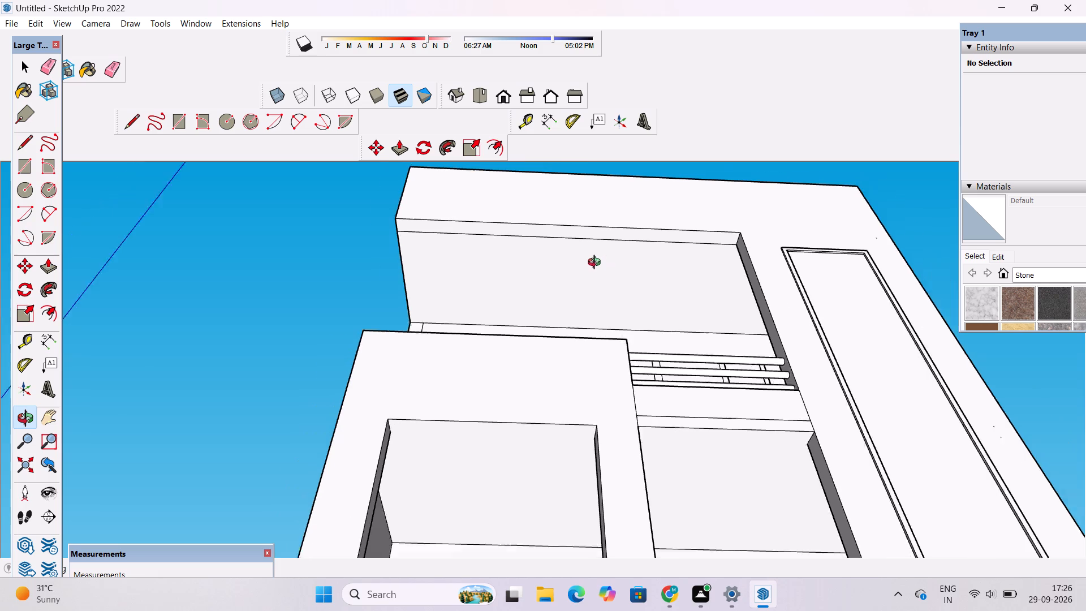
scroll(597, 264, "down", 2)
left_click_drag(594, 266, 584, 320)
left_click_drag(575, 312, 547, 291)
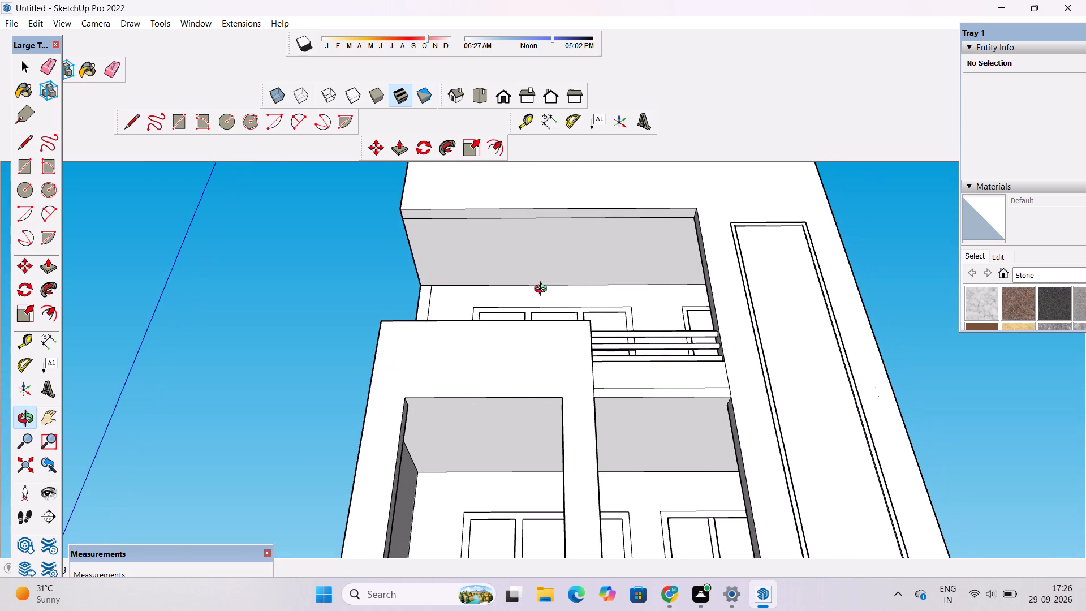
Erase the vertical line near the outer edge of the upper-floor wall, beside the large three-pane window.
scroll(543, 290, "down", 3)
left_click_drag(554, 279, 571, 390)
scroll(486, 295, "up", 5)
scroll(435, 297, "up", 4)
left_click_drag(434, 301, 426, 373)
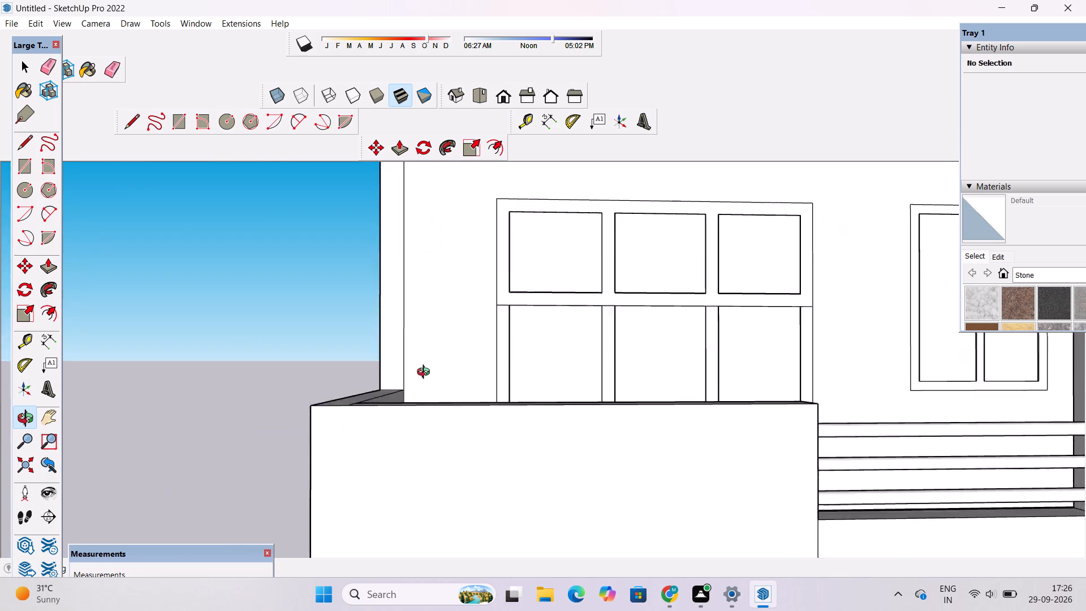
left_click_drag(426, 373, 412, 429)
left_click_drag(408, 368, 420, 319)
left_click_drag(421, 316, 438, 406, "shift")
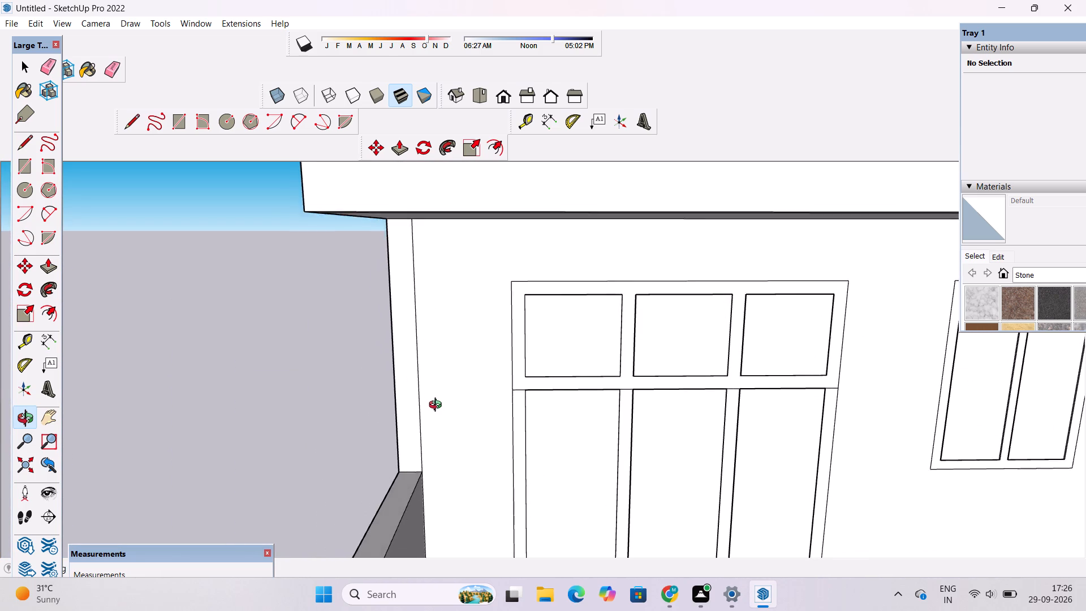
left_click_drag(438, 406, 443, 360)
key("e")
left_click_drag(437, 299, 415, 344)
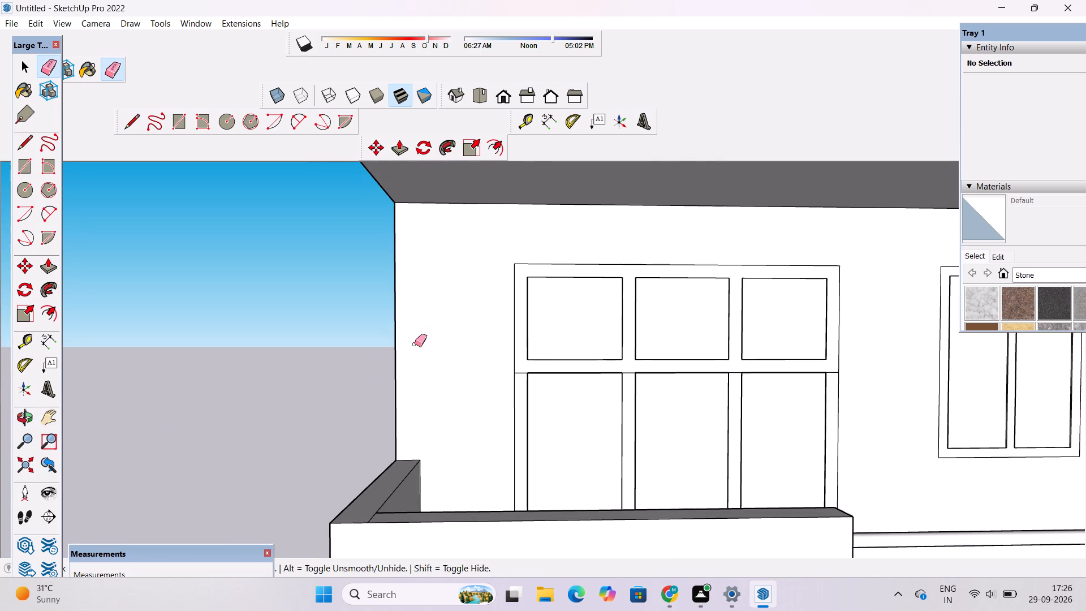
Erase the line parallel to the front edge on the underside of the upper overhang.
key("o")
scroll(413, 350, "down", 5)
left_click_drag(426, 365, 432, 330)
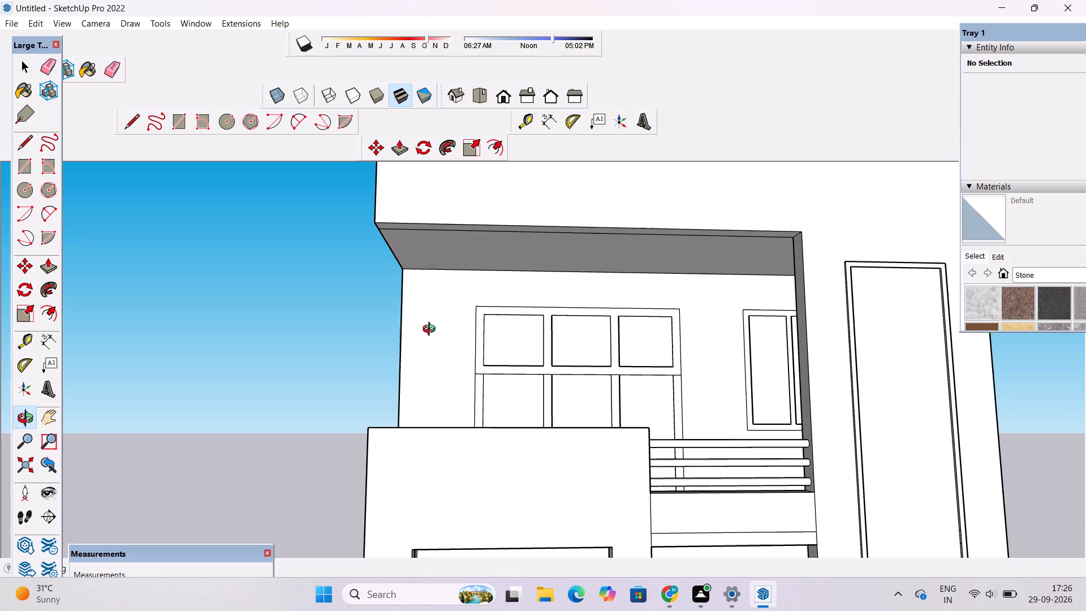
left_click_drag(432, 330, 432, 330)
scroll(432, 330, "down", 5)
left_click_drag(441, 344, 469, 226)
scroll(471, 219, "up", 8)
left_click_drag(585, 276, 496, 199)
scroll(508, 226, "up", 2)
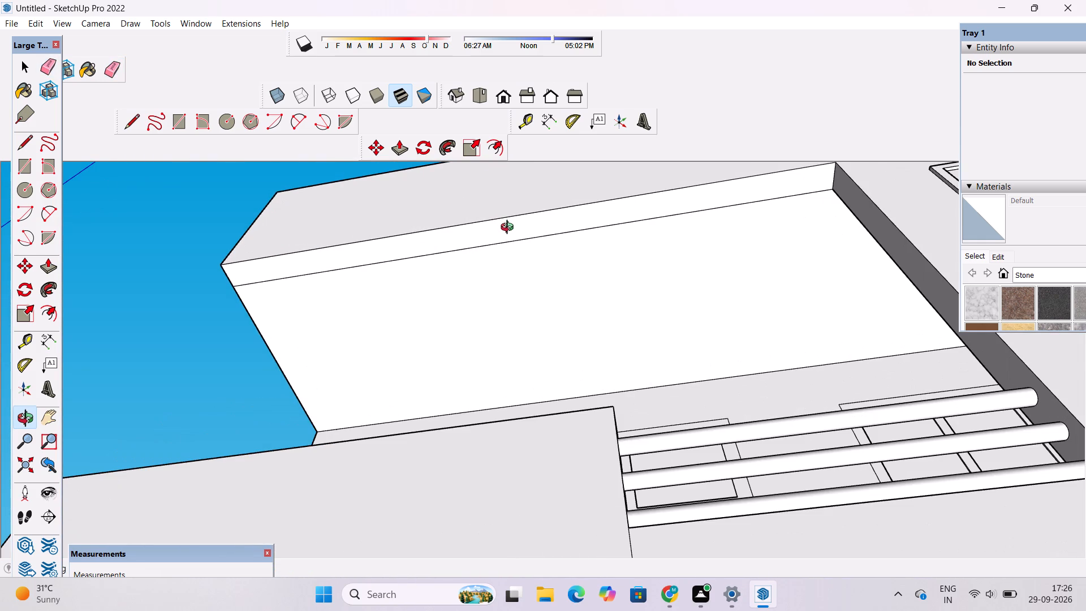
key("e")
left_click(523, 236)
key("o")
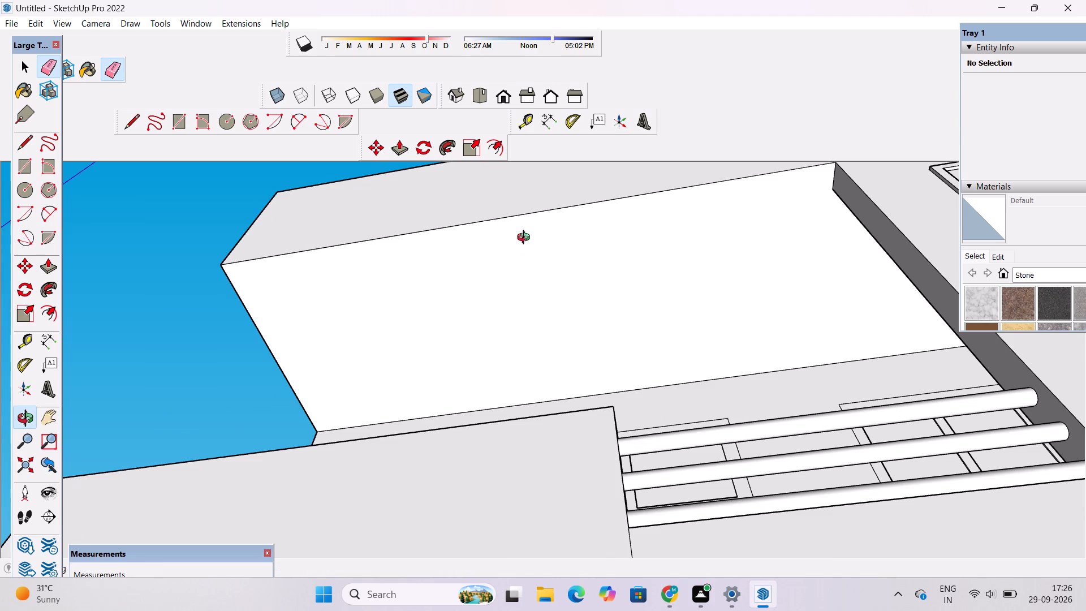
Examine the overhang, the balconies and the top-floor terrace and roof from several angles around the building.
scroll(526, 239, "down", 6)
left_click_drag(578, 218, 599, 321)
scroll(585, 282, "down", 2)
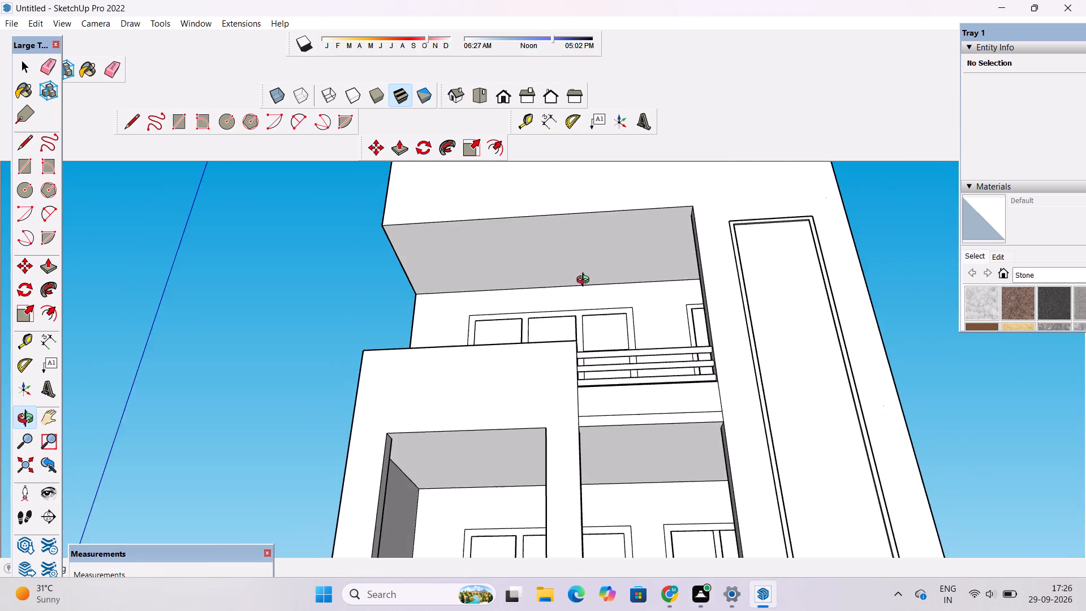
scroll(585, 281, "down", 3)
scroll(566, 283, "up", 3)
left_click_drag(565, 283, 696, 444)
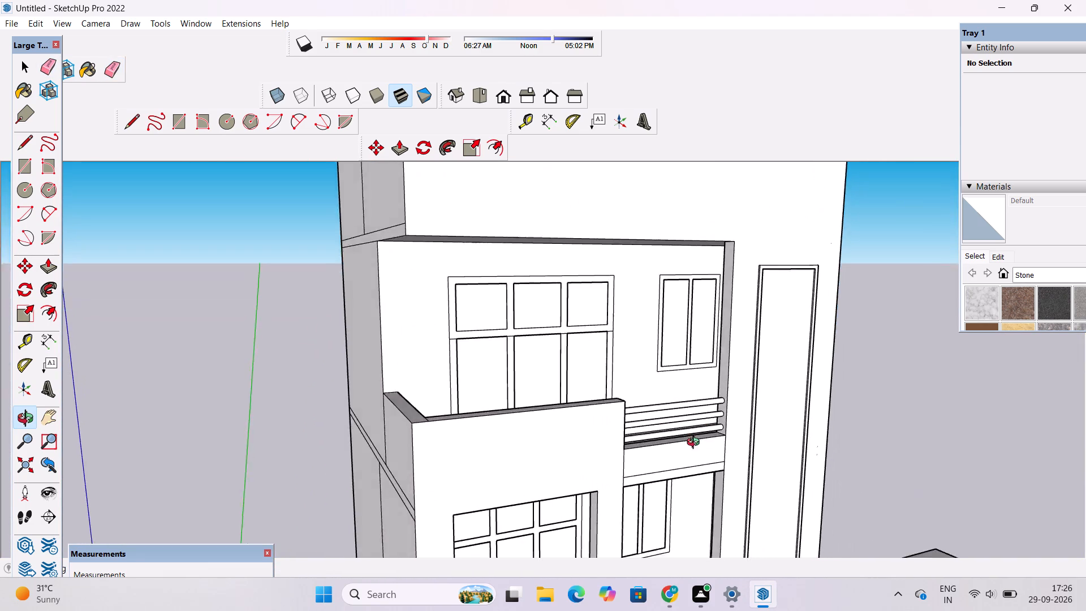
left_click_drag(696, 444, 721, 434)
scroll(569, 371, "up", 4)
left_click_drag(630, 392, 481, 341)
scroll(543, 218, "down", 6)
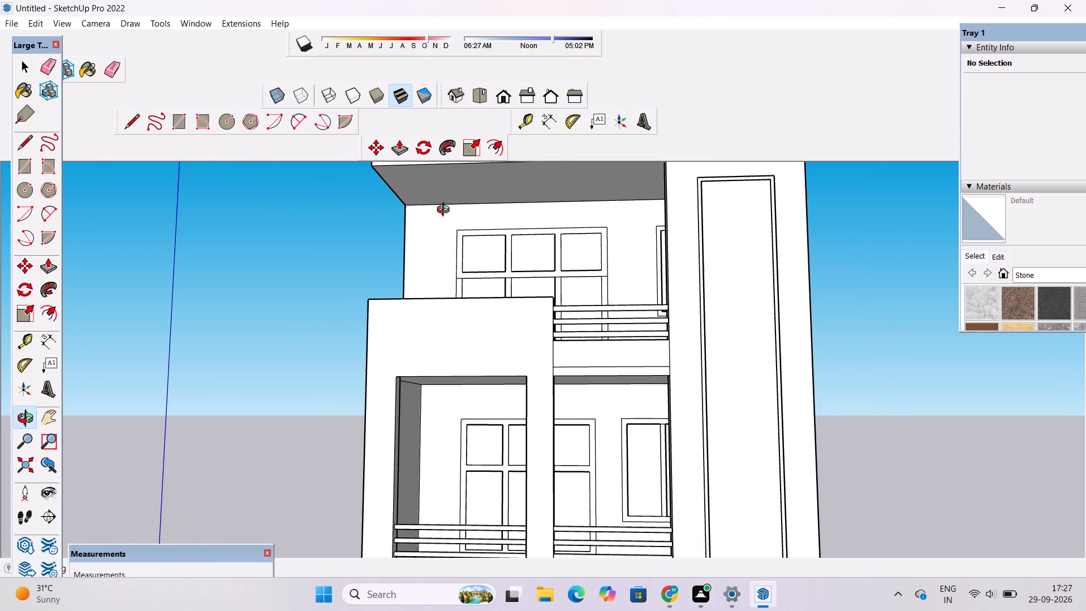
scroll(558, 272, "down", 5)
left_click_drag(294, 199, 469, 363)
scroll(443, 270, "down", 14)
scroll(443, 201, "up", 4)
left_click_drag(464, 243, 474, 210)
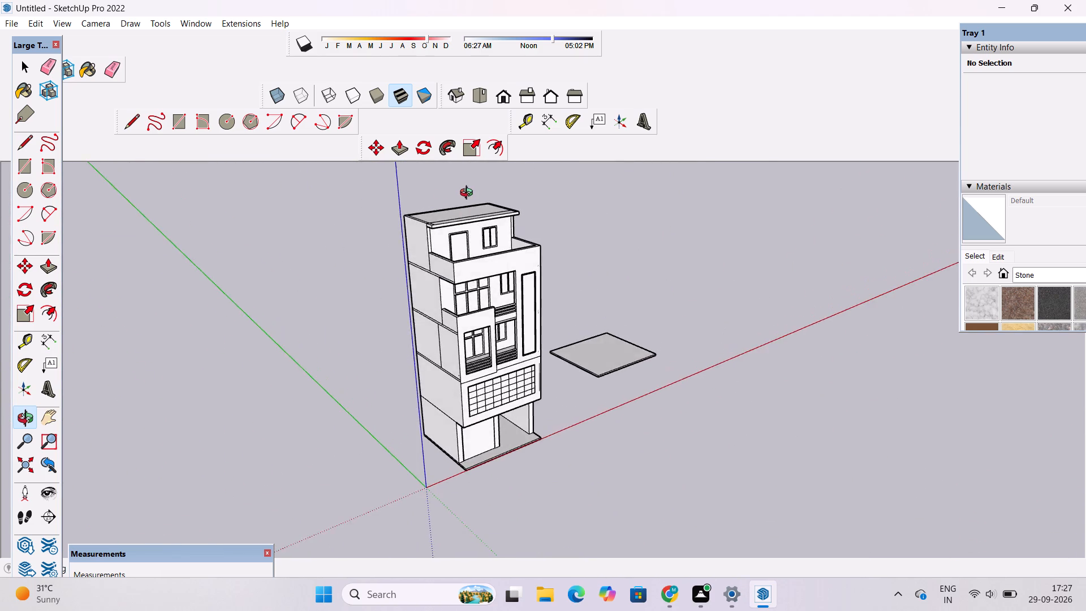
scroll(468, 192, "up", 18)
scroll(402, 258, "up", 2)
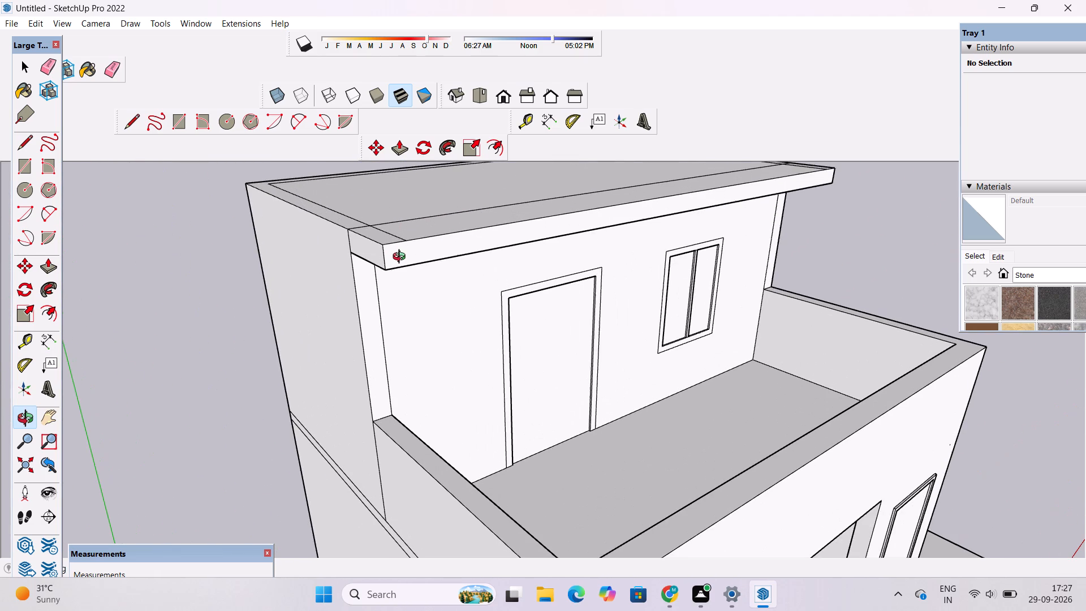
scroll(407, 240, "down", 5)
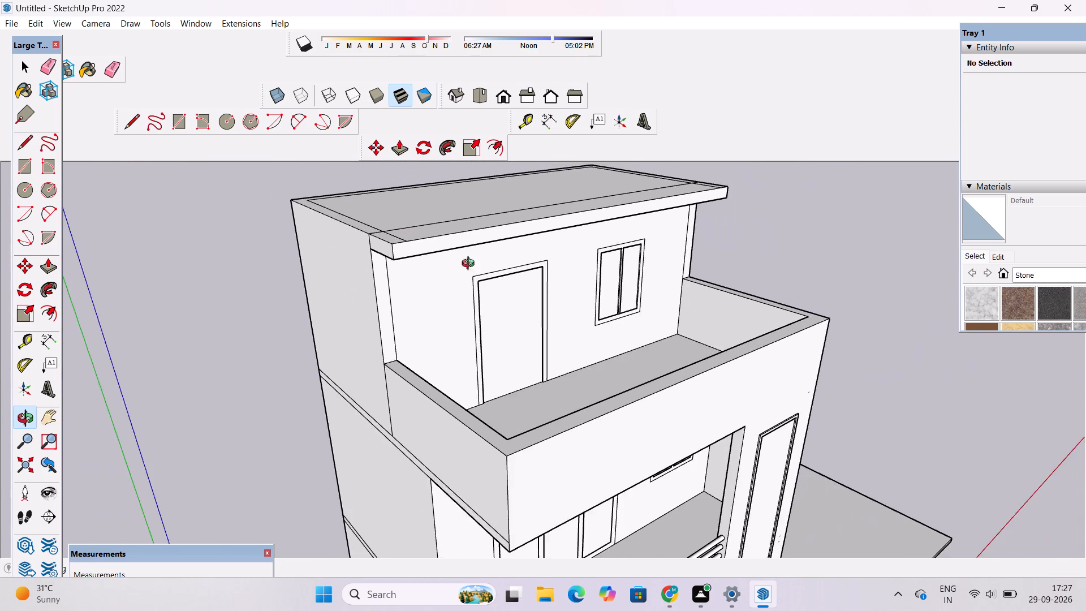
left_click_drag(544, 265, 384, 291)
scroll(427, 307, "up", 3)
scroll(427, 307, "down", 5)
left_click_drag(546, 361, 542, 226)
left_click_drag(562, 296, 386, 337)
scroll(421, 278, "down", 11)
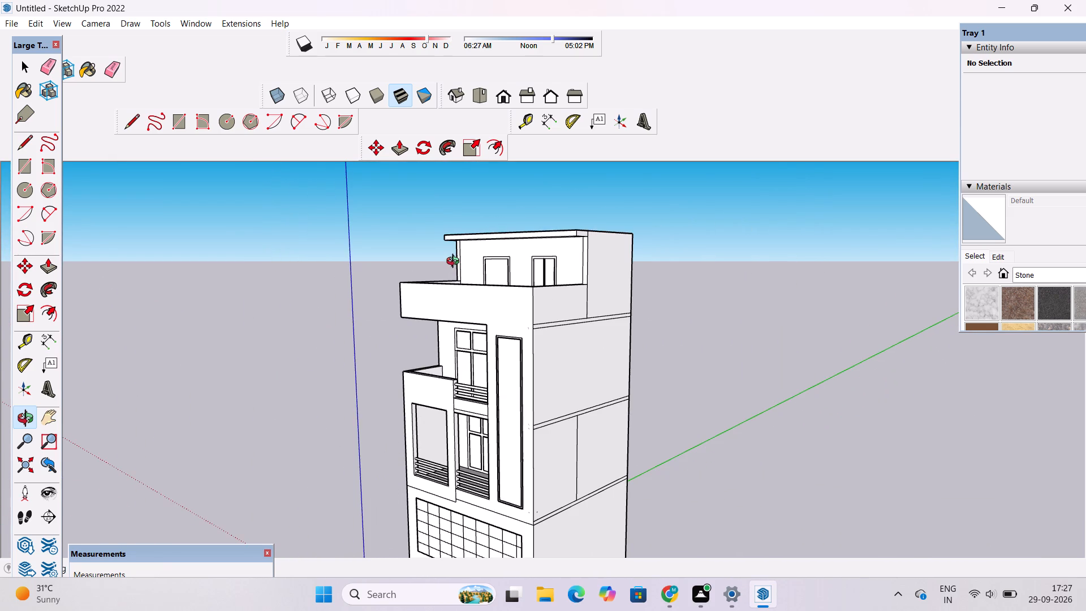
Erase the vertical line on the tall-panel side wall, below where the terrace parapet meets the top-floor room.
scroll(462, 260, "down", 4)
scroll(503, 292, "up", 9)
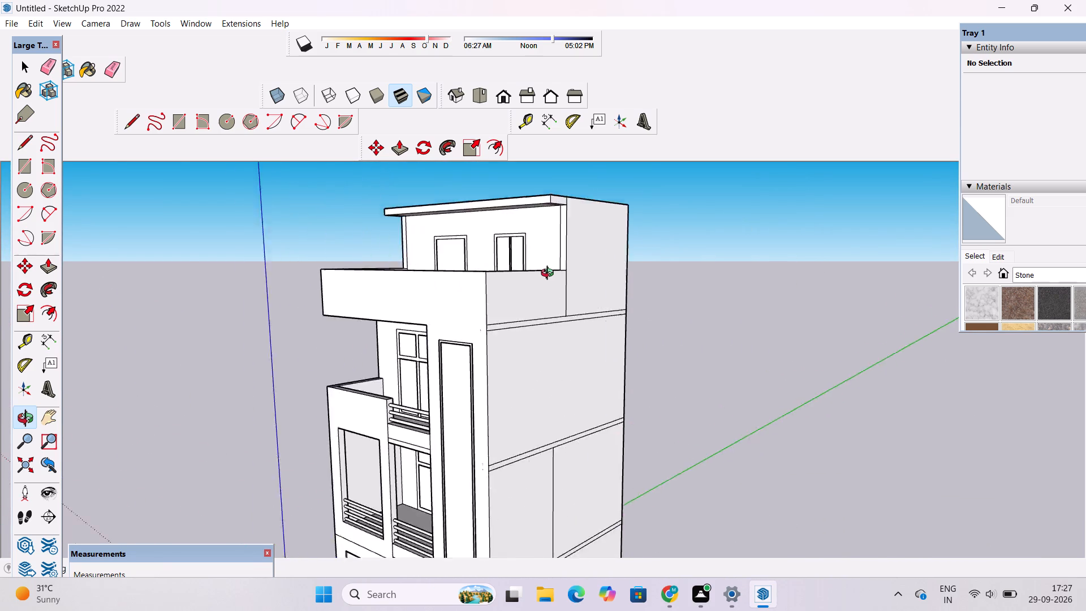
scroll(550, 274, "up", 2)
key("e")
left_click_drag(591, 283, 572, 294)
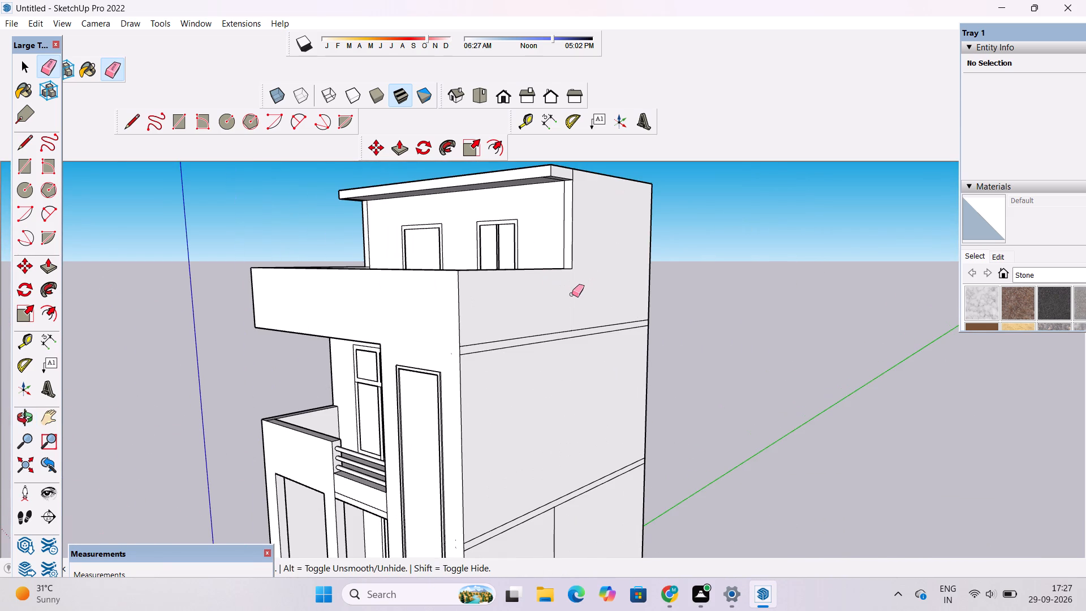
Erase the matching vertical line on the opposite side wall, below the junction of the terrace parapet and top-floor room.
key("o")
scroll(569, 284, "down", 2)
left_click_drag(545, 298, 628, 345)
scroll(475, 244, "up", 4)
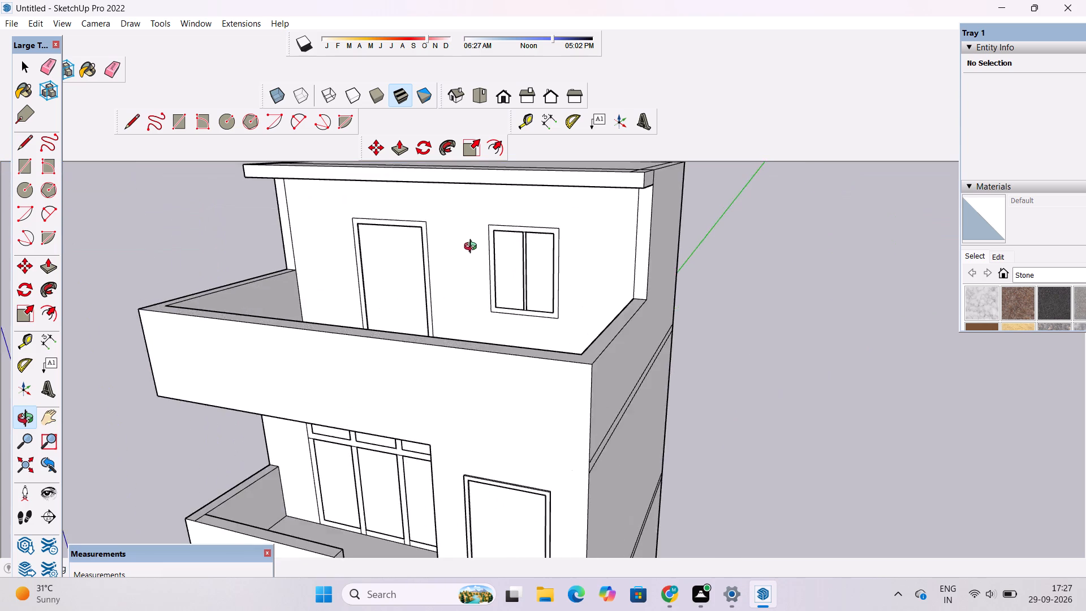
left_click_drag(478, 261, 705, 309)
scroll(548, 279, "down", 4)
left_click_drag(387, 329, 385, 322)
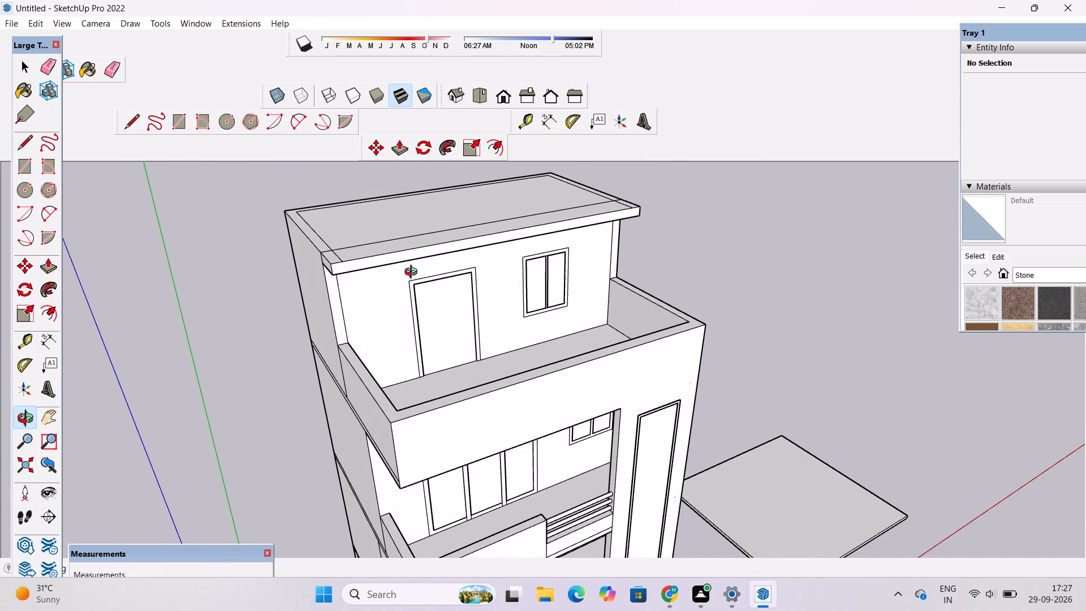
scroll(417, 264, "down", 1)
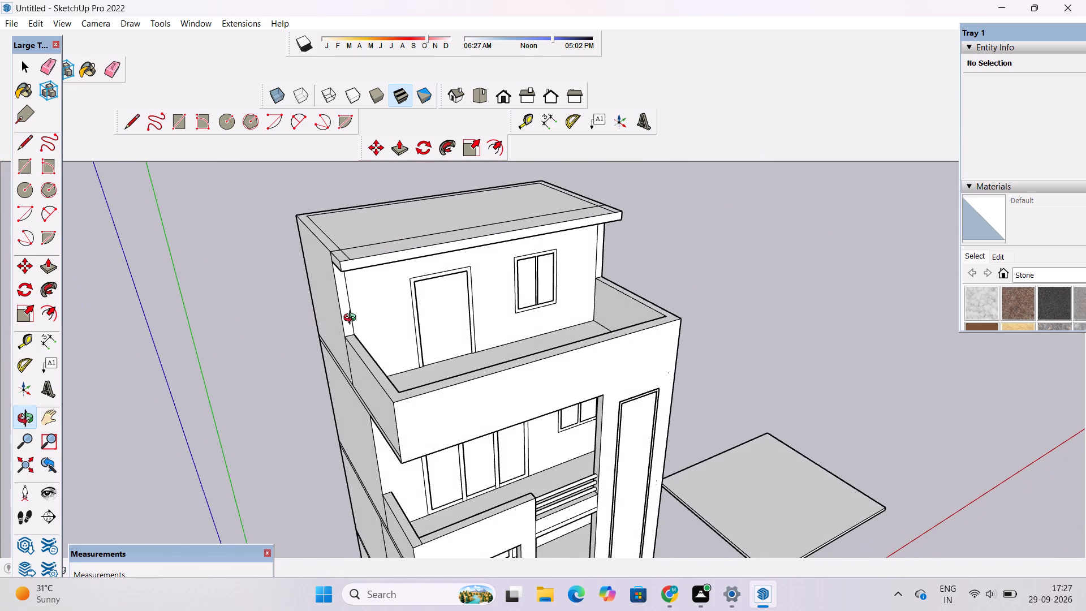
key("e")
scroll(346, 314, "up", 1)
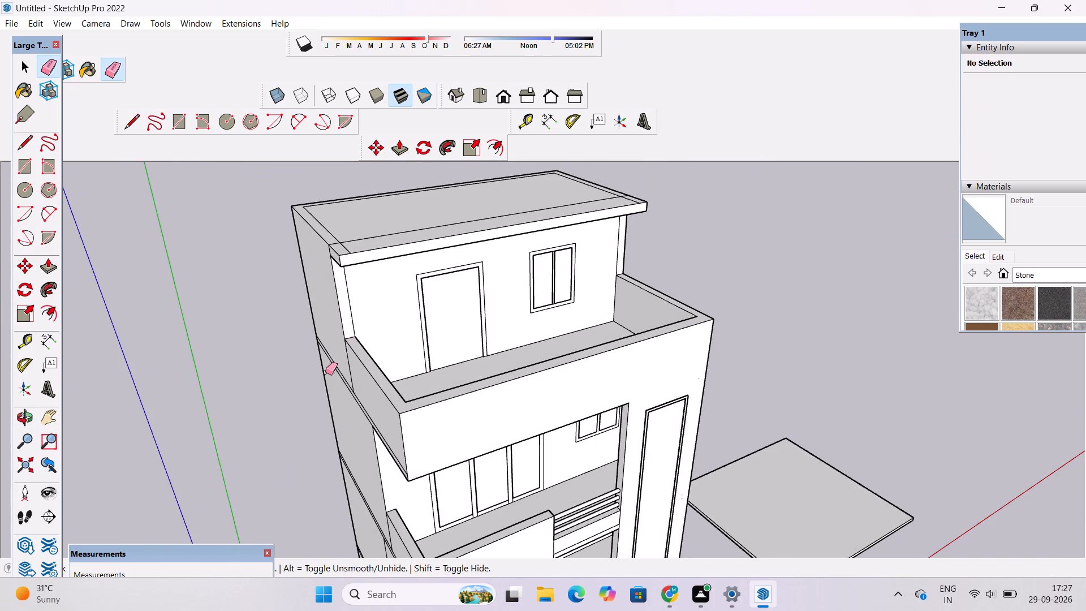
scroll(316, 365, "down", 3)
scroll(308, 384, "up", 8)
left_click_drag(417, 347, 403, 336)
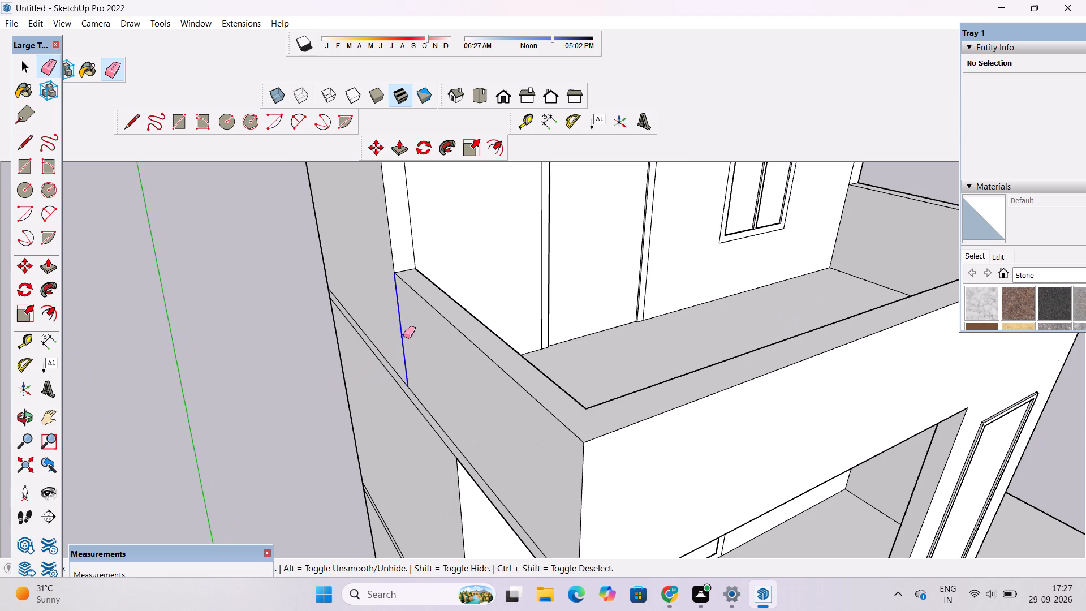
left_click_drag(403, 336, 390, 332)
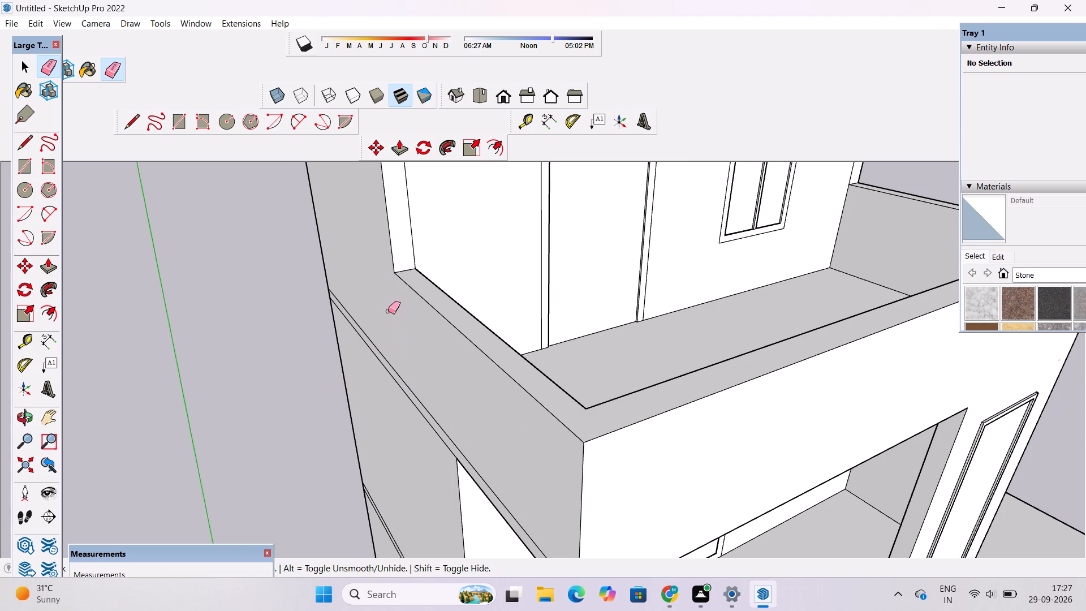
Examine the terrace parapet, the front facade and the side walls of the upper floors for leftover lines.
scroll(390, 304, "down", 3)
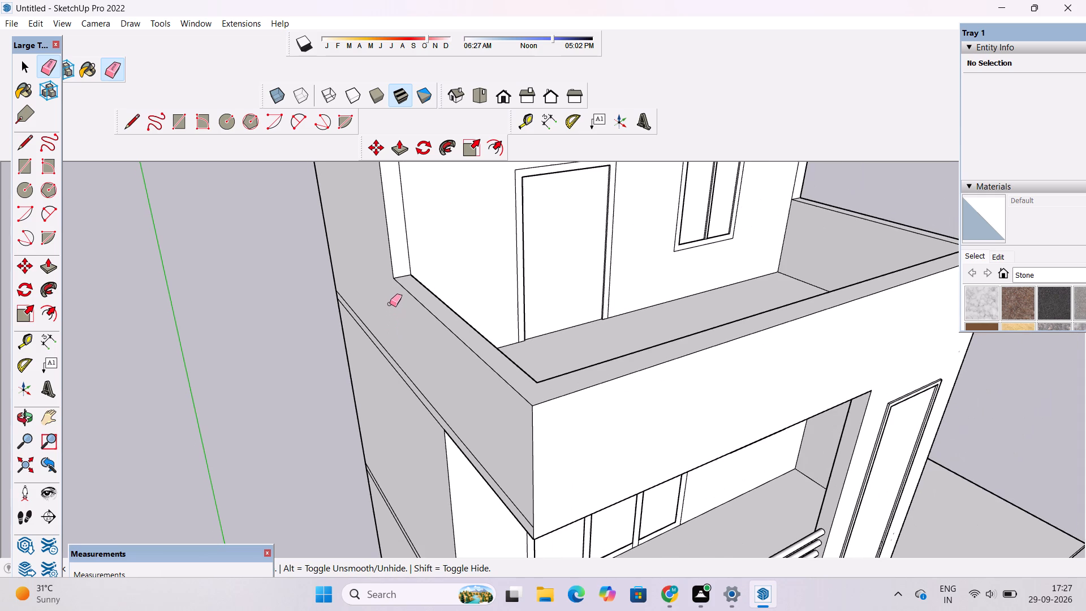
scroll(390, 305, "up", 1)
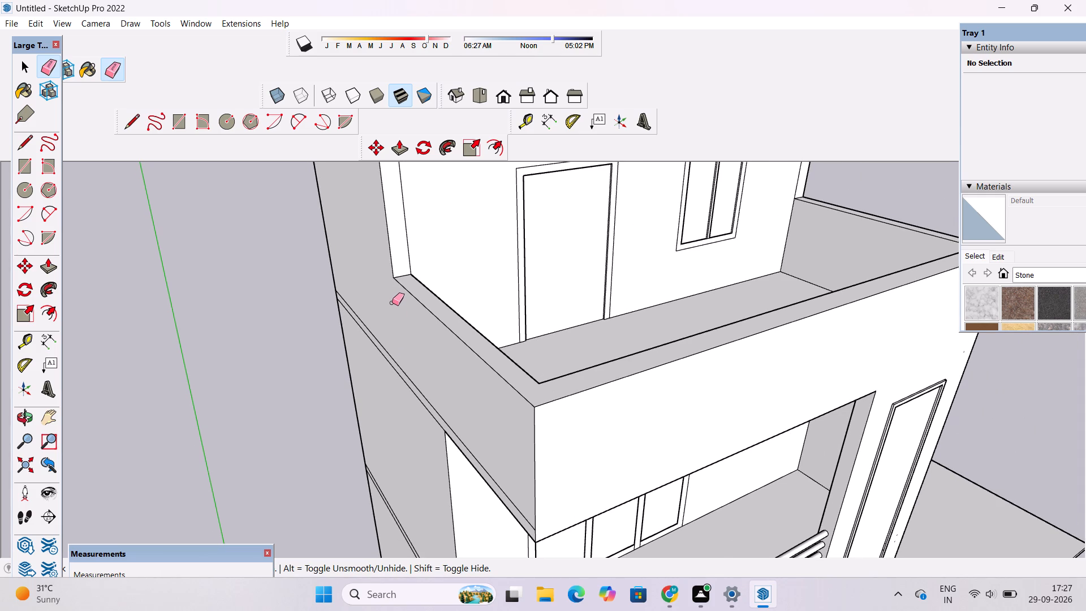
scroll(392, 303, "down", 5)
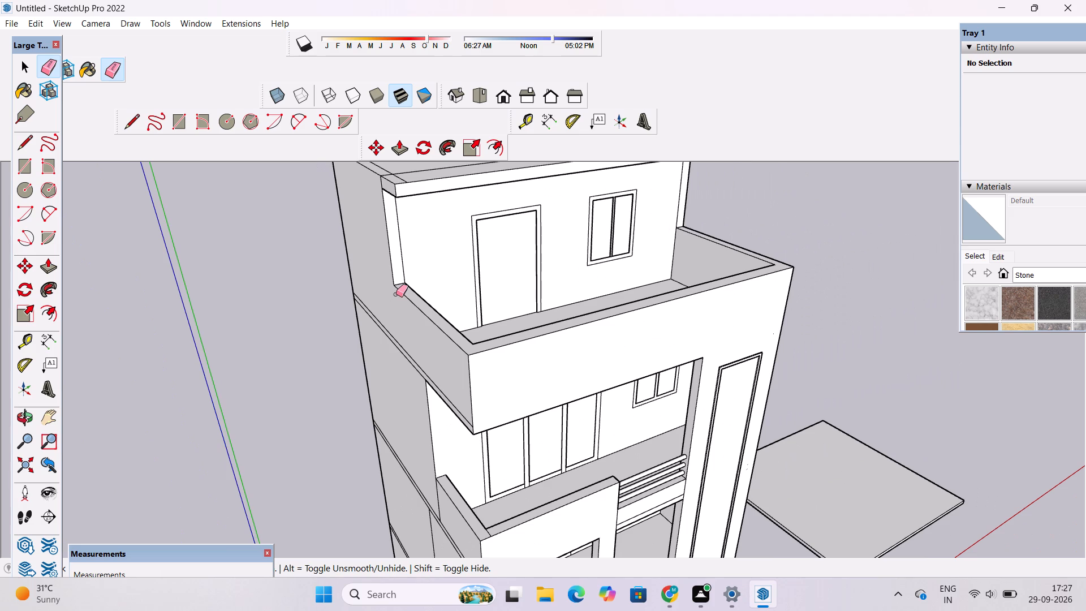
key("o")
scroll(400, 295, "down", 1)
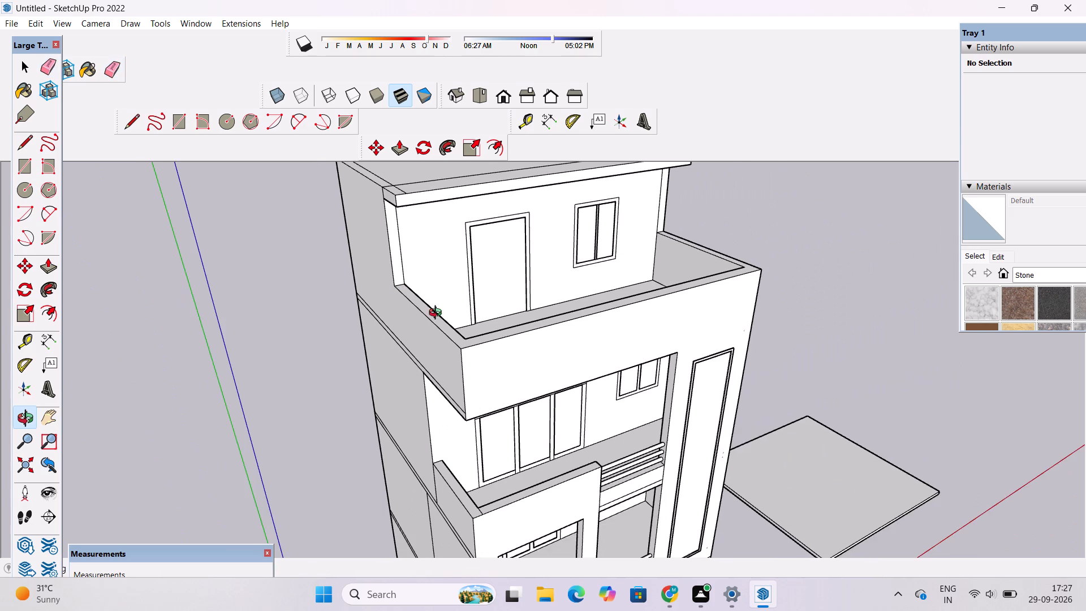
left_click_drag(439, 323, 443, 294)
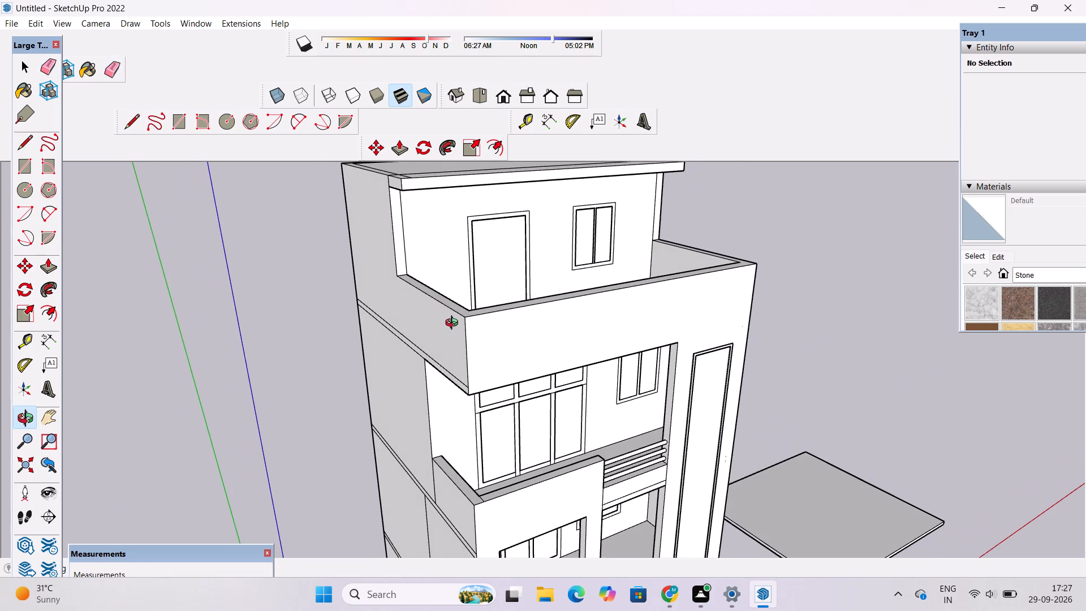
left_click_drag(455, 326, 454, 311)
scroll(452, 309, "up", 3)
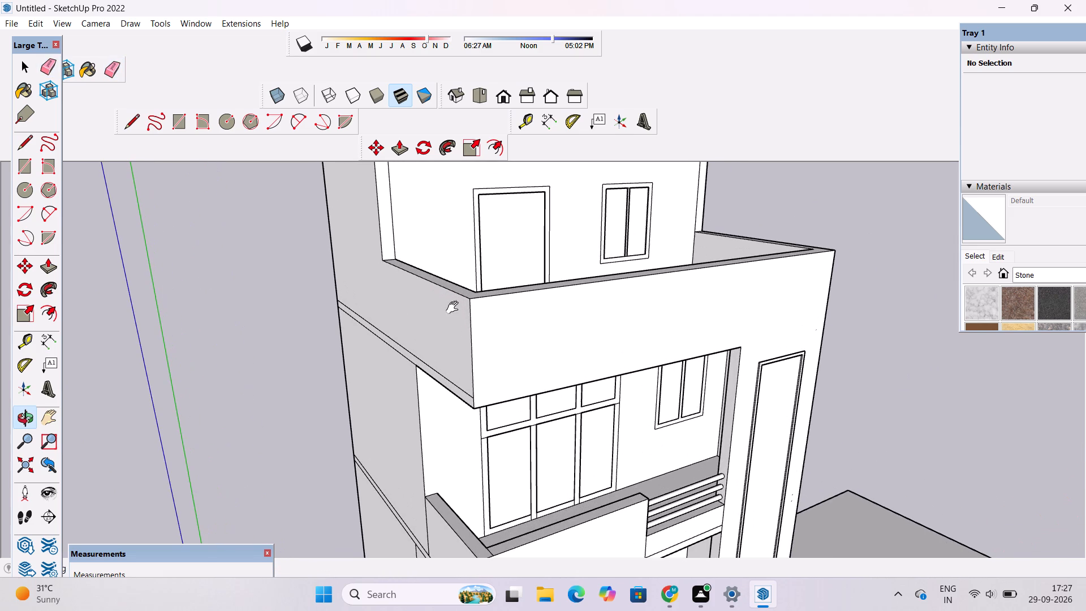
left_click_drag(455, 308, 493, 310, "shift")
scroll(489, 330, "down", 4)
scroll(737, 335, "up", 4)
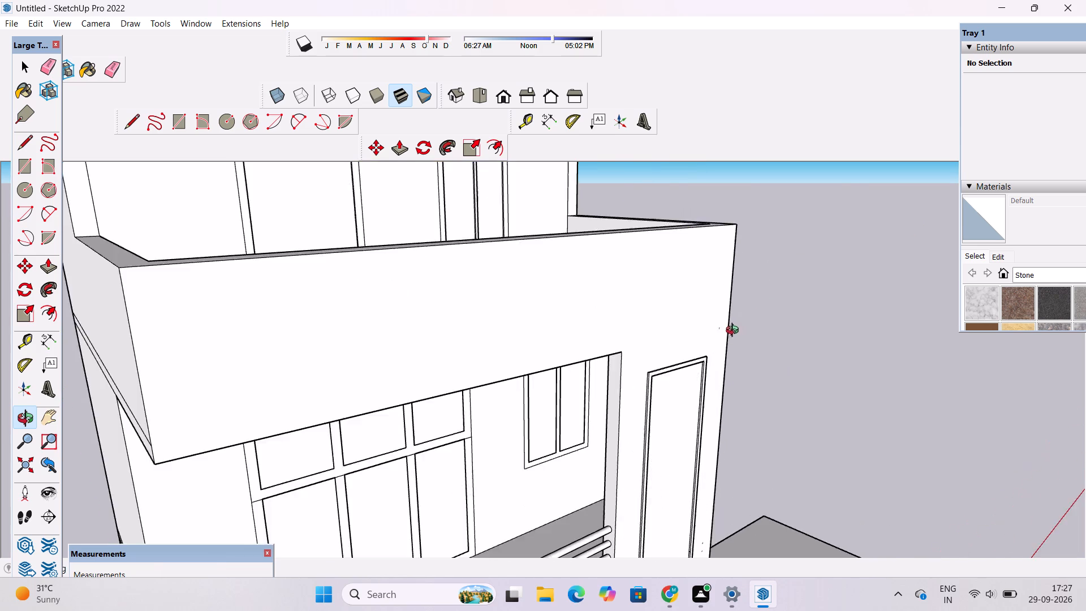
left_click_drag(740, 350, 652, 282)
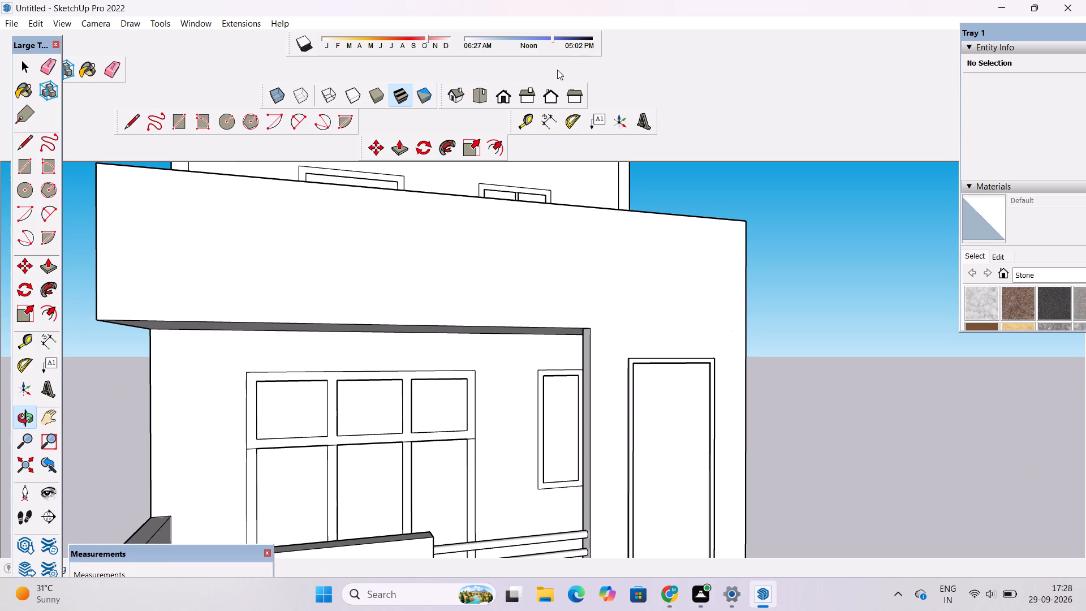
scroll(511, 121, "down", 4)
scroll(500, 218, "down", 6)
left_click_drag(585, 246, 416, 279)
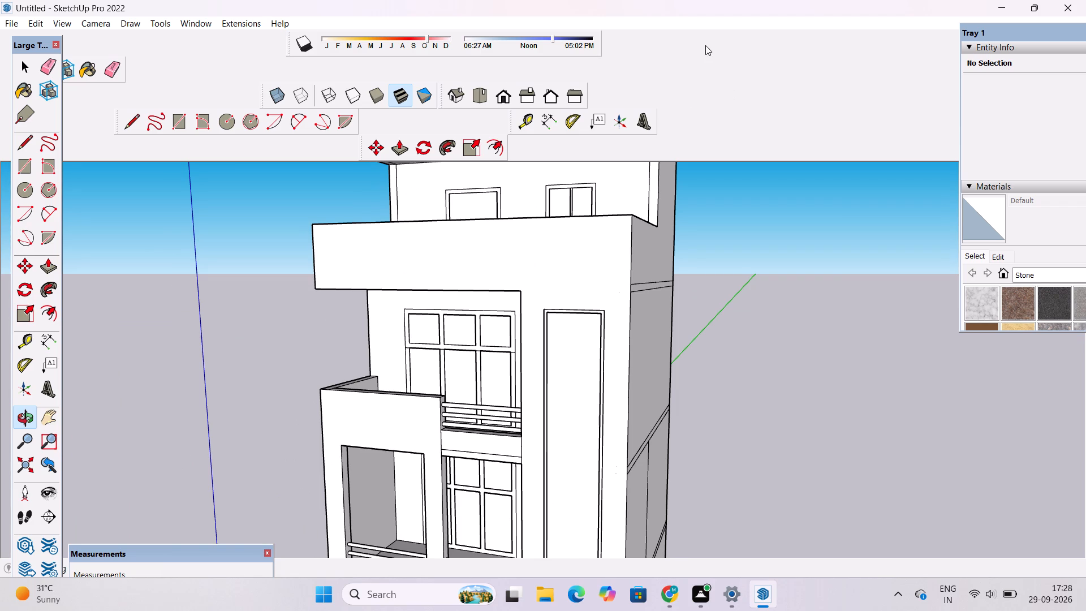
scroll(609, 361, "down", 7)
scroll(534, 343, "up", 4)
left_click_drag(465, 358, 591, 331)
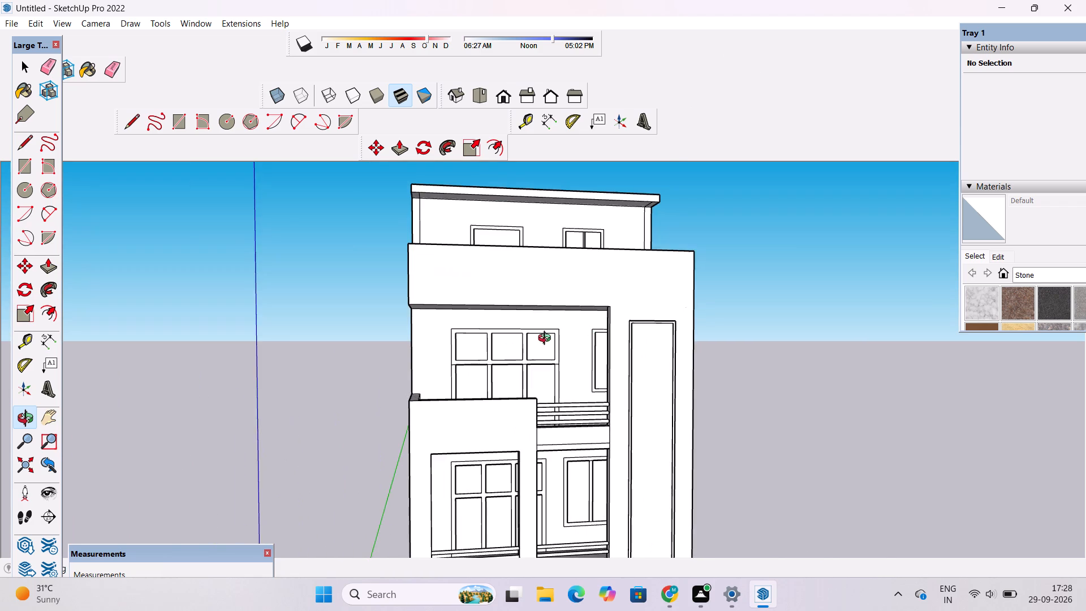
scroll(549, 394, "down", 6)
scroll(582, 278, "up", 6)
Erase the short vertical line between the projecting roof slab's end and the side wall on the tall-panel side.
left_click_drag(734, 261, 234, 268)
left_click(232, 268)
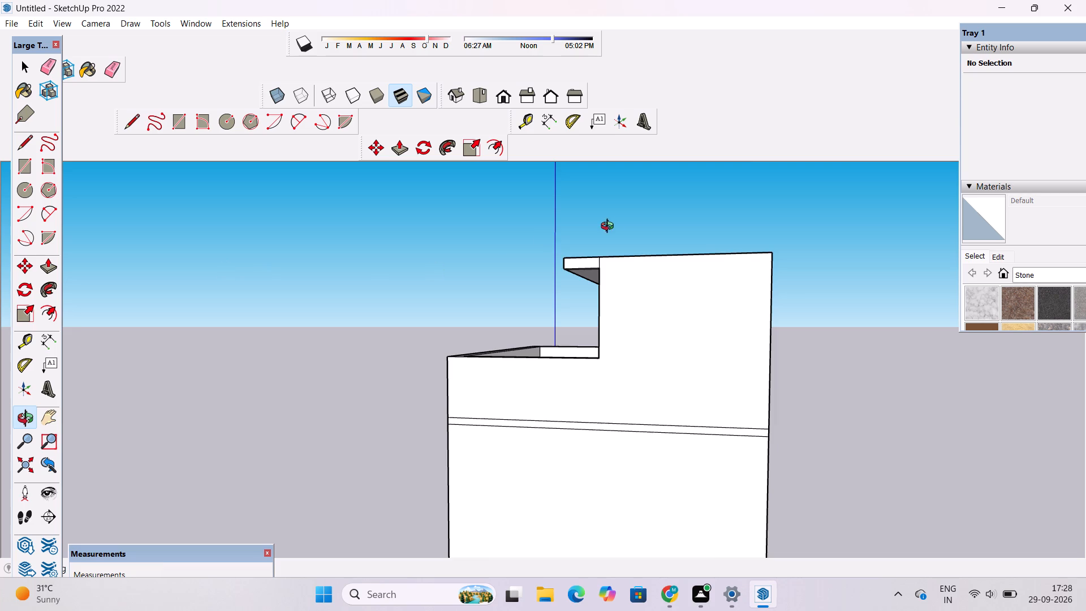
scroll(614, 227, "down", 6)
scroll(619, 274, "up", 14)
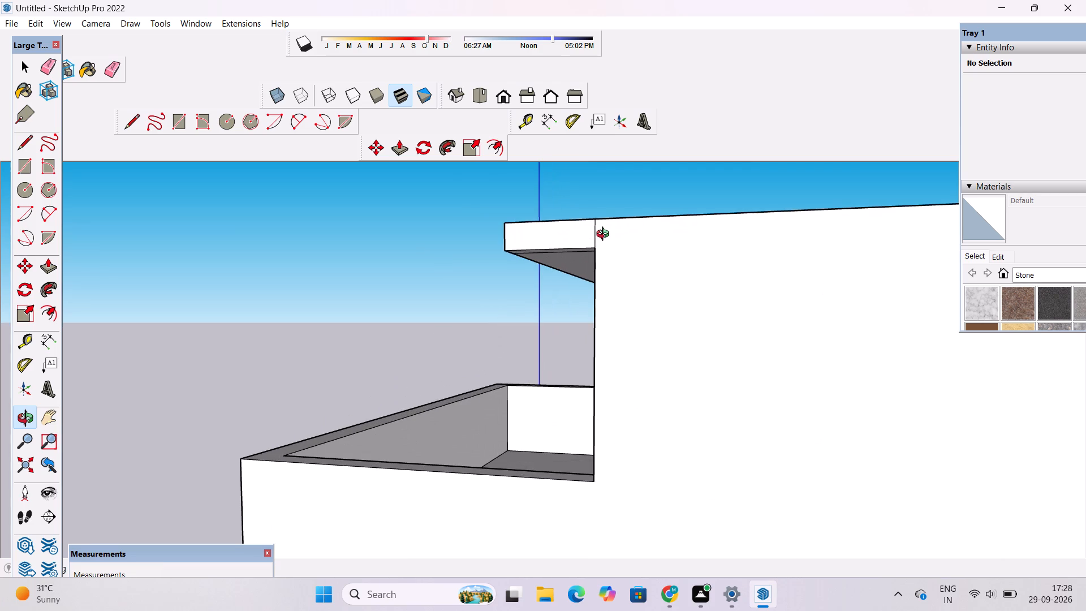
scroll(605, 235, "up", 1)
key("e")
scroll(605, 235, "up", 4)
left_click_drag(603, 233, 579, 235)
Erase the long division line near the roof's front edge and the inner outline line at the end opposite the tall panel.
key("o")
scroll(579, 235, "down", 6)
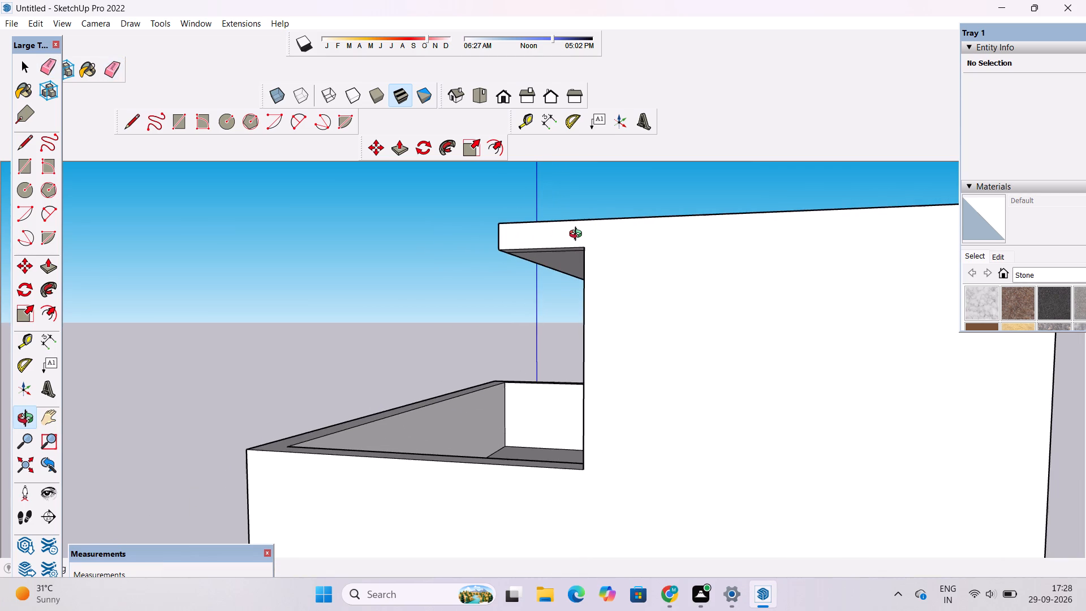
scroll(572, 226, "down", 4)
left_click_drag(495, 249, 779, 236)
scroll(751, 234, "up", 8)
left_click_drag(751, 239, 739, 364)
scroll(695, 349, "up", 2)
scroll(618, 322, "down", 1)
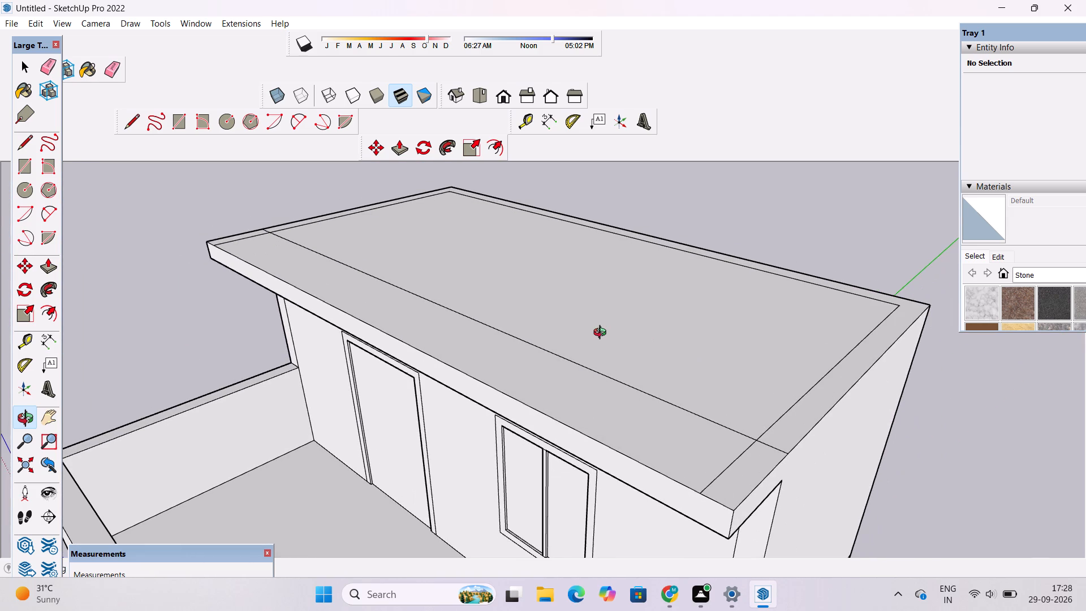
scroll(553, 324, "down", 3)
left_click_drag(518, 362, 536, 366)
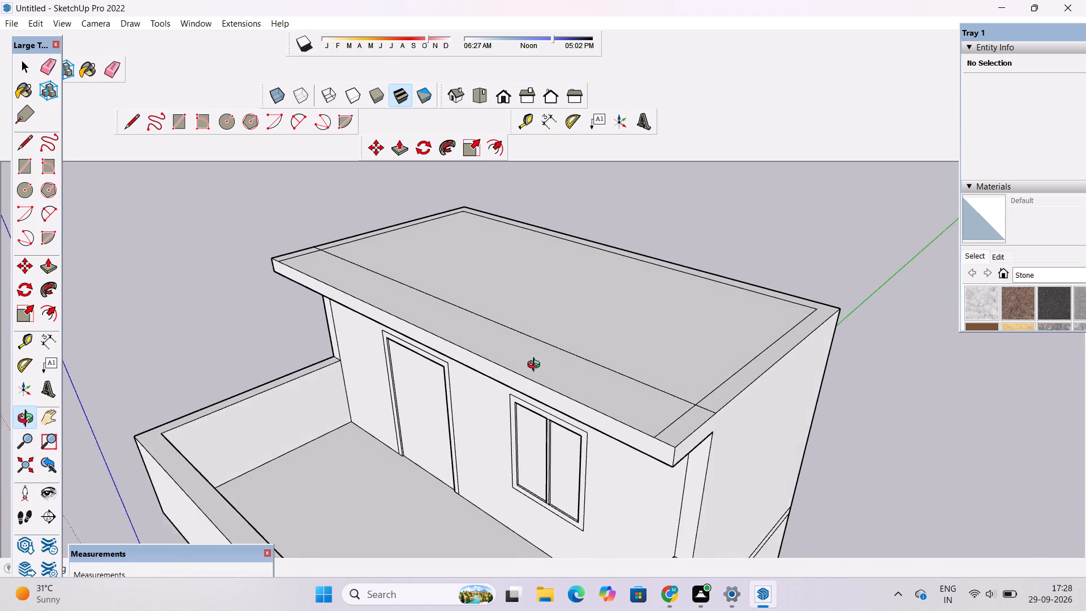
left_click_drag(536, 366, 603, 332)
left_click_drag(603, 332, 456, 433, "shift")
key("e")
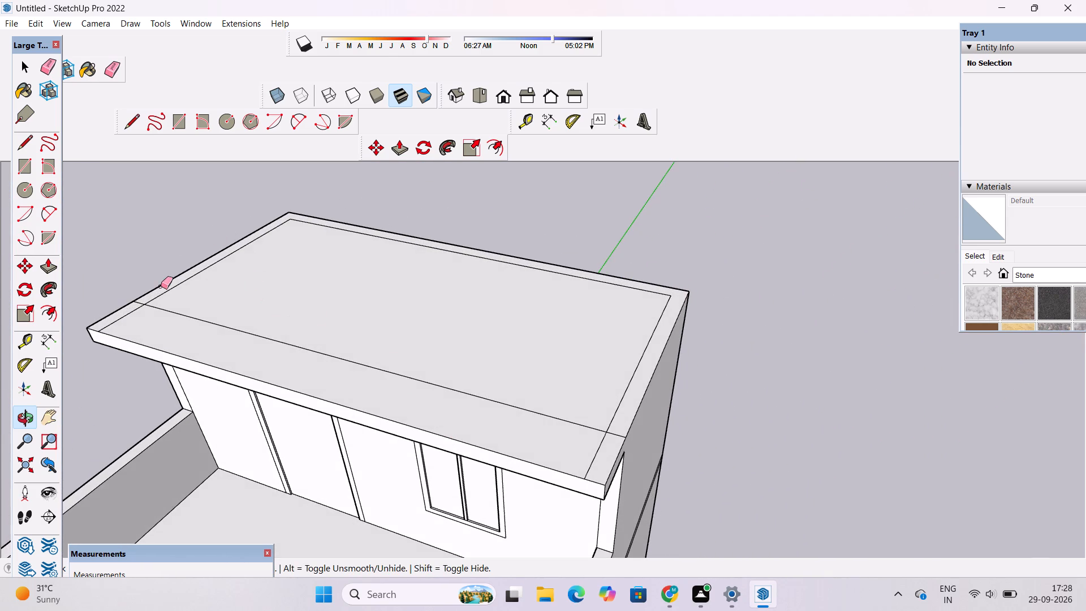
scroll(96, 307, "up", 12)
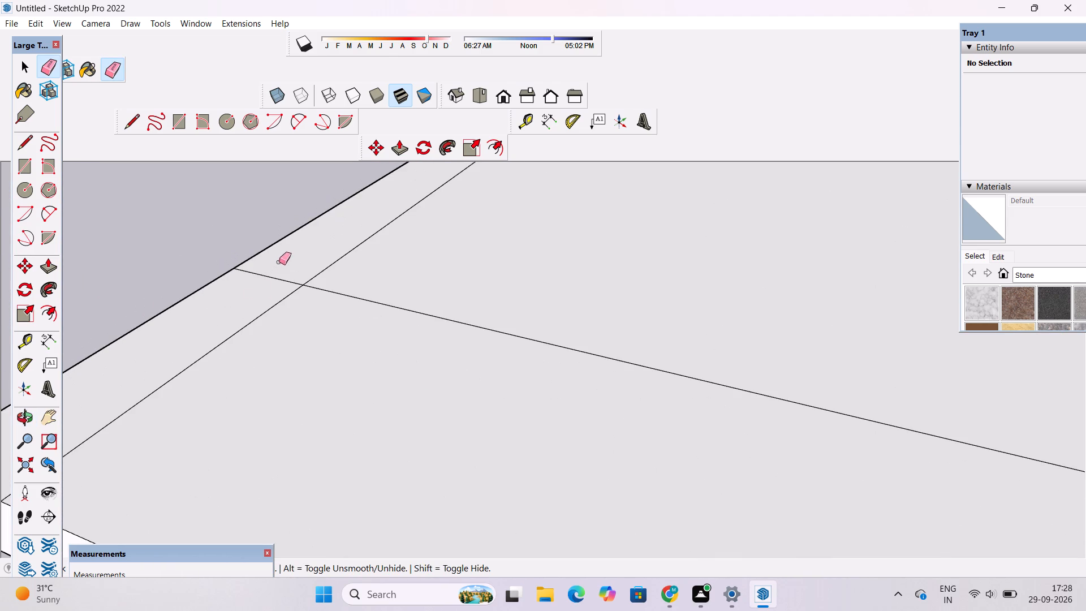
left_click_drag(279, 262, 265, 321)
left_click_drag(309, 263, 316, 292)
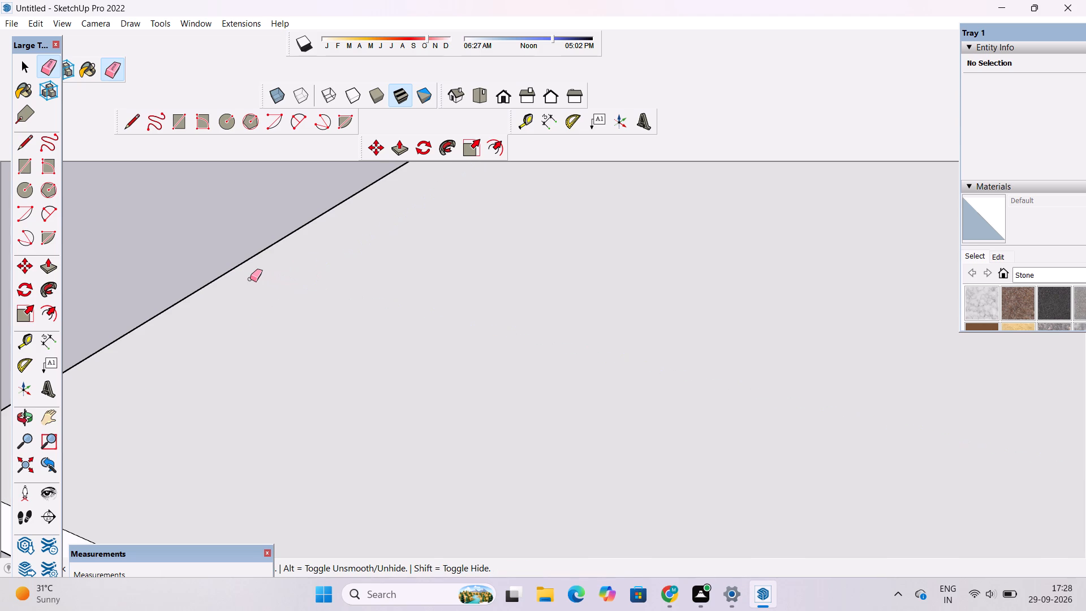
Erase the roof's remaining inner outline lines along the rear and tall-panel-side edges, including the short cross segment.
scroll(244, 274, "down", 13)
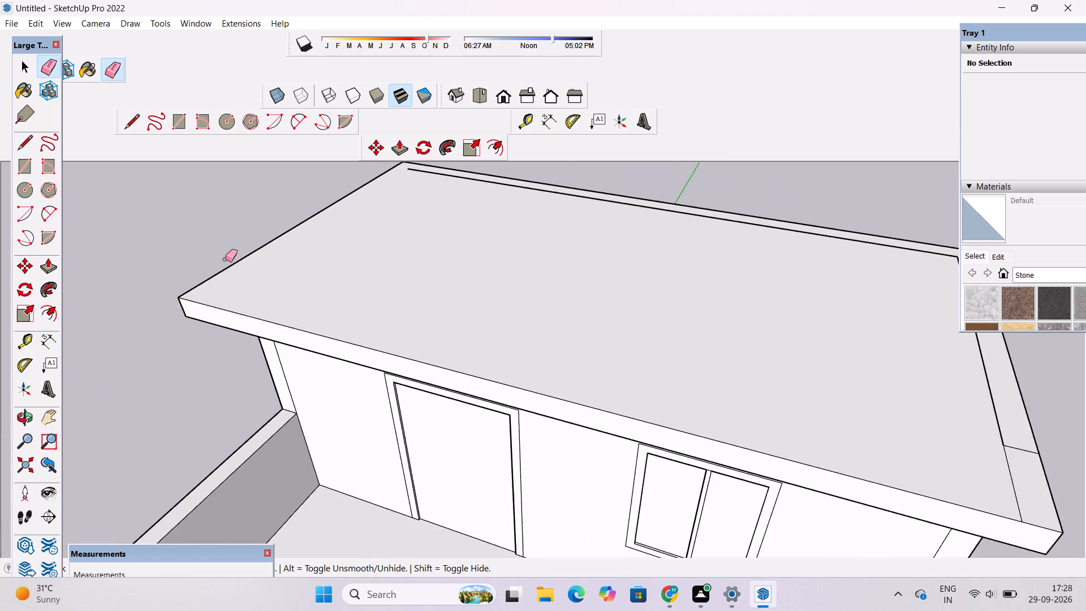
scroll(225, 259, "down", 5)
scroll(394, 249, "up", 14)
left_click_drag(307, 194, 307, 212)
scroll(274, 205, "down", 16)
scroll(451, 311, "up", 4)
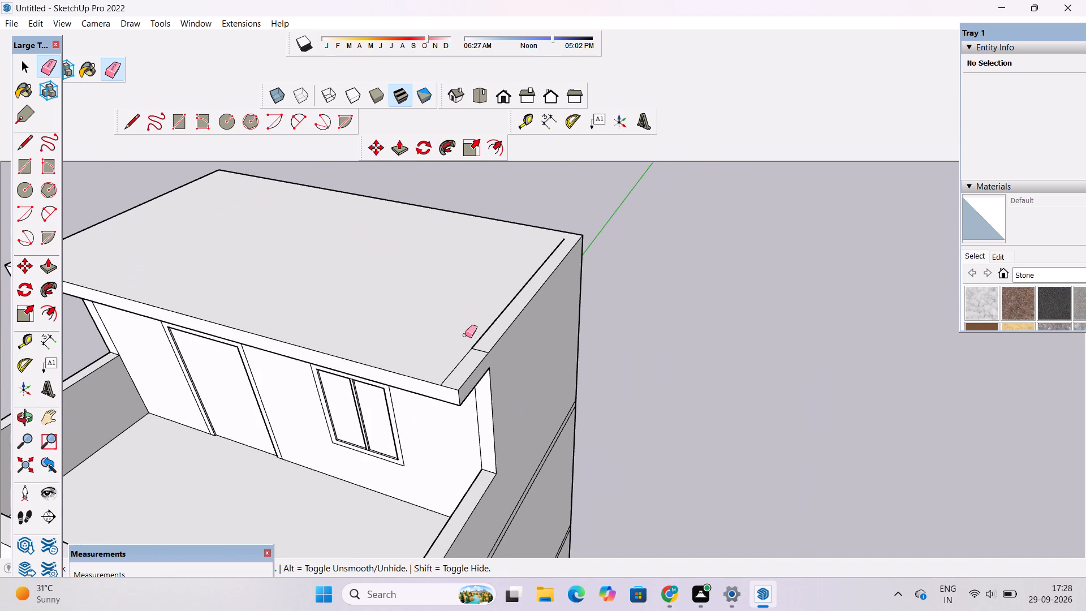
left_click_drag(465, 335, 469, 341)
left_click(469, 341)
left_click(470, 347)
left_click_drag(473, 335, 475, 351)
Examine the front facade, terrace parapet, tall-panel side wall and underside of the roof overhang for leftover lines.
key("o")
scroll(475, 350, "down", 7)
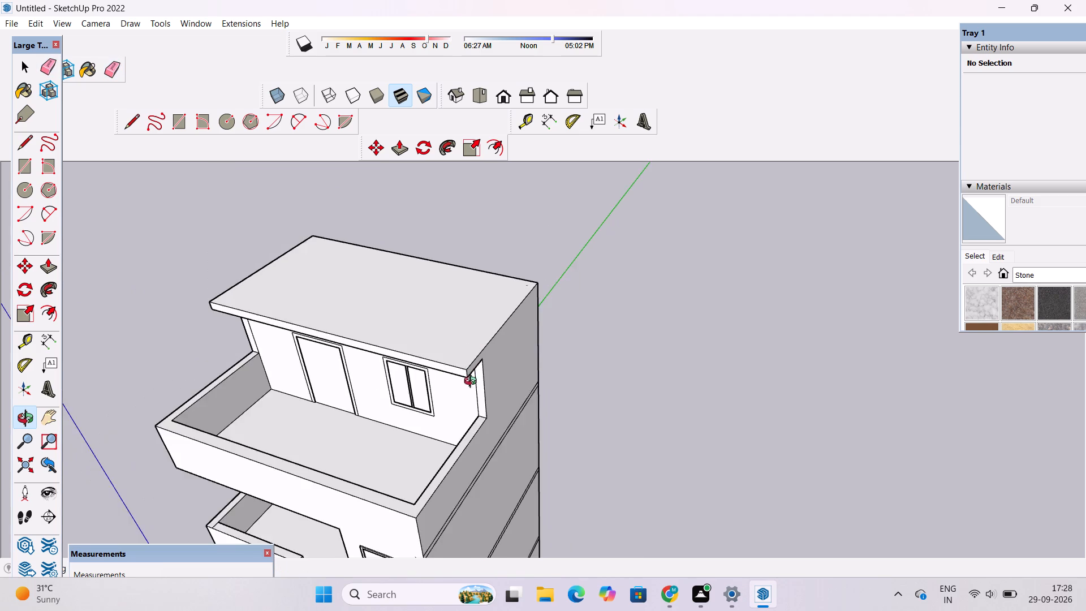
left_click_drag(382, 401, 427, 377)
scroll(430, 365, "down", 6)
left_click_drag(359, 394, 443, 354)
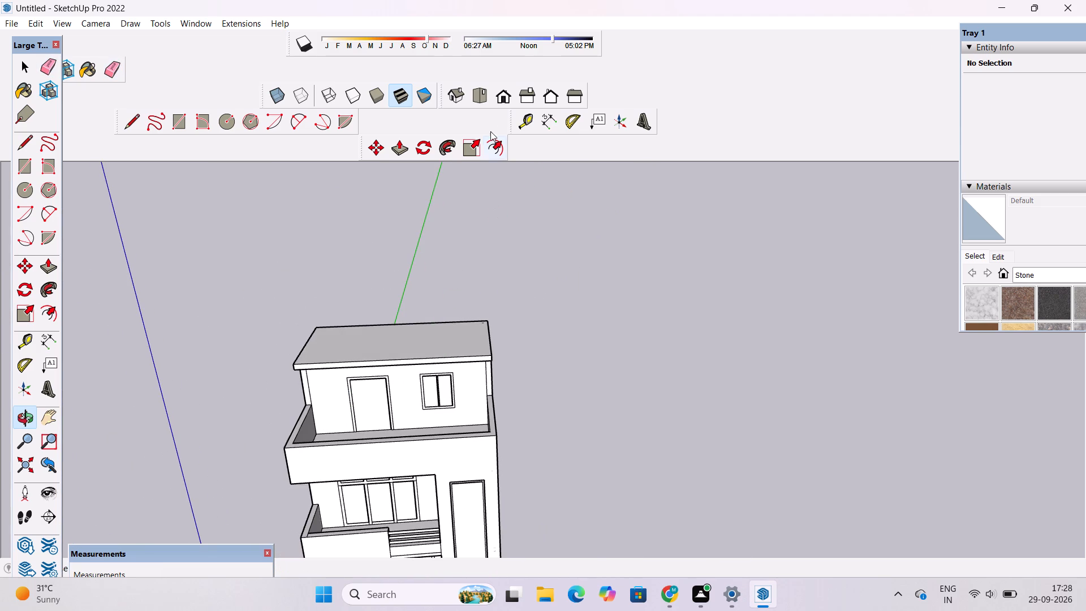
left_click(503, 107)
scroll(503, 327, "down", 4)
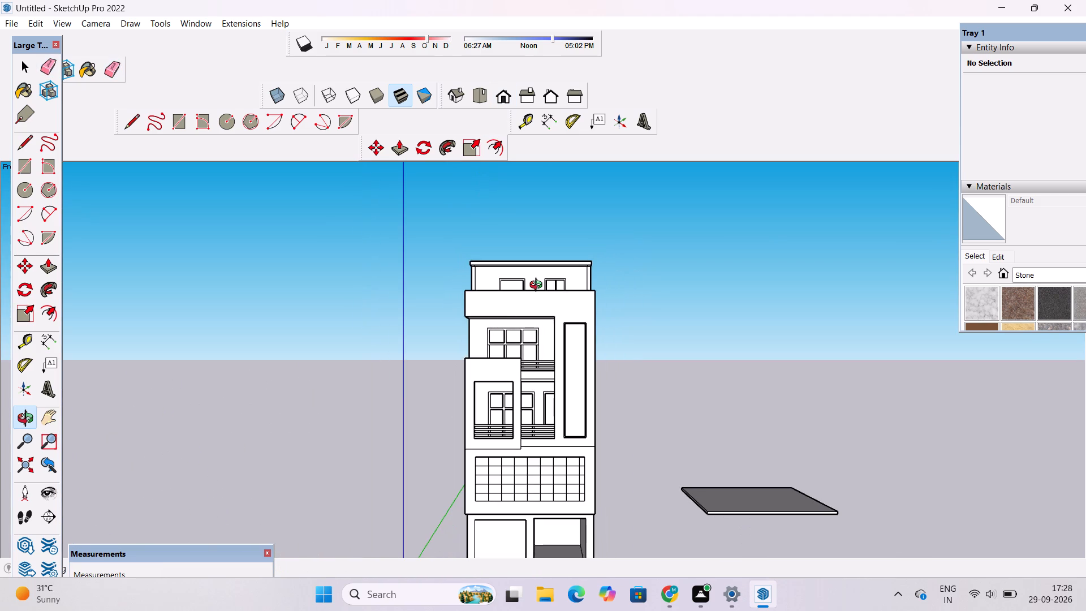
scroll(537, 286, "up", 1)
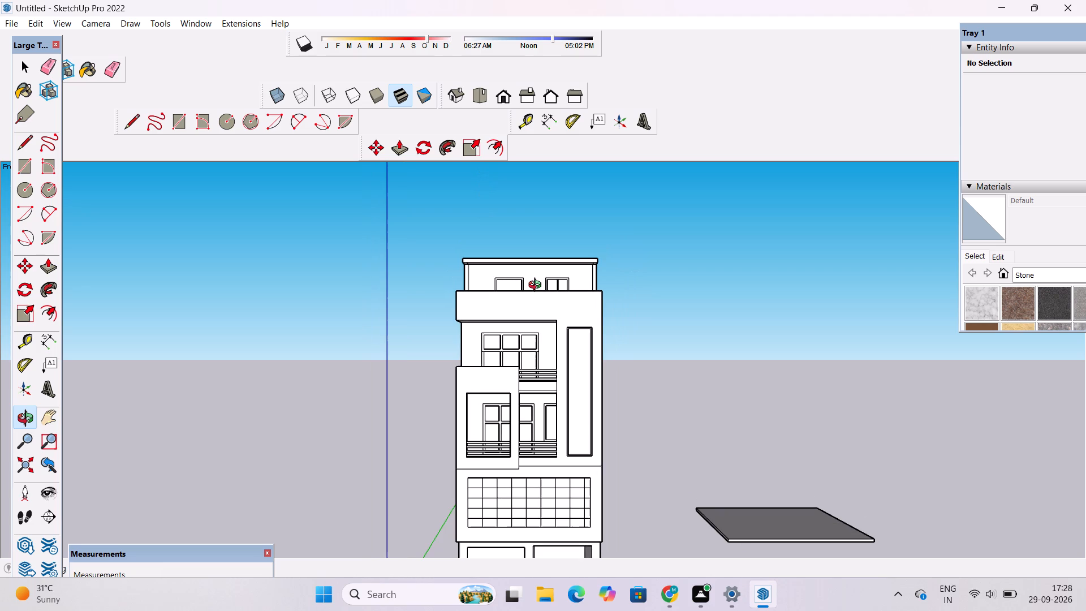
scroll(537, 286, "down", 1)
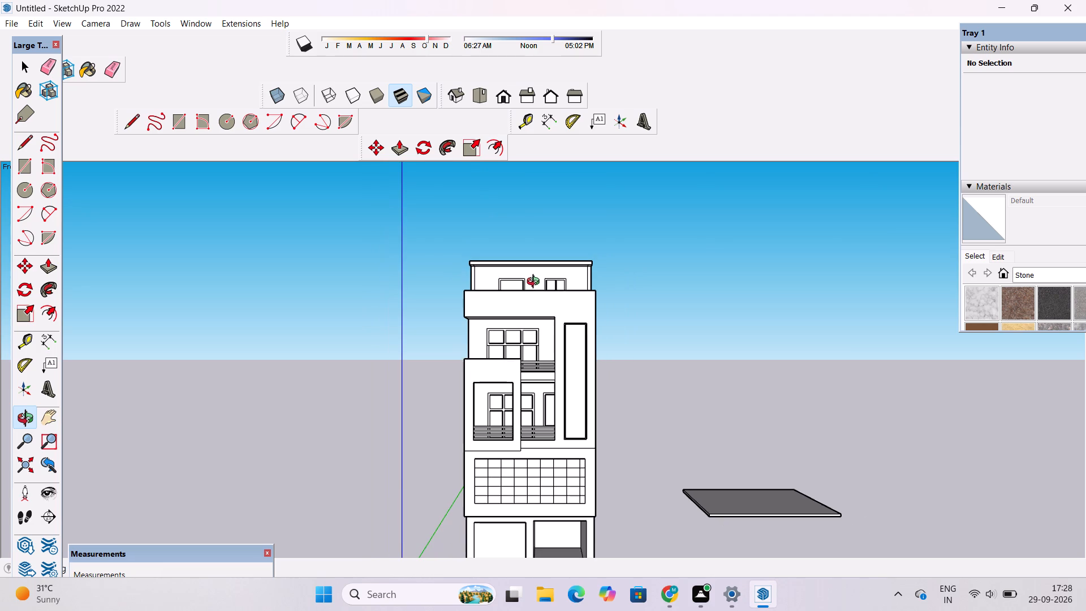
left_click_drag(536, 283, 503, 413)
scroll(487, 350, "up", 2)
scroll(520, 291, "up", 3)
left_click_drag(494, 299, 501, 302)
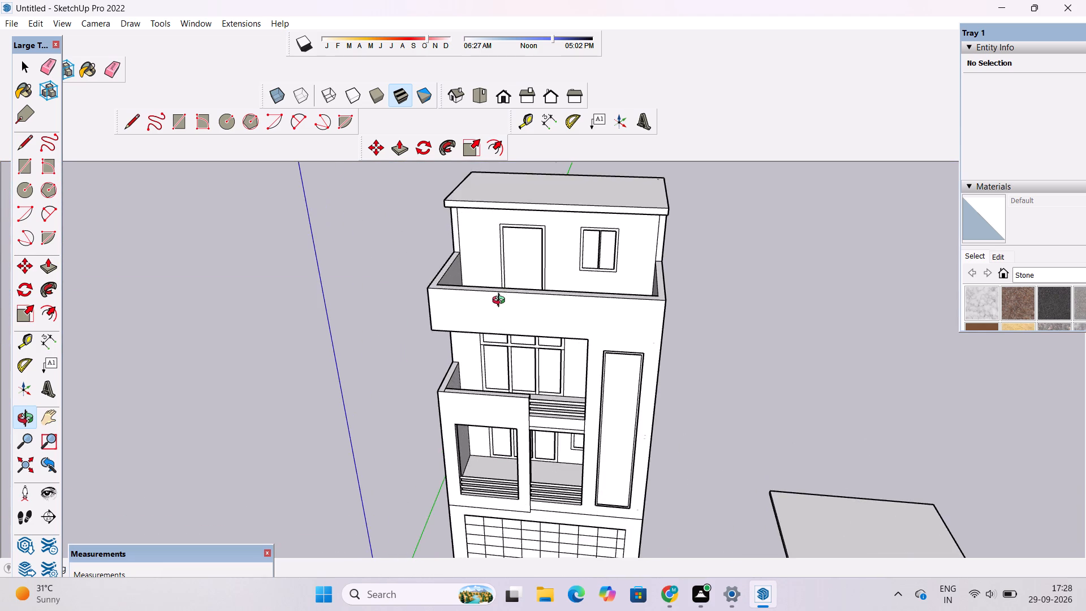
left_click_drag(501, 302, 593, 286)
scroll(594, 285, "up", 2)
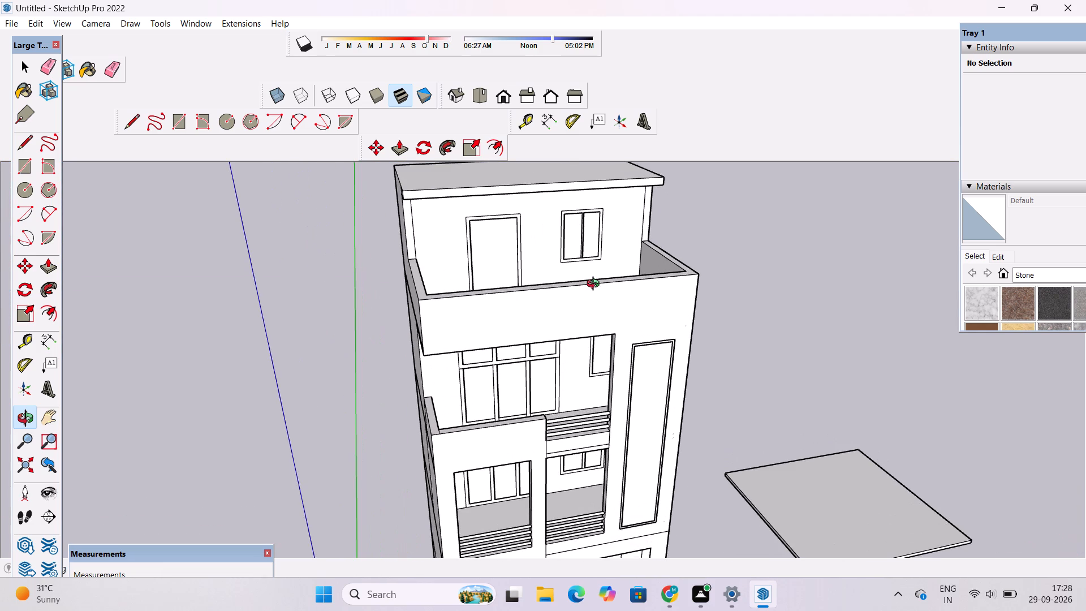
scroll(604, 286, "up", 1)
left_click_drag(610, 265, 587, 373, "shift")
scroll(552, 363, "up", 5)
left_click_drag(800, 264, 682, 153)
scroll(661, 230, "up", 4)
left_click_drag(692, 267, 604, 173)
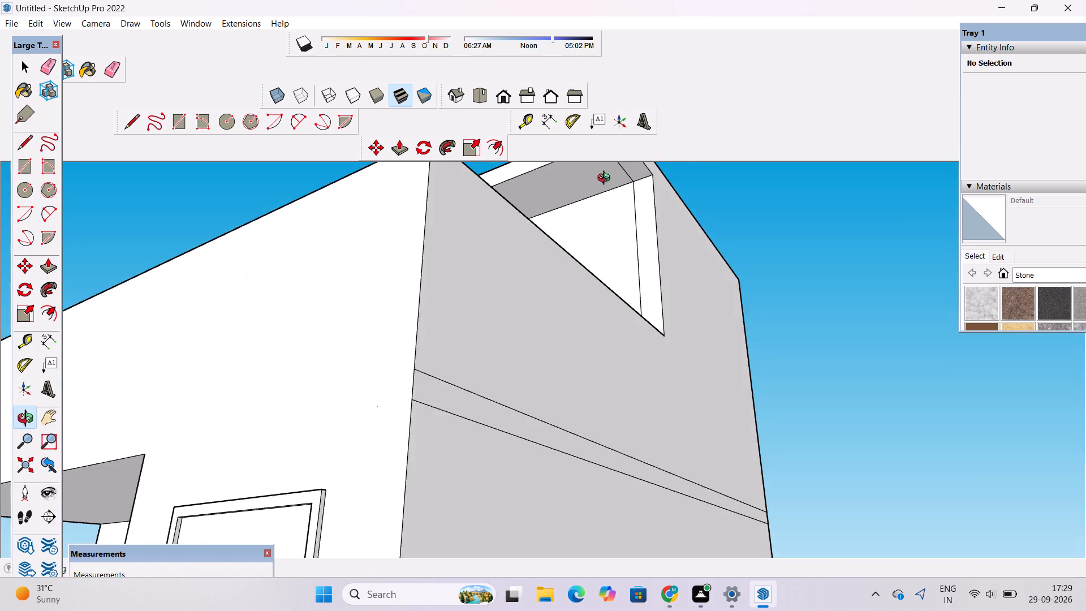
left_click_drag(609, 183, 633, 210)
left_click_drag(514, 210, 700, 356, "shift")
Erase the division line under the roof overhang and the vertical line below it on the top-floor front wall, opposite the tall panel.
scroll(305, 405, "up", 6)
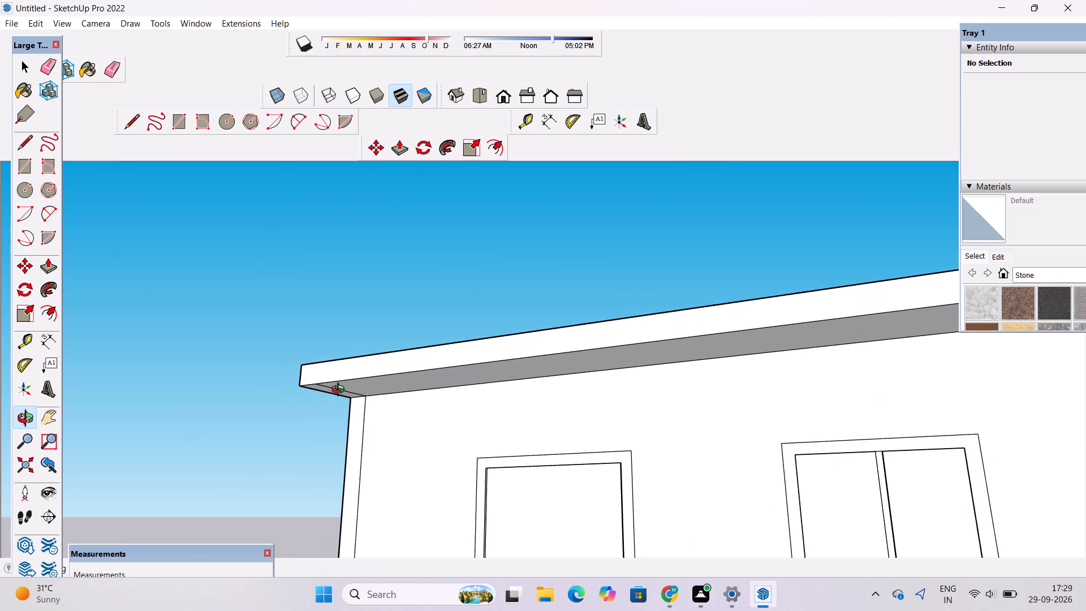
scroll(341, 391, "up", 3)
left_click_drag(348, 389, 481, 312)
left_click_drag(358, 361, 301, 393)
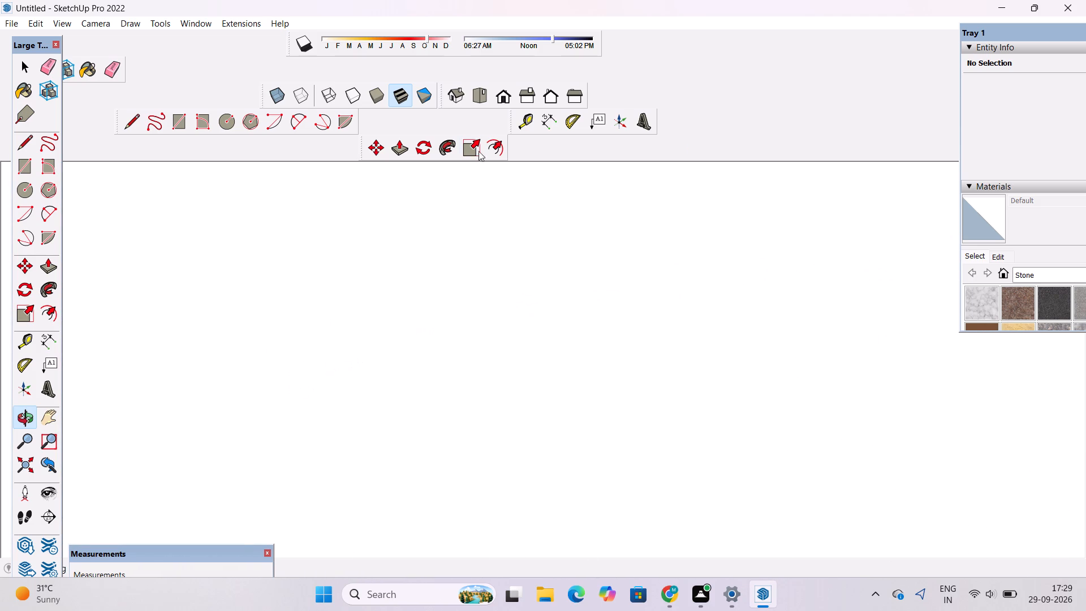
left_click(500, 89)
scroll(428, 294, "down", 4)
scroll(344, 326, "up", 4)
left_click_drag(341, 318, 347, 260)
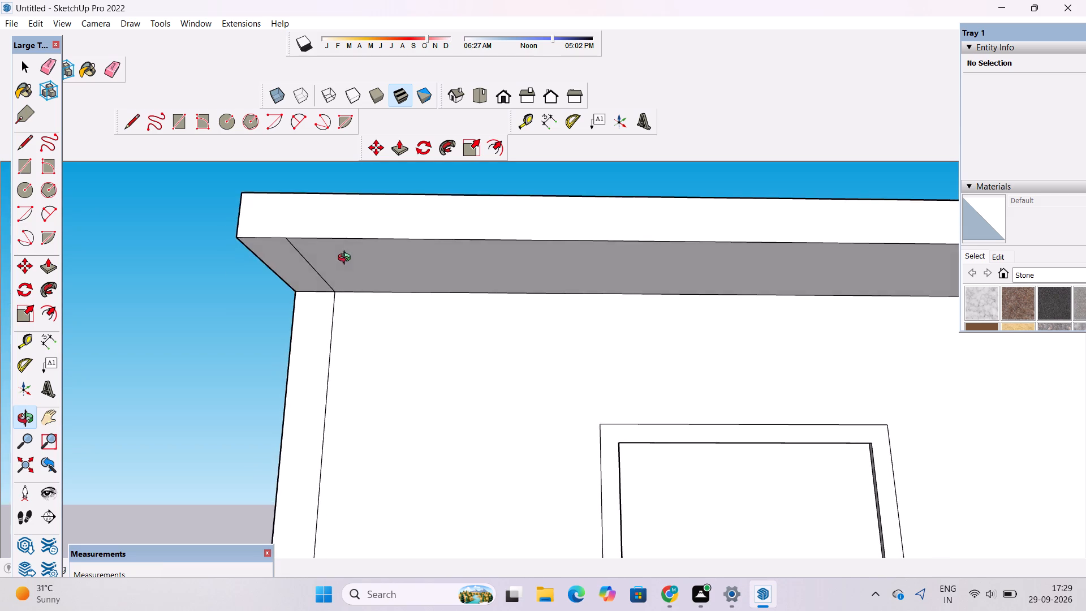
left_click_drag(347, 259, 356, 292, "shift")
scroll(313, 294, "up", 2)
key("e")
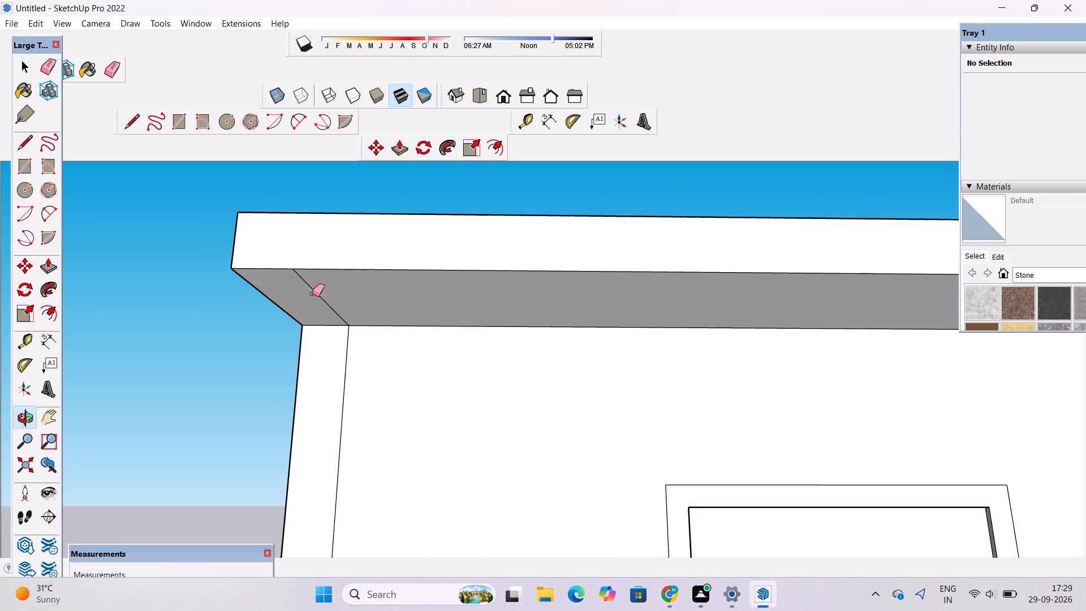
left_click_drag(313, 282, 314, 295)
scroll(312, 282, "down", 6)
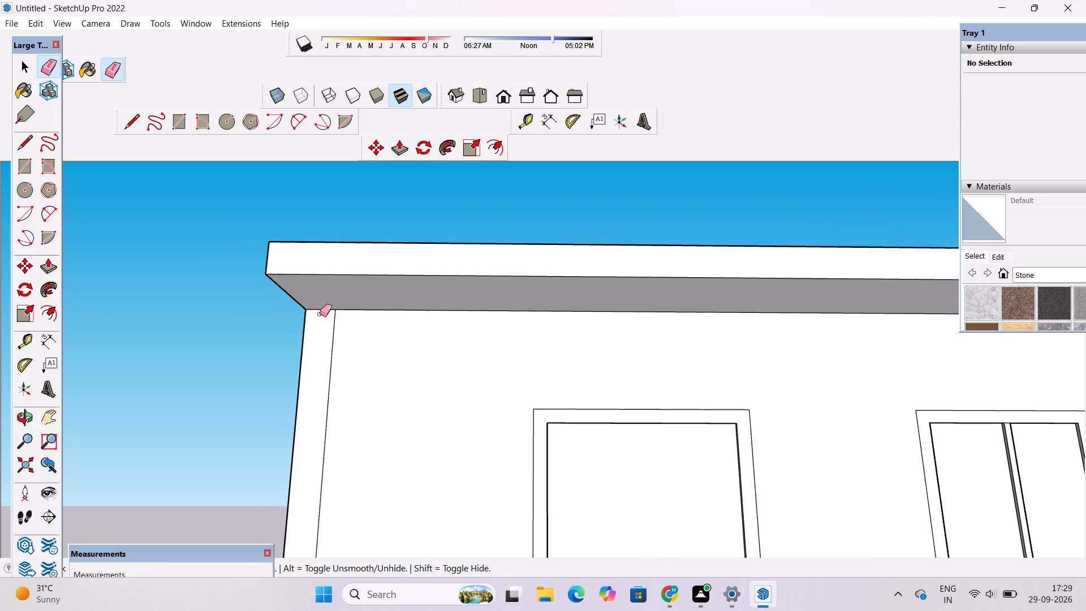
left_click_drag(336, 342, 330, 352)
Erase the matching overhang underside line and vertical front-wall line at the top-floor room's tall-panel end.
scroll(296, 296, "down", 12)
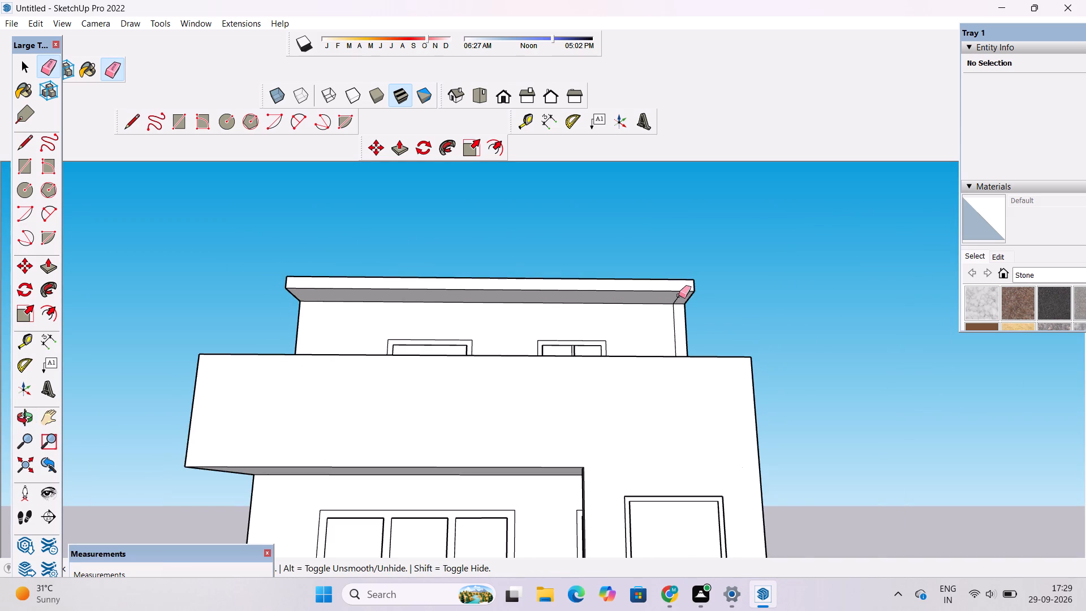
scroll(645, 318, "up", 15)
left_click_drag(658, 228, 644, 244)
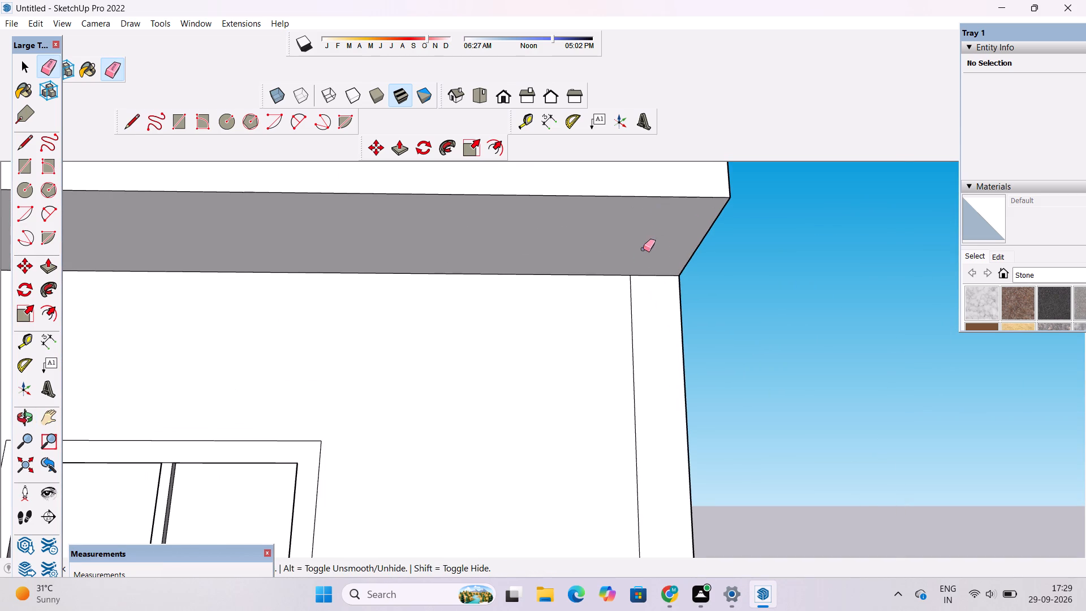
left_click_drag(642, 303, 615, 342)
Examine the roof's end and the full tall-panel side wall for remaining division lines.
key("o")
scroll(612, 332, "down", 6)
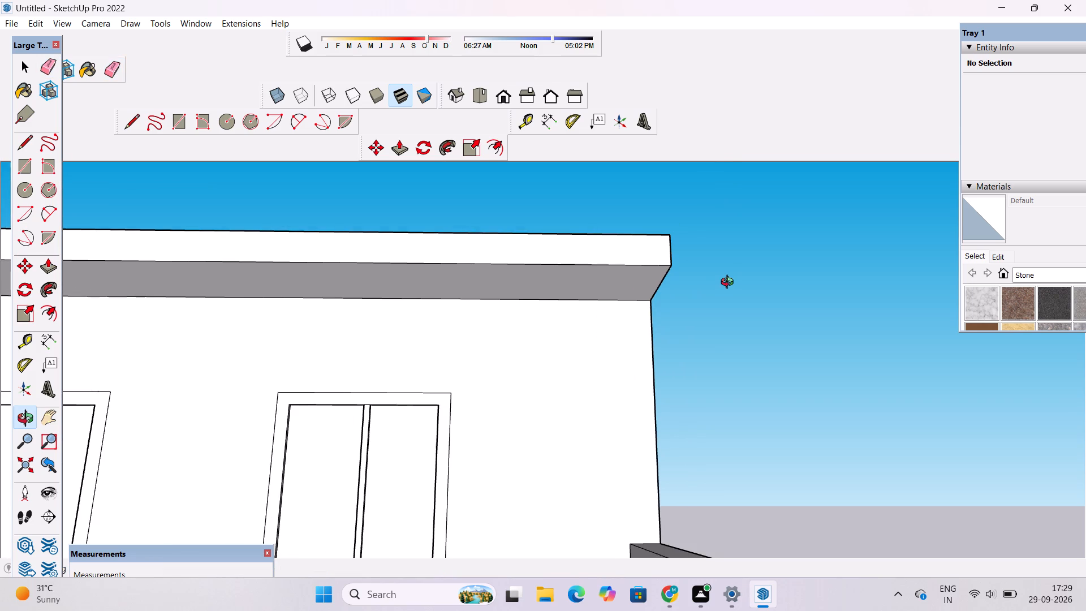
left_click_drag(731, 281, 673, 317)
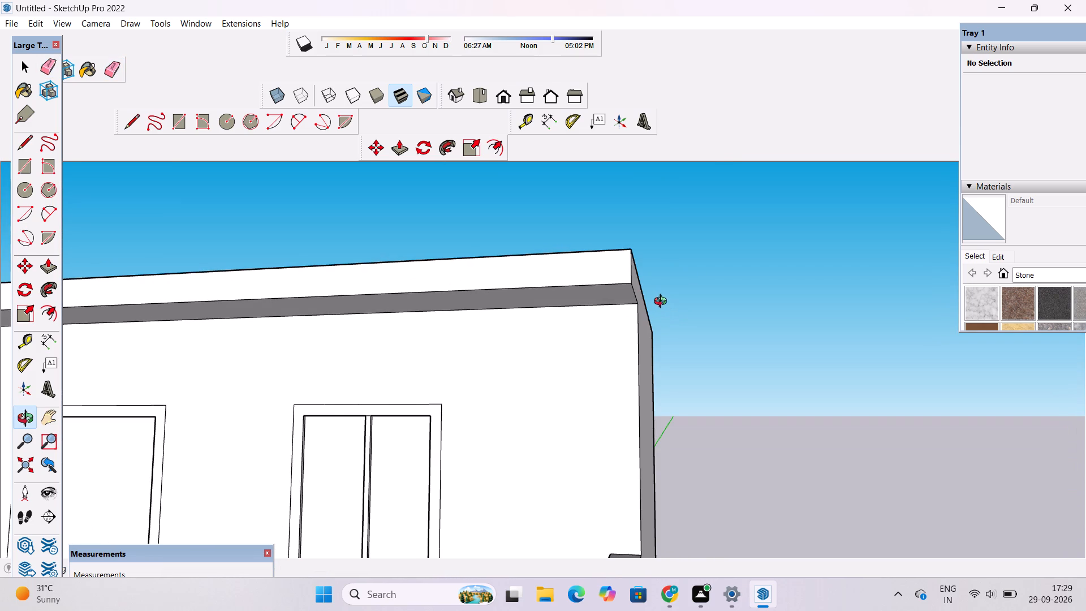
scroll(663, 303, "down", 6)
left_click_drag(682, 368, 546, 415)
scroll(522, 364, "down", 10)
scroll(446, 299, "down", 4)
scroll(508, 343, "down", 5)
scroll(507, 473, "up", 5)
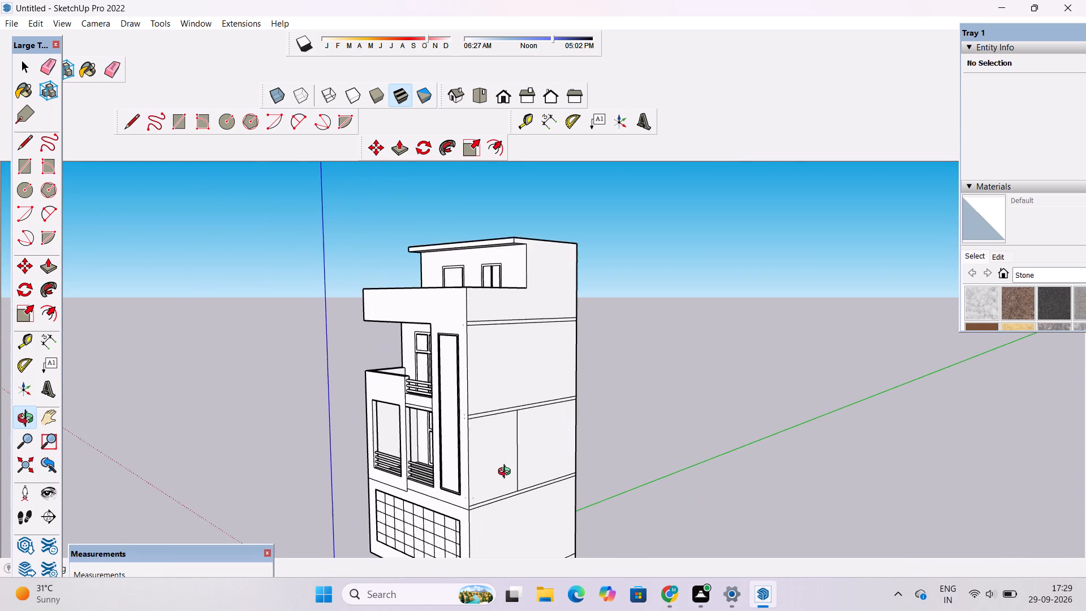
scroll(515, 459, "down", 7)
scroll(528, 440, "up", 3)
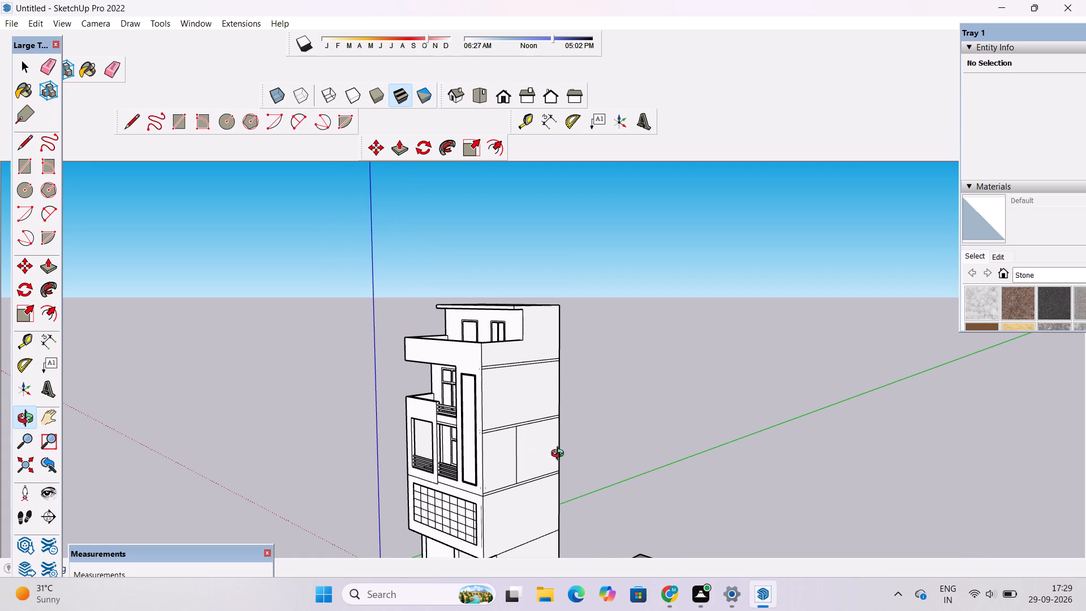
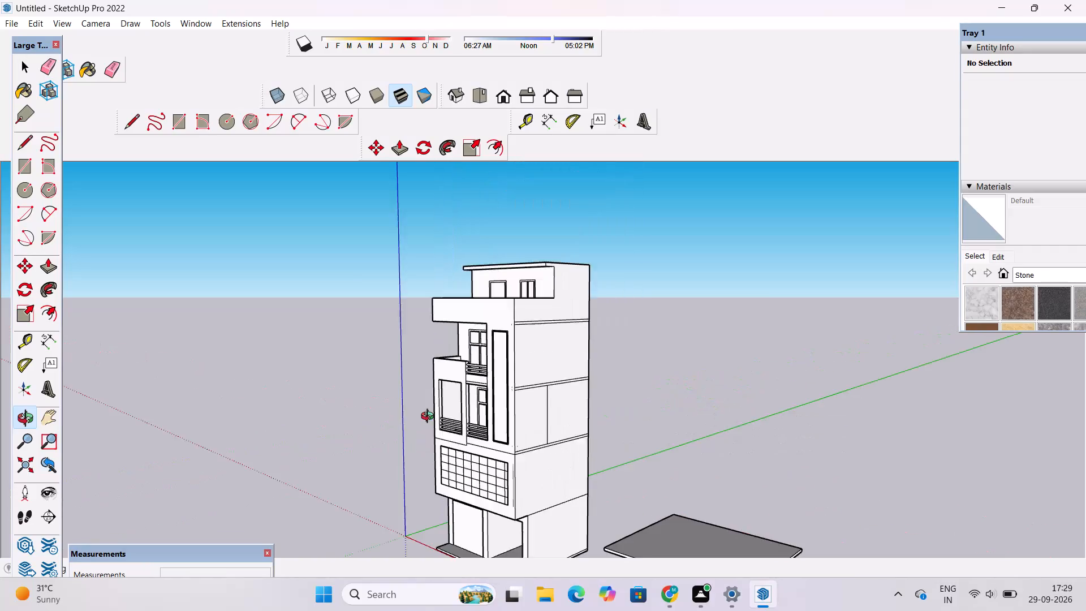
Examine both side walls, the front facade, the balcony windows and the terrace levels for remaining flaws.
scroll(428, 406, "down", 5)
left_click_drag(399, 391, 870, 308)
scroll(600, 364, "up", 4)
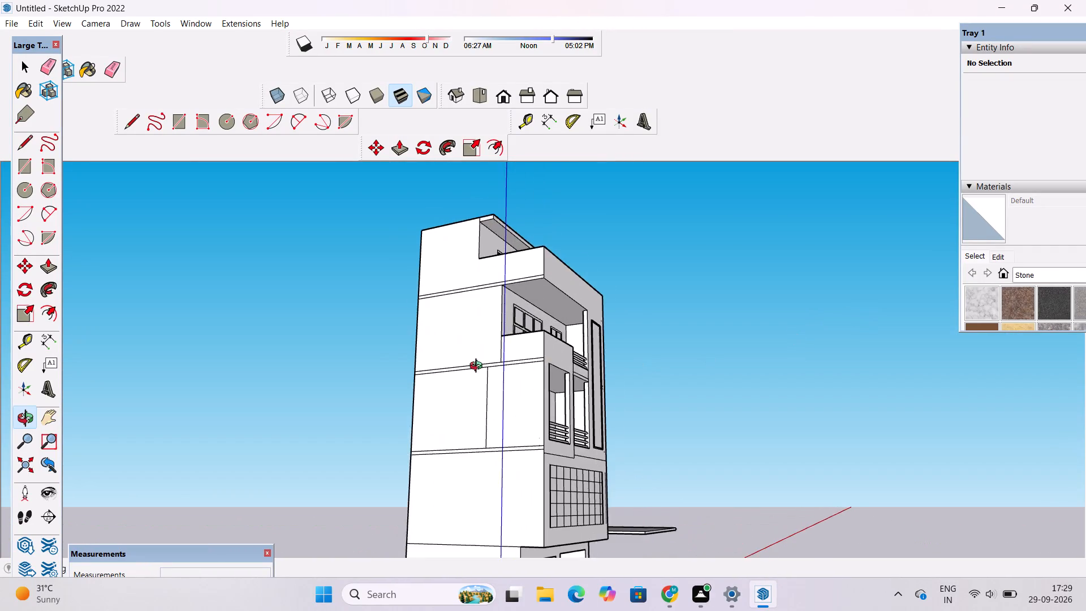
scroll(479, 367, "up", 4)
left_click_drag(650, 352, 400, 450)
scroll(588, 314, "up", 3)
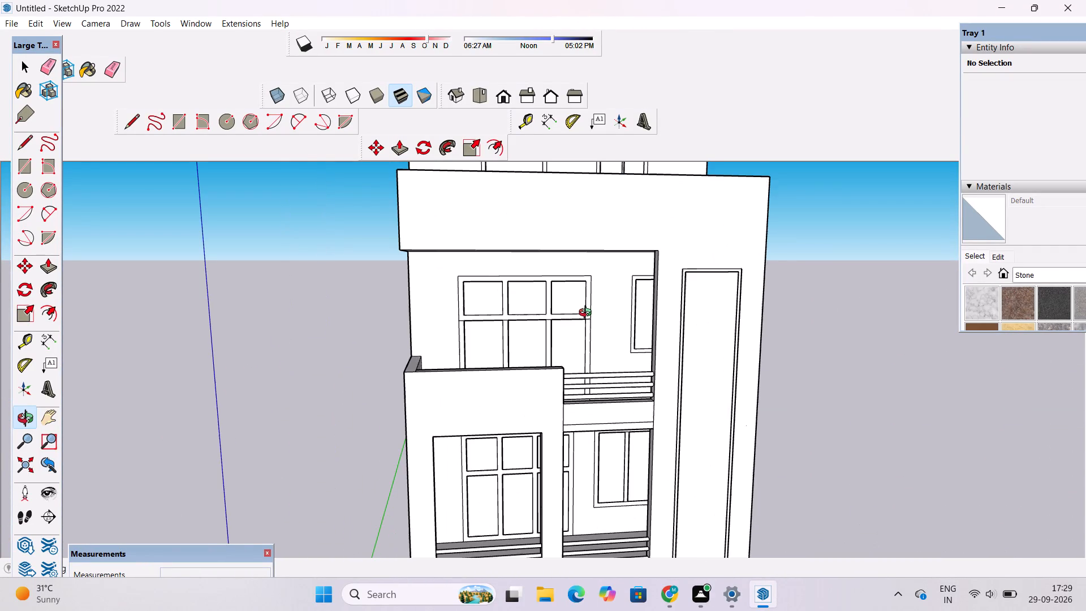
scroll(571, 332, "down", 3)
scroll(567, 333, "up", 16)
left_click_drag(369, 327, 627, 283)
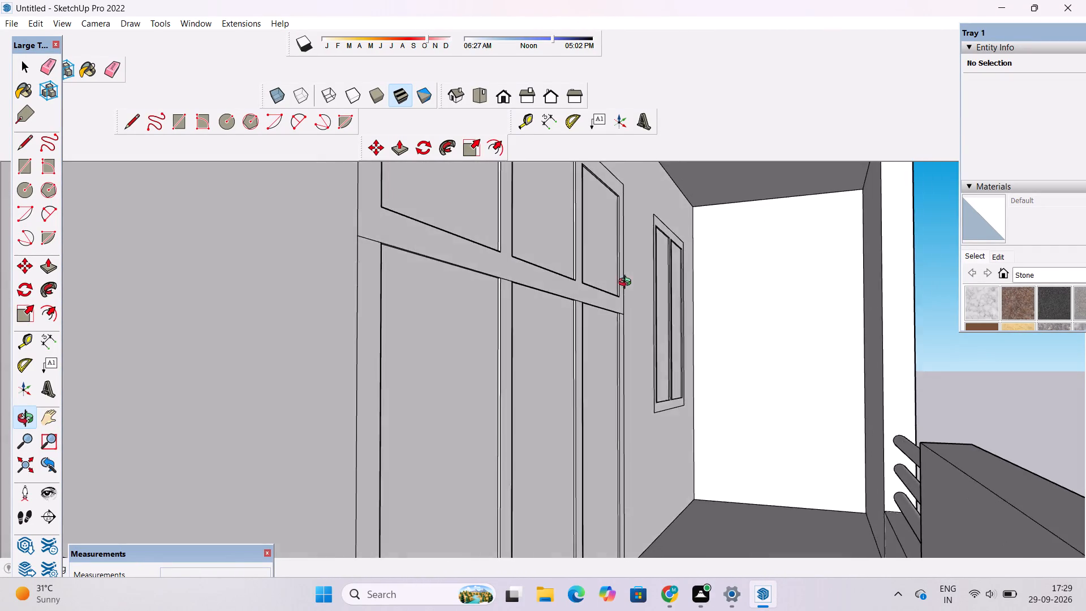
left_click_drag(627, 283, 561, 397)
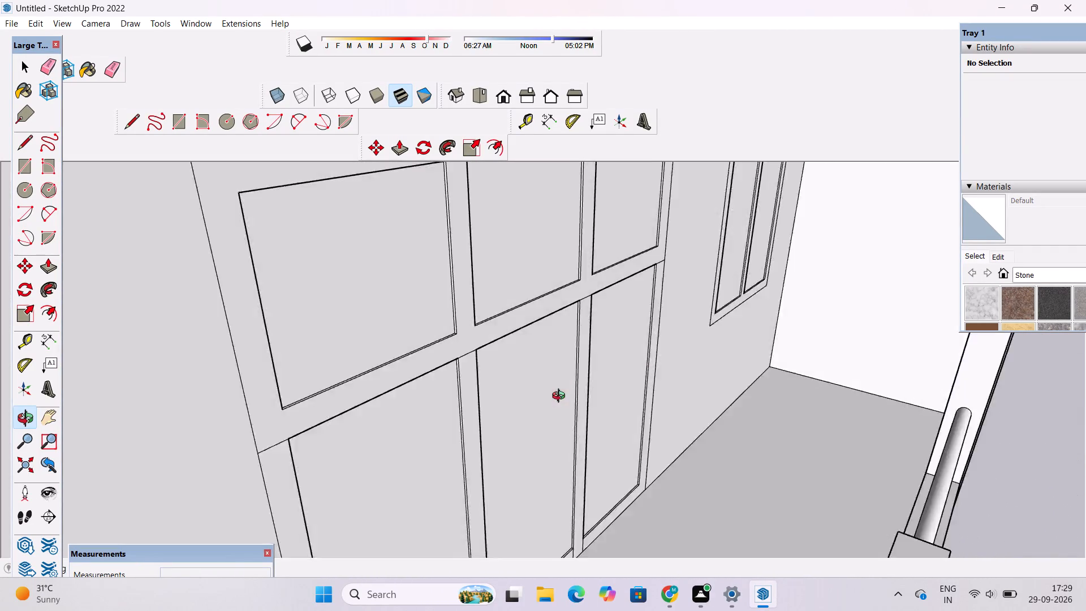
left_click_drag(561, 397, 335, 334)
scroll(331, 320, "down", 10)
left_click_drag(383, 322, 420, 289)
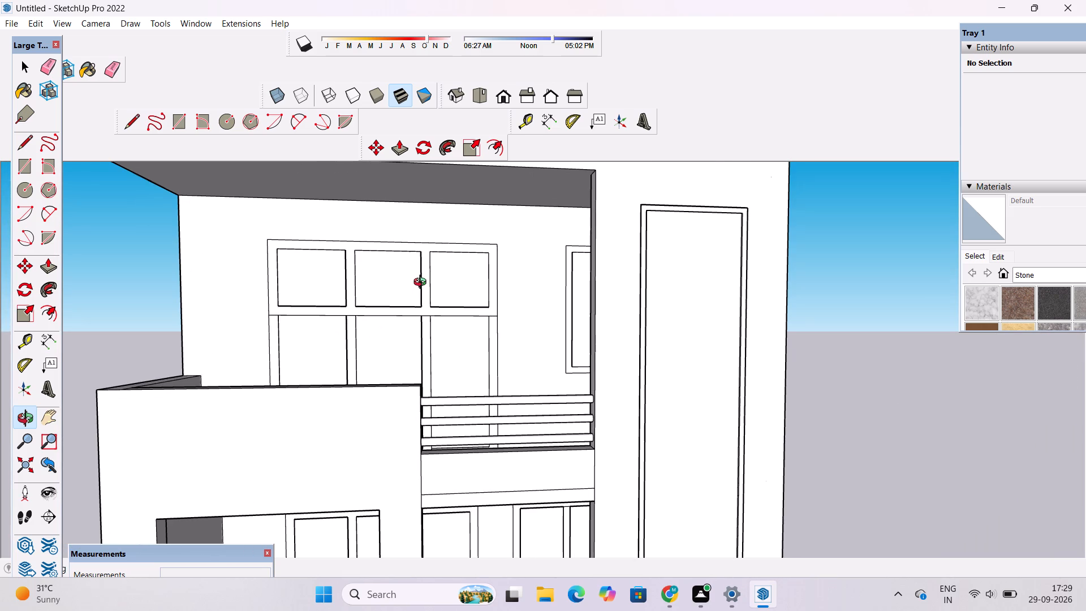
scroll(423, 283, "down", 5)
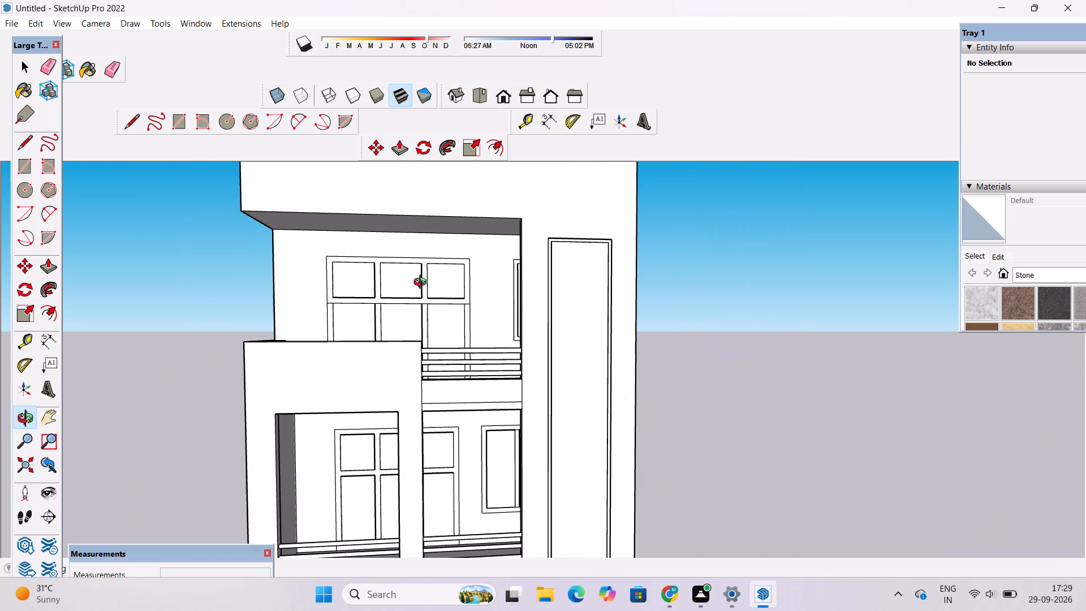
scroll(424, 283, "up", 4)
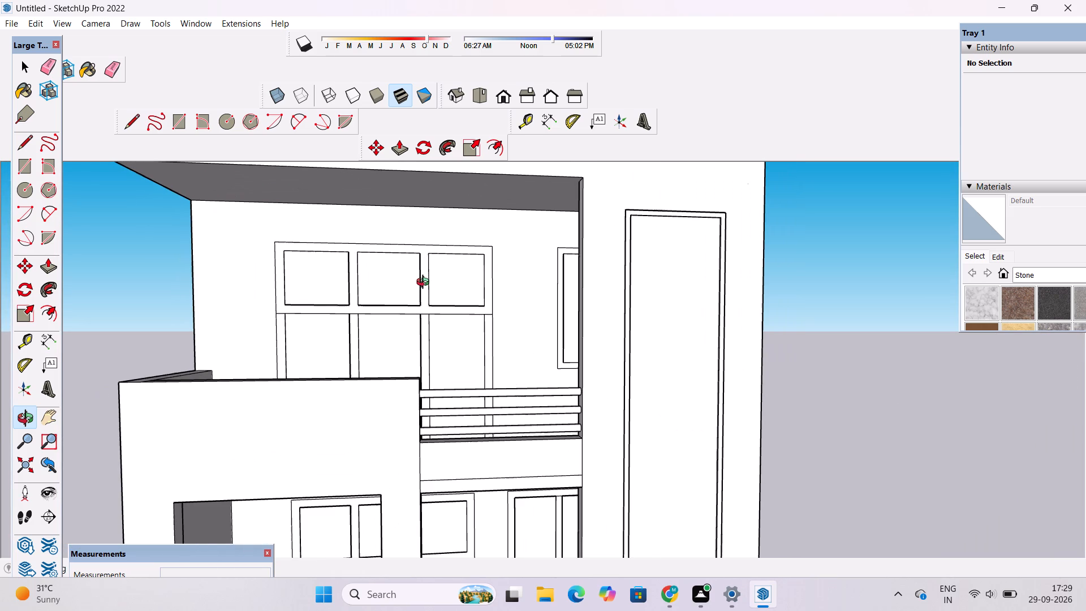
scroll(425, 283, "down", 6)
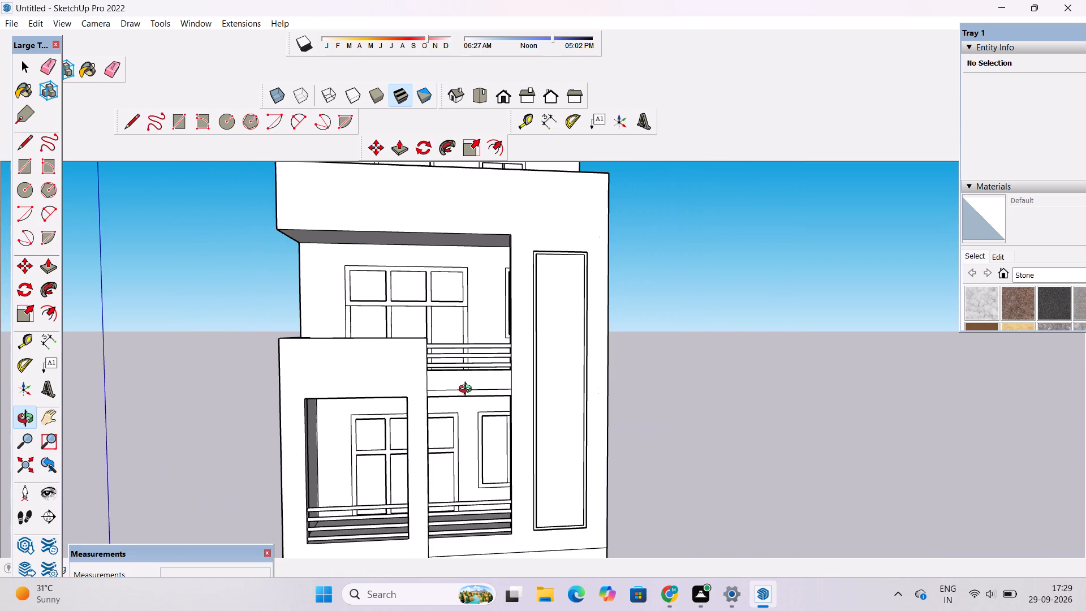
scroll(462, 365, "down", 10)
scroll(468, 365, "up", 6)
scroll(461, 296, "down", 7)
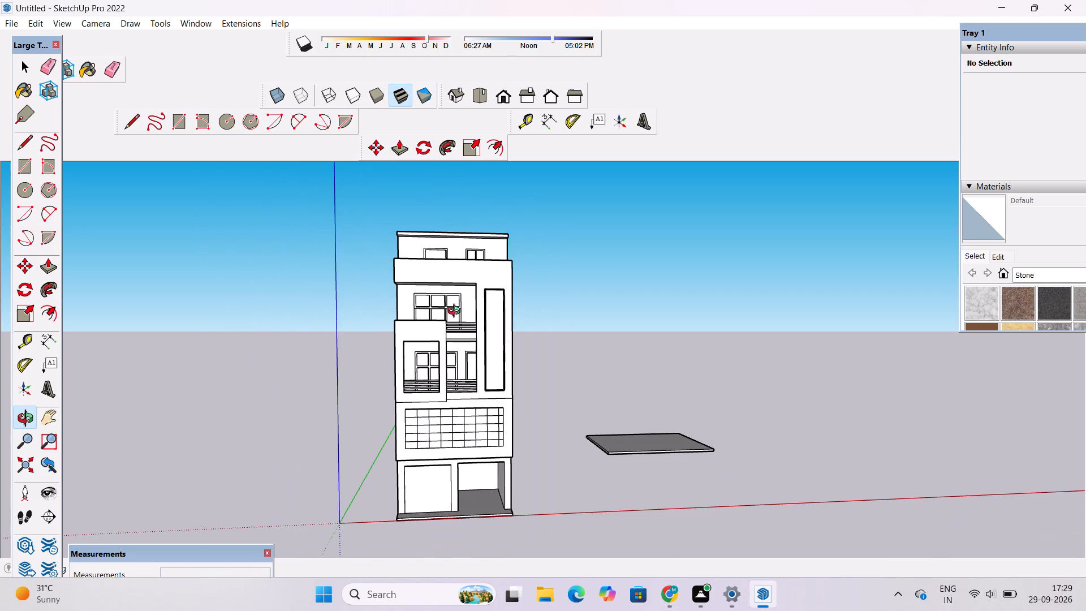
scroll(494, 310, "up", 1)
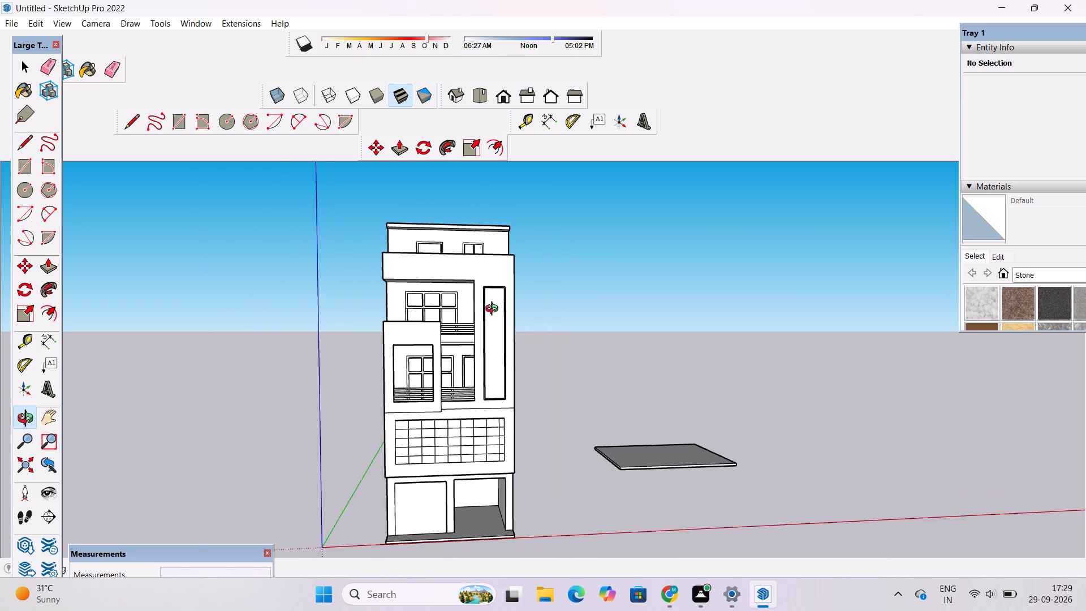
scroll(494, 310, "up", 3)
left_click_drag(428, 299, 420, 355)
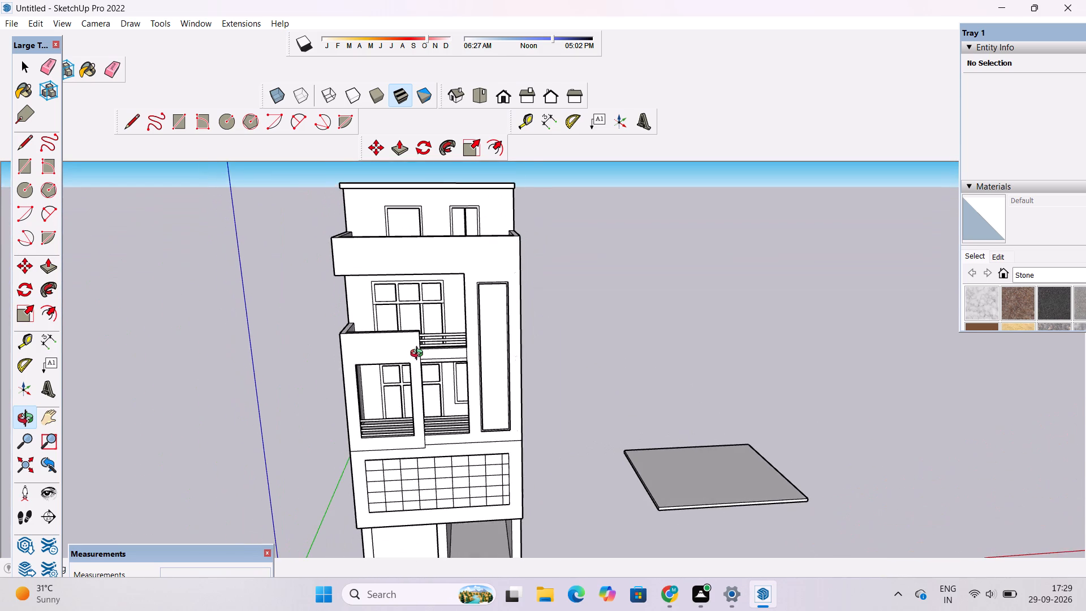
scroll(419, 355, "up", 2)
scroll(417, 355, "down", 3)
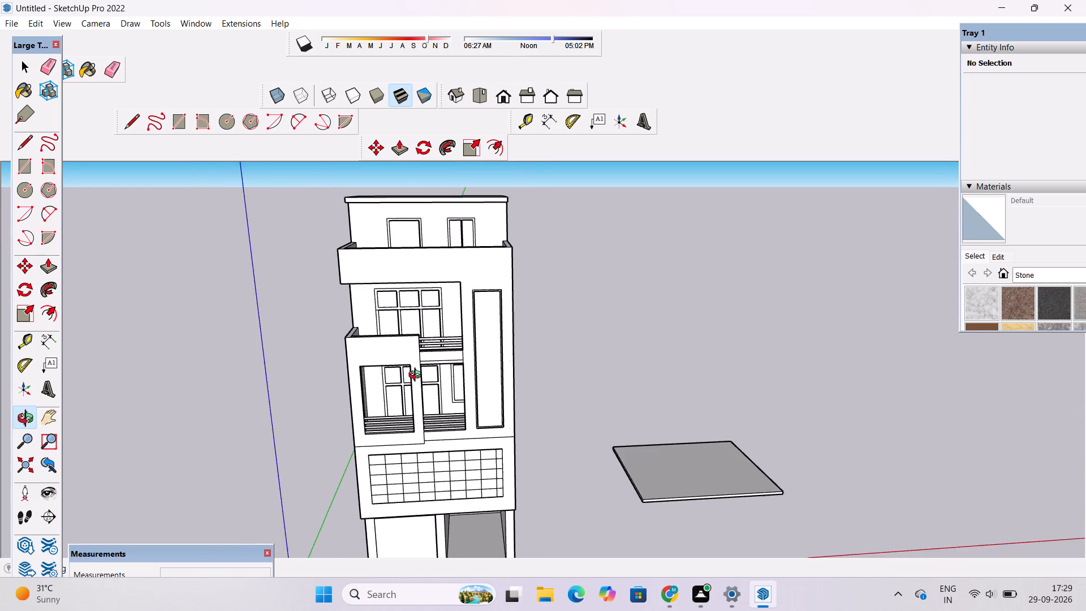
scroll(417, 376, "down", 7)
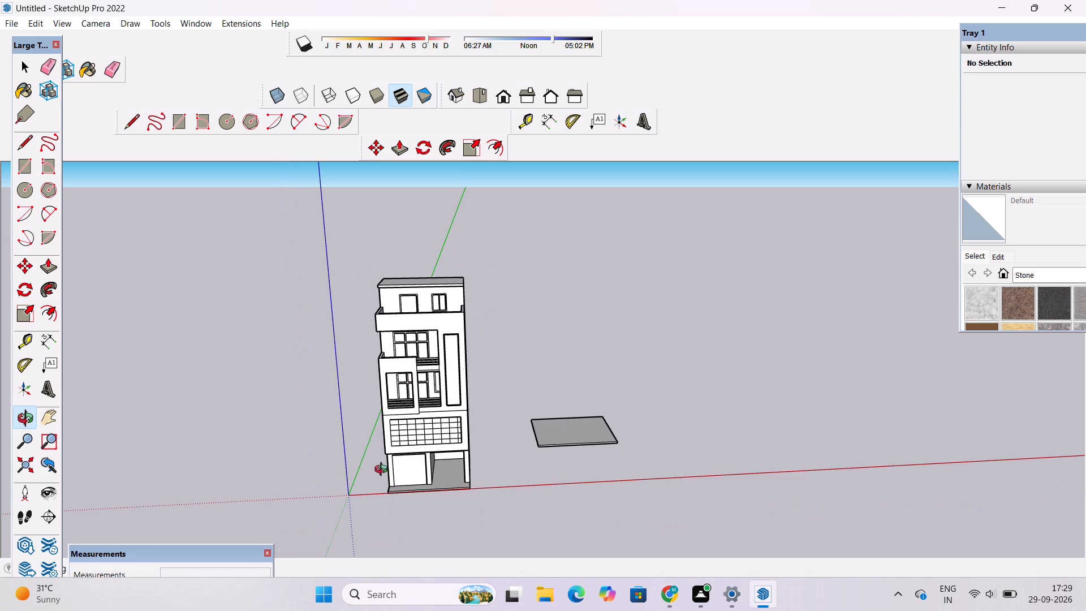
Push the front face of the ground-floor base slab back 7' so it is flush with the front wall.
scroll(429, 493, "up", 20)
scroll(429, 493, "up", 1)
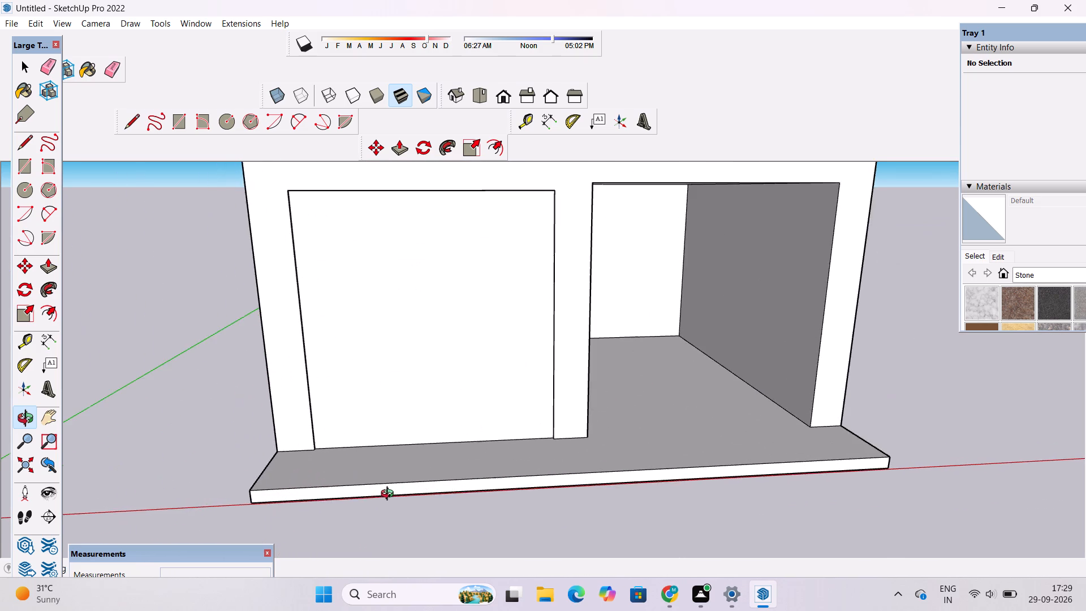
scroll(390, 495, "up", 1)
left_click_drag(390, 495, 421, 481)
scroll(416, 474, "up", 3)
scroll(411, 474, "down", 1)
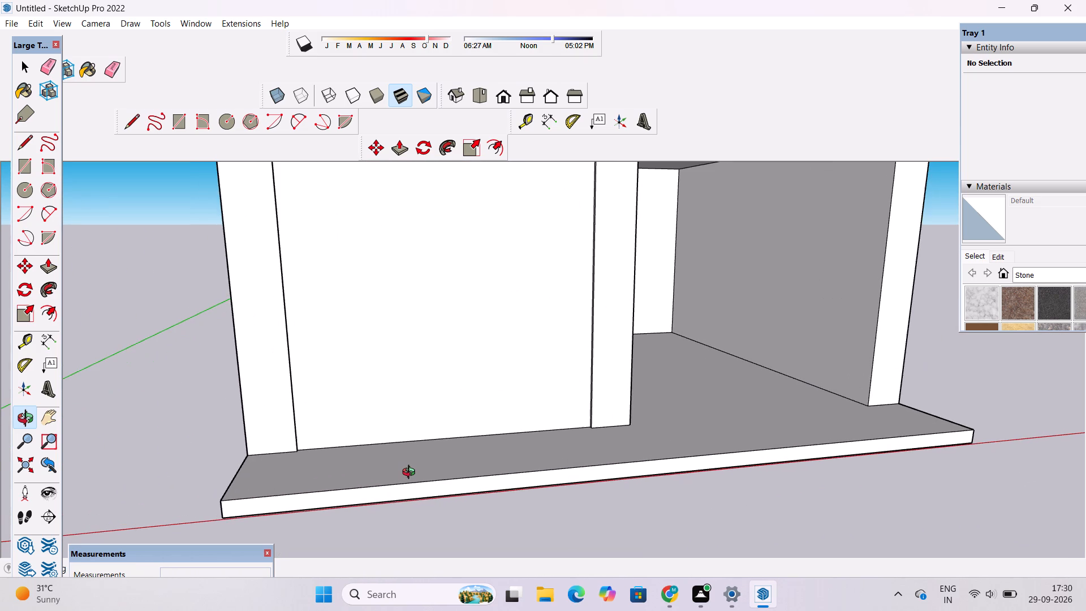
left_click_drag(410, 470, 412, 485)
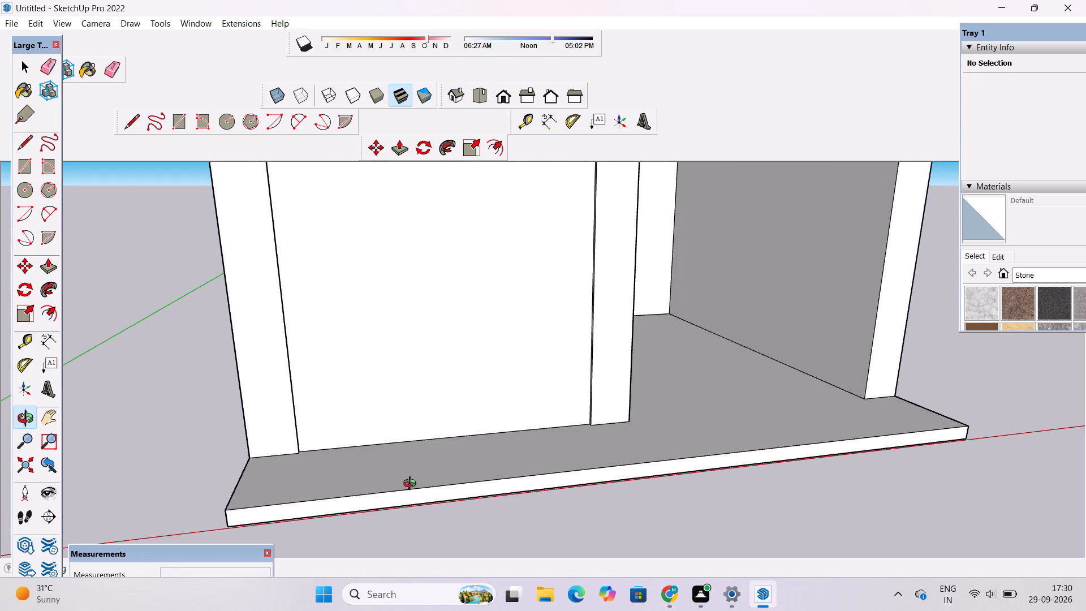
key("p")
left_click(420, 491)
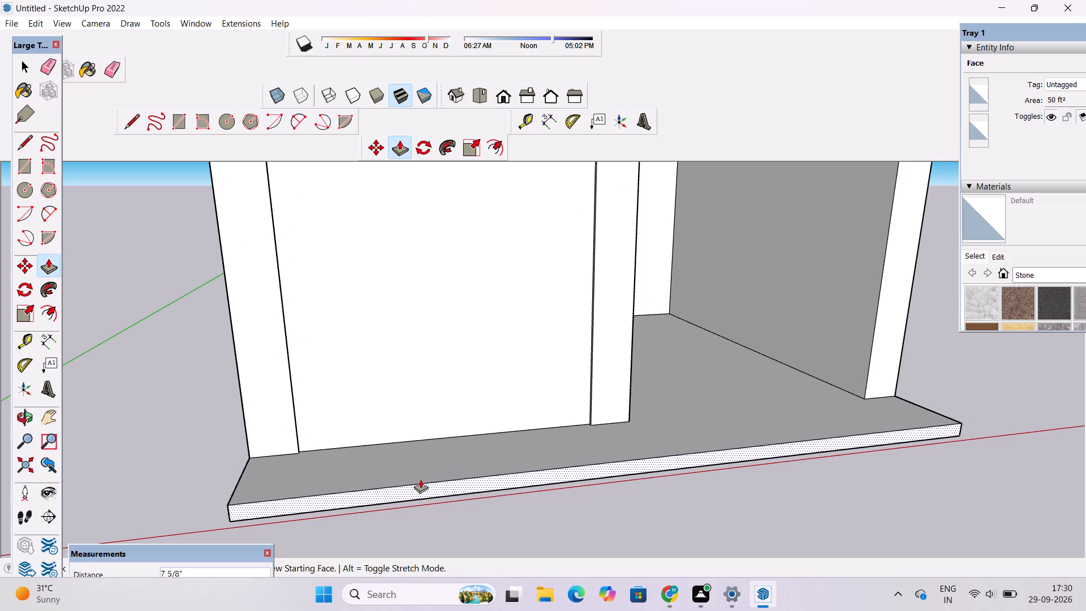
left_click(592, 428)
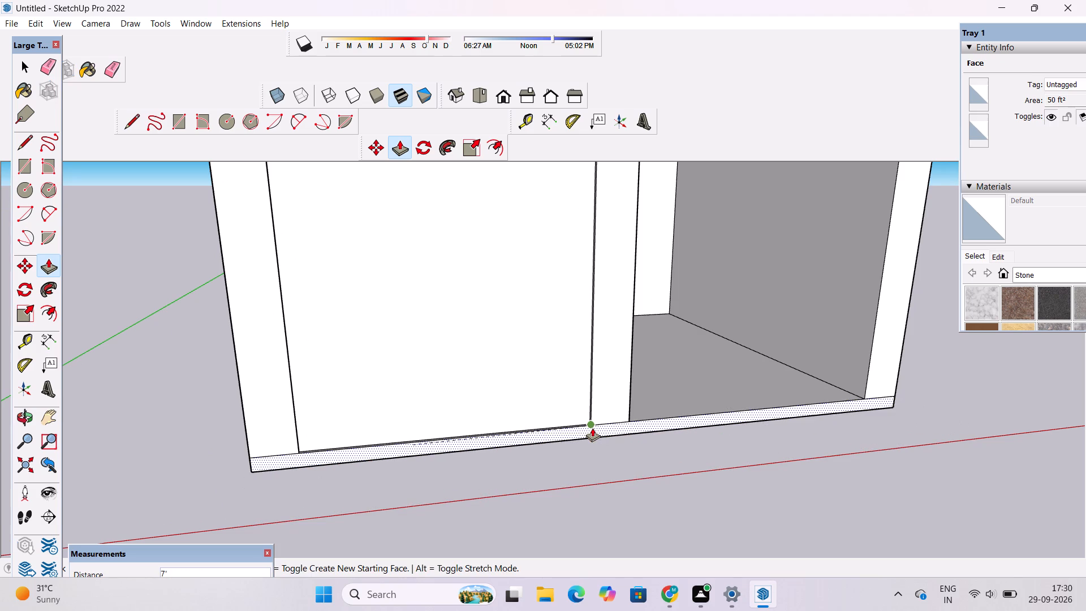
key("space")
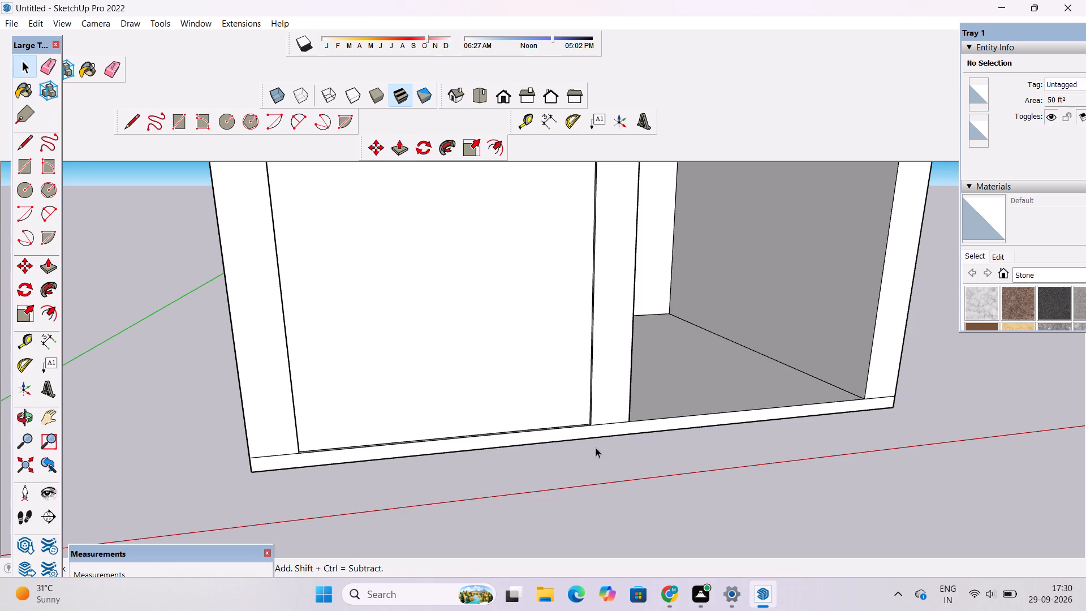
Extrude the building's underside face downward 2' to deepen the base.
key("o")
left_click_drag(593, 472, 614, 434)
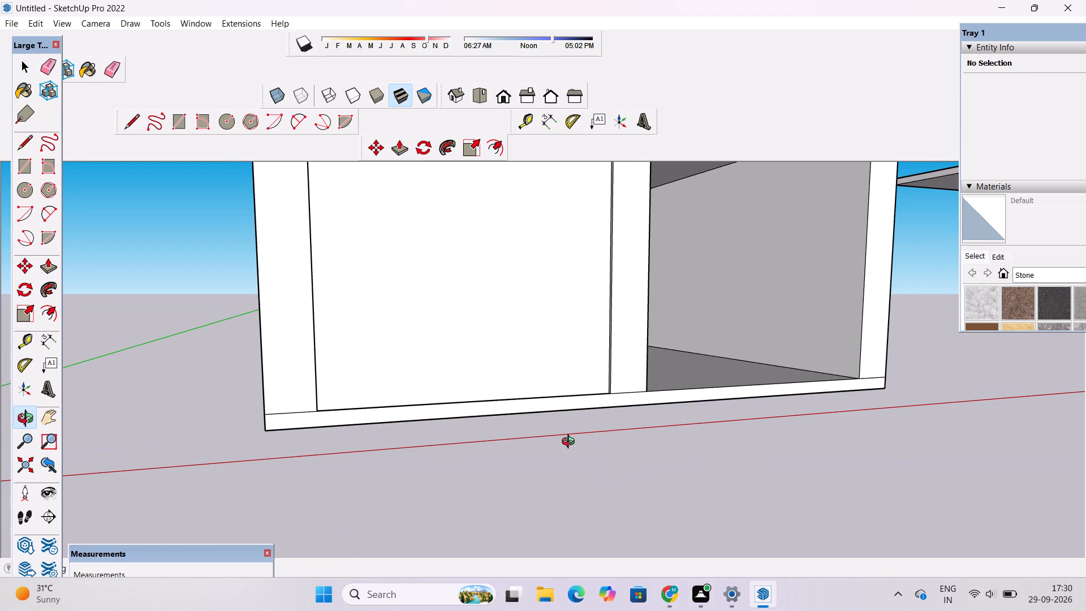
scroll(569, 471, "down", 2)
left_click_drag(574, 479, 531, 446)
scroll(509, 451, "up", 3)
left_click_drag(511, 438, 489, 380)
left_click_drag(487, 359, 485, 388)
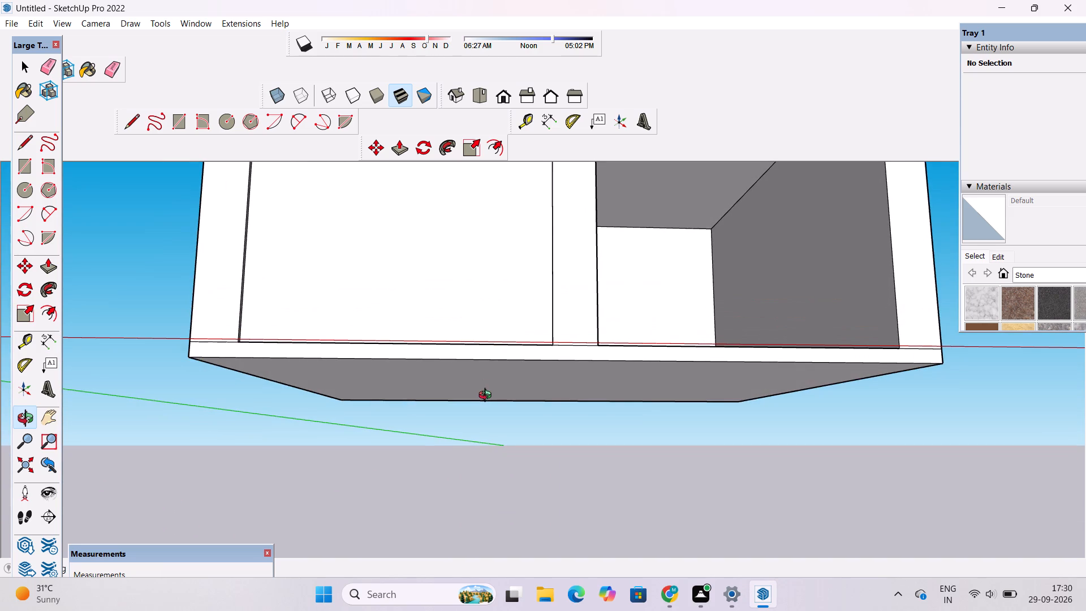
key("space")
left_click(524, 376)
key("p")
left_click(524, 376)
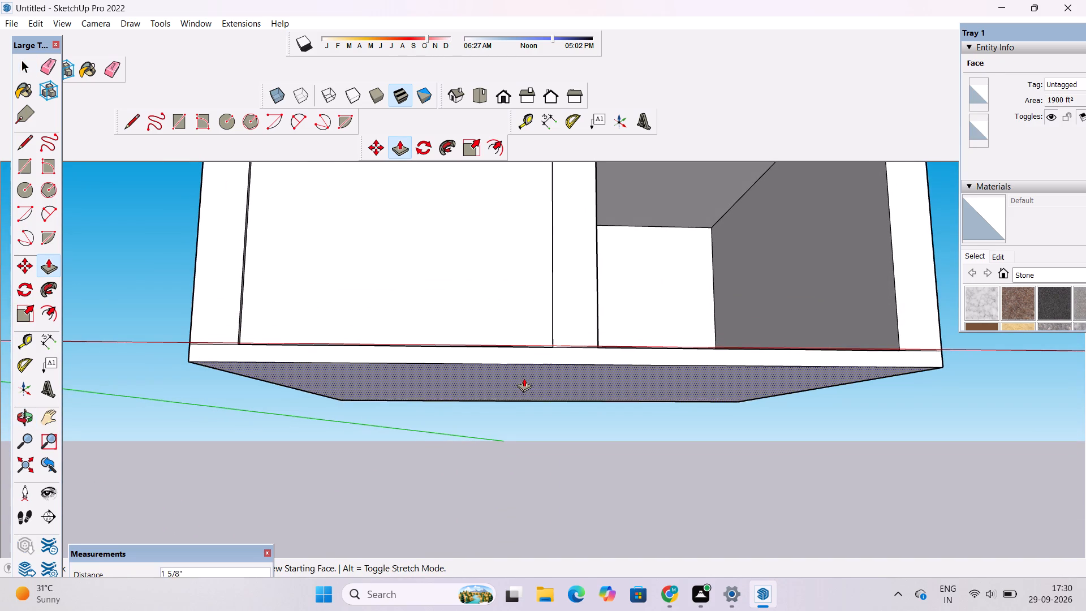
type("2'")
key("Return")
Draw a 3' vertical line on the base's front face from the closed panel's bottom corner beside the middle pillar to the base's bottom edge.
key("o")
scroll(528, 393, "down", 6)
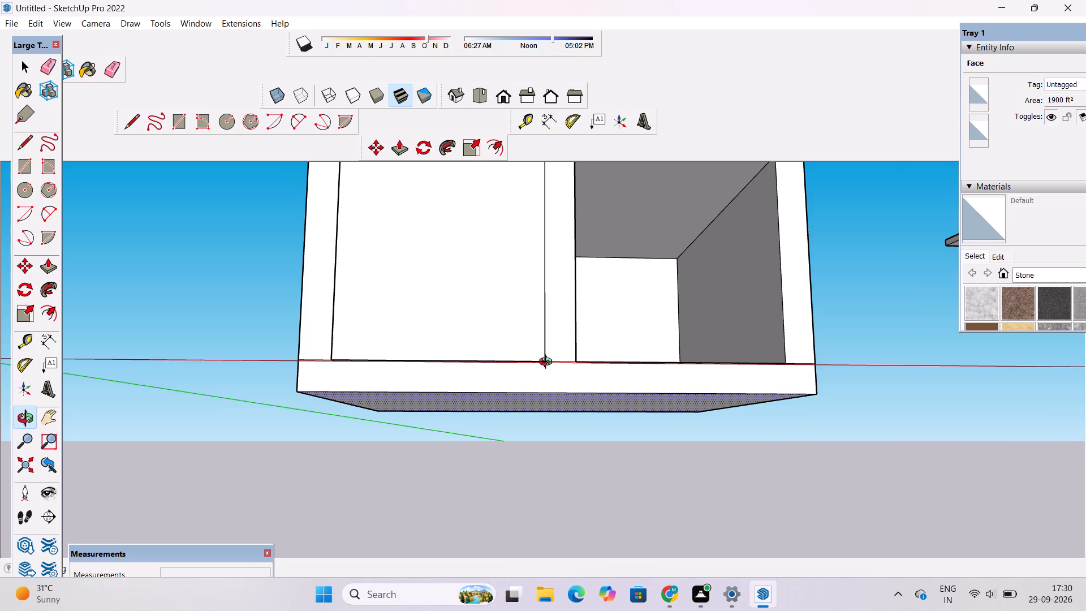
left_click_drag(548, 363, 551, 450)
scroll(529, 406, "down", 2)
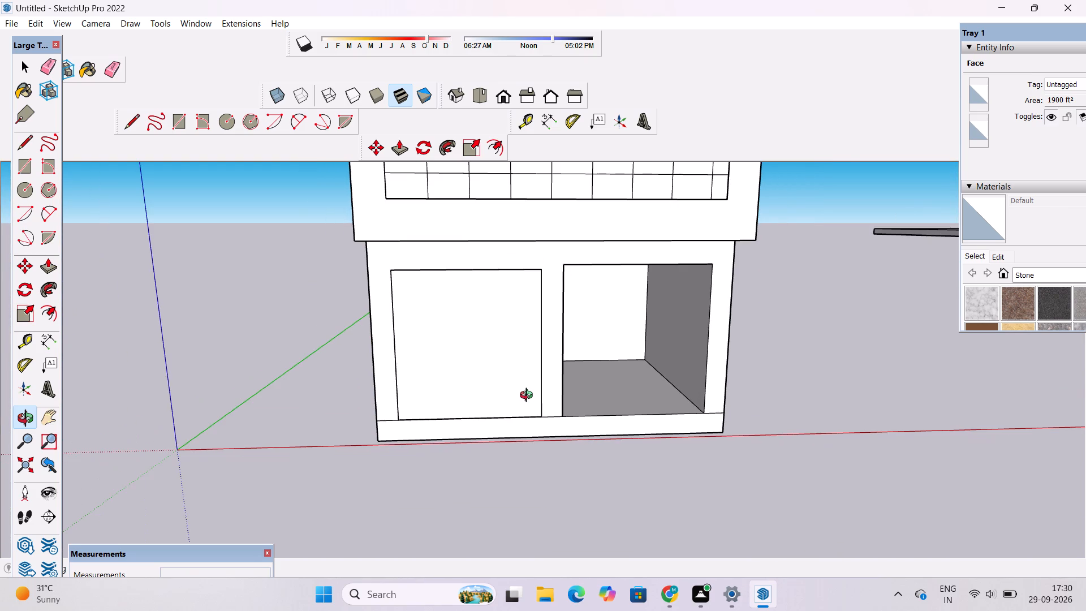
scroll(529, 397, "up", 4)
left_click_drag(528, 403, 561, 365)
left_click_drag(554, 371, 428, 370, "ctrl")
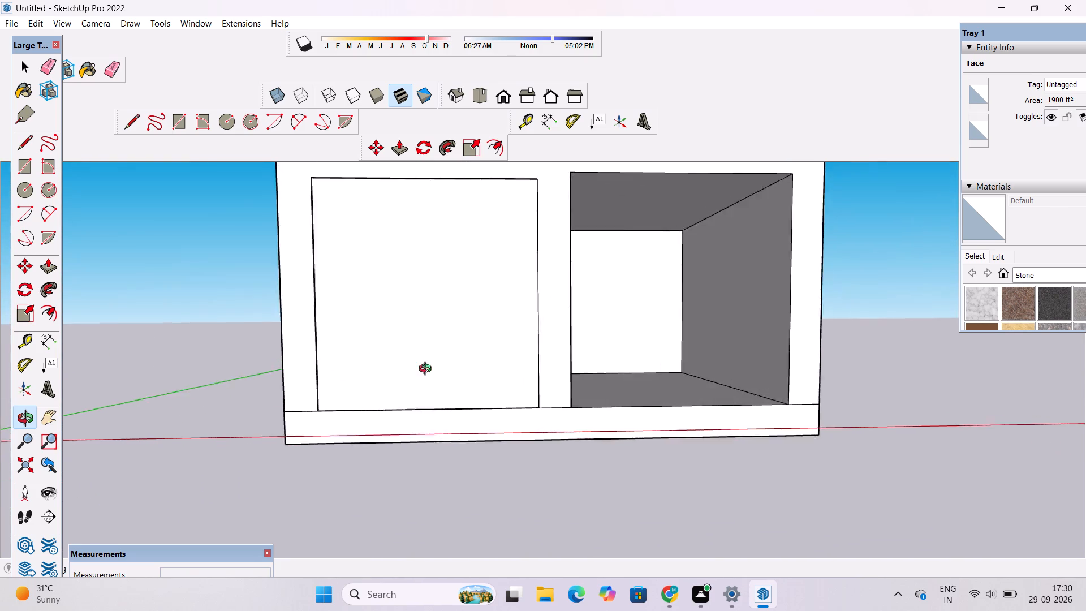
left_click_drag(428, 370, 427, 370, "ctrl")
scroll(429, 432, "up", 4, "ctrl")
left_click_drag(454, 431, 547, 437)
scroll(546, 428, "up", 3)
left_click_drag(557, 409, 325, 409, "shift")
scroll(325, 409, "down", 5)
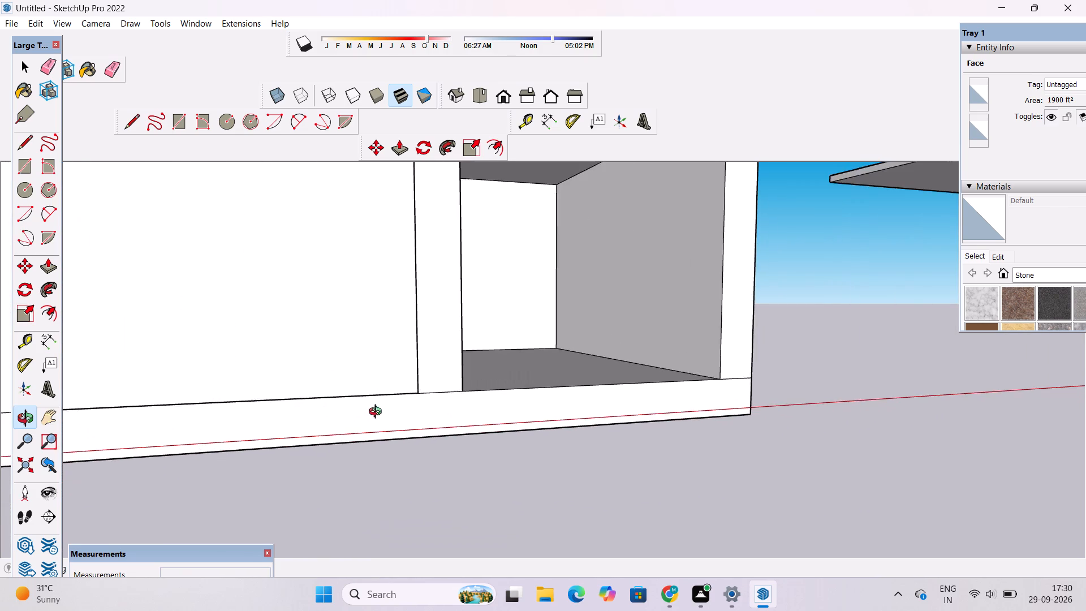
left_click_drag(378, 413, 320, 384)
scroll(358, 384, "up", 2)
left_click_drag(368, 394, 378, 431)
left_click_drag(382, 439, 393, 411)
left_click(393, 411)
key("l")
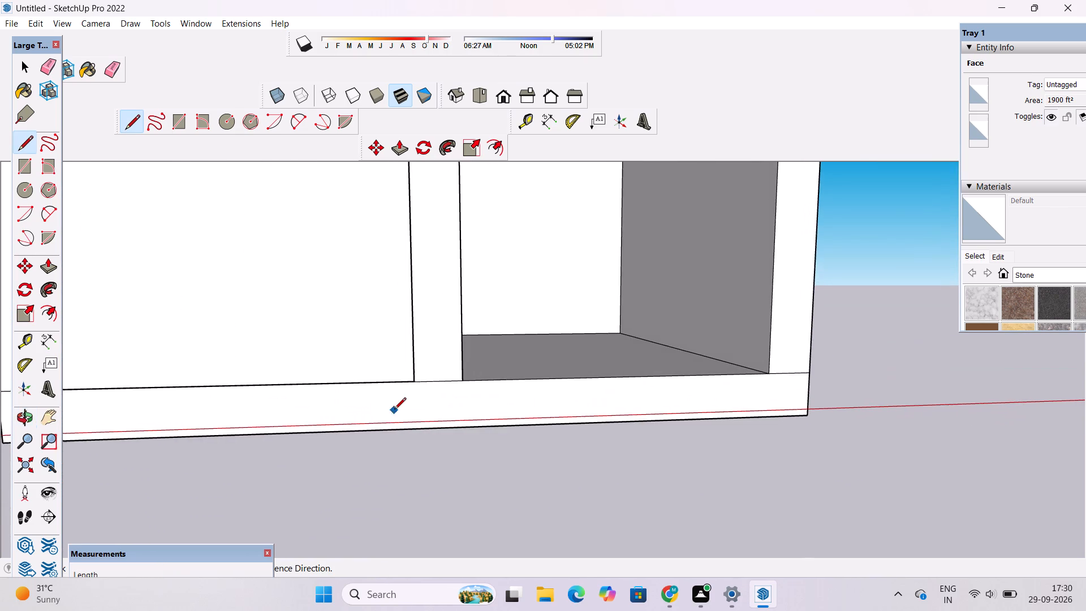
scroll(407, 403, "up", 4)
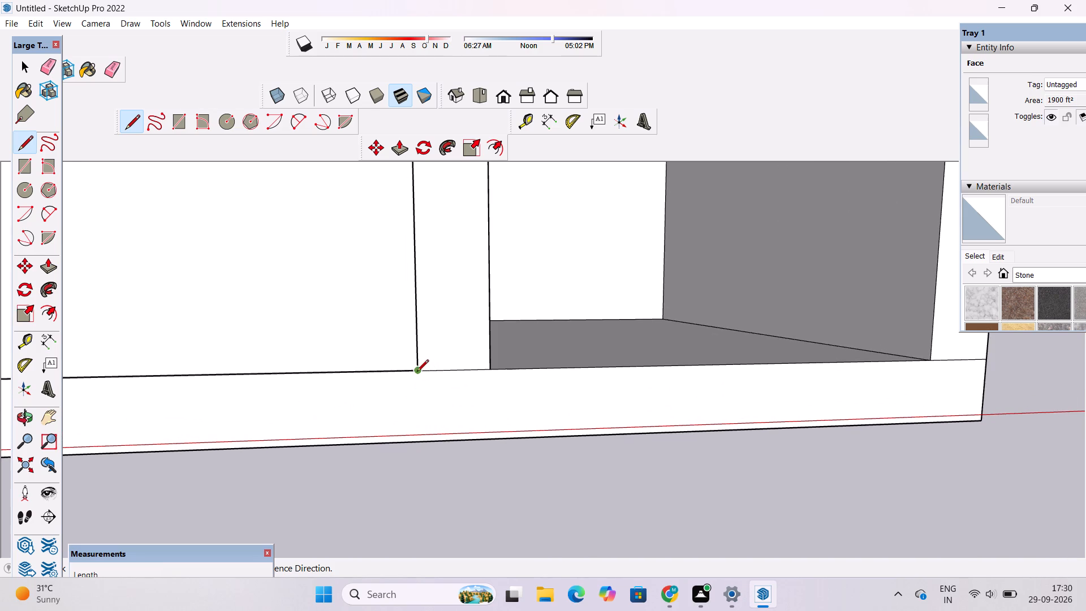
left_click(417, 373)
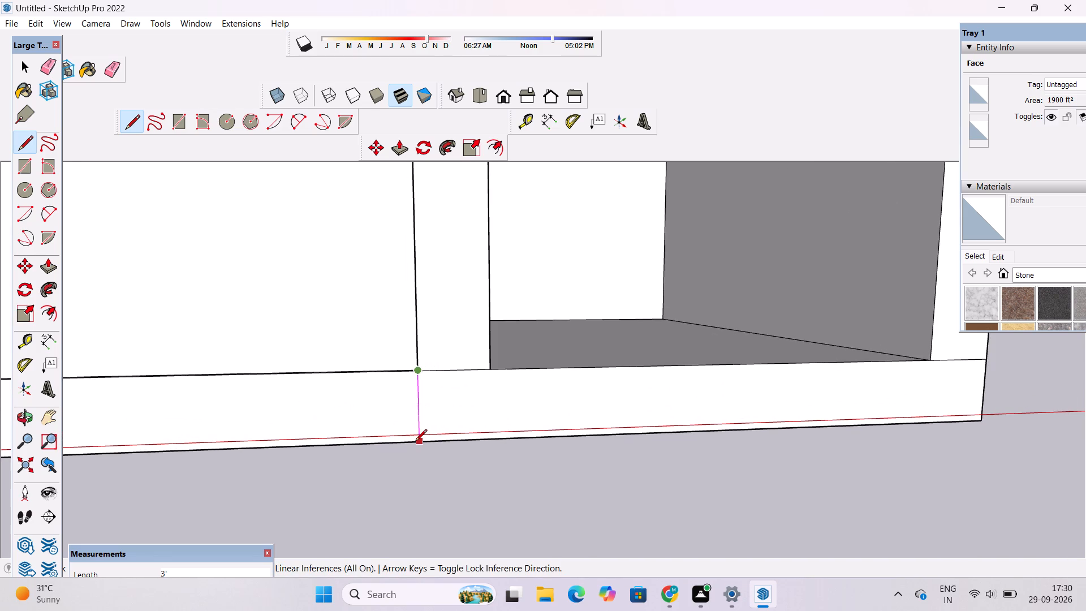
left_click(416, 442)
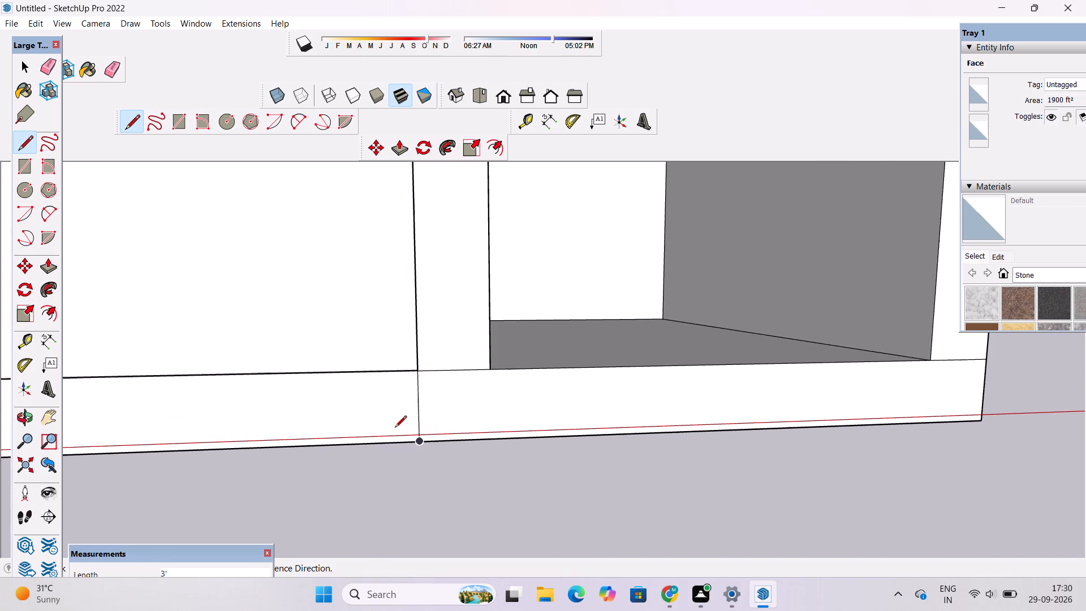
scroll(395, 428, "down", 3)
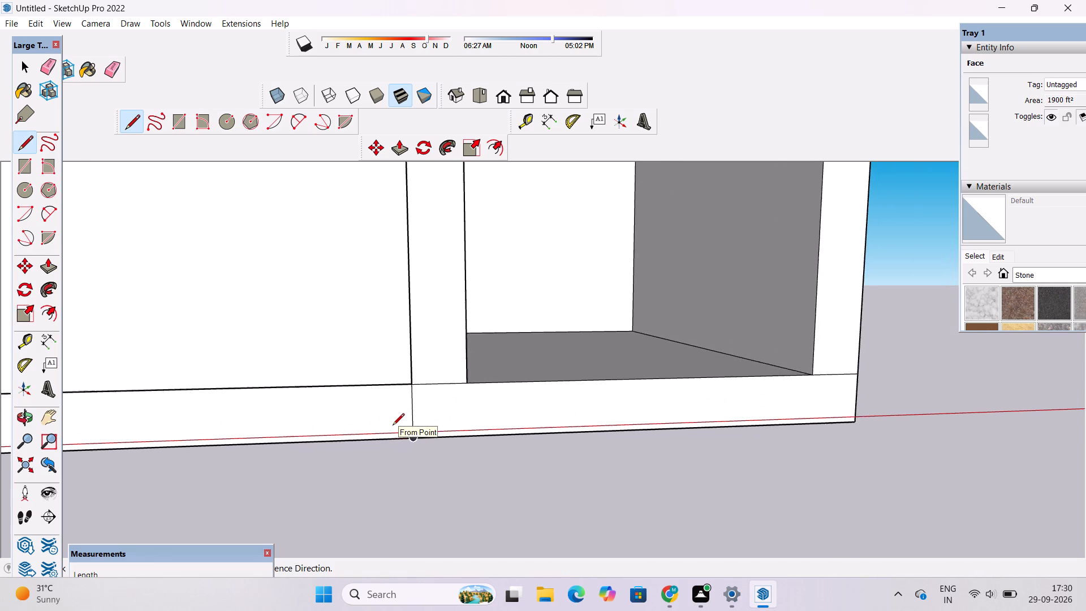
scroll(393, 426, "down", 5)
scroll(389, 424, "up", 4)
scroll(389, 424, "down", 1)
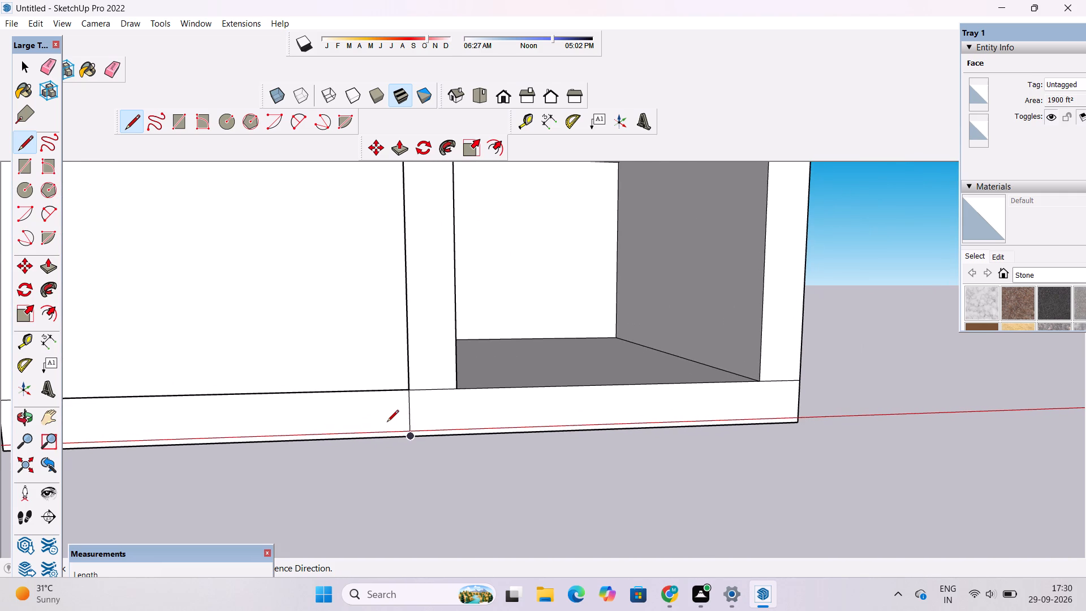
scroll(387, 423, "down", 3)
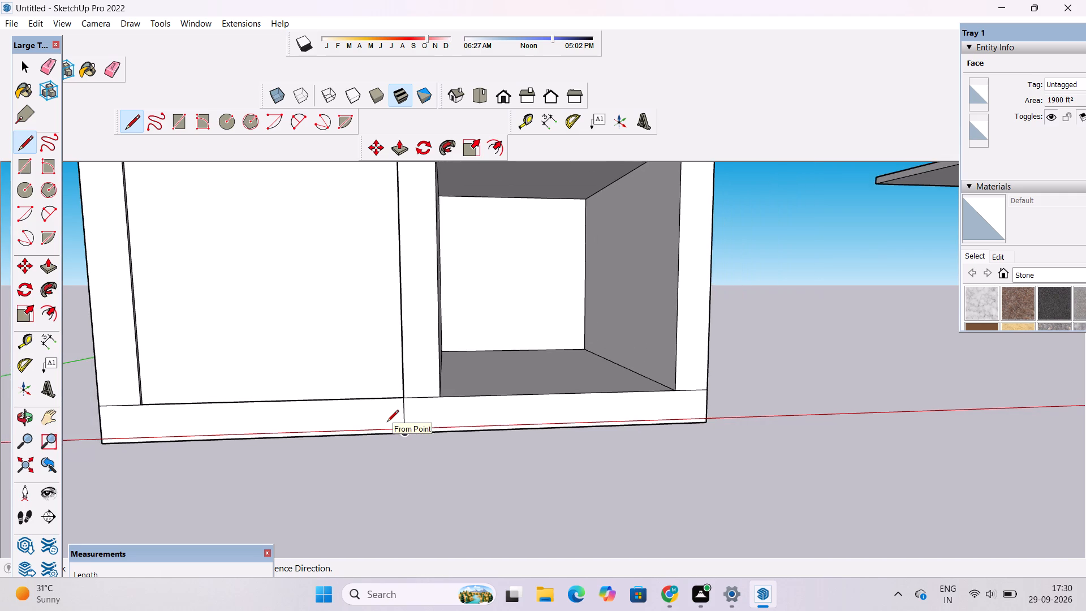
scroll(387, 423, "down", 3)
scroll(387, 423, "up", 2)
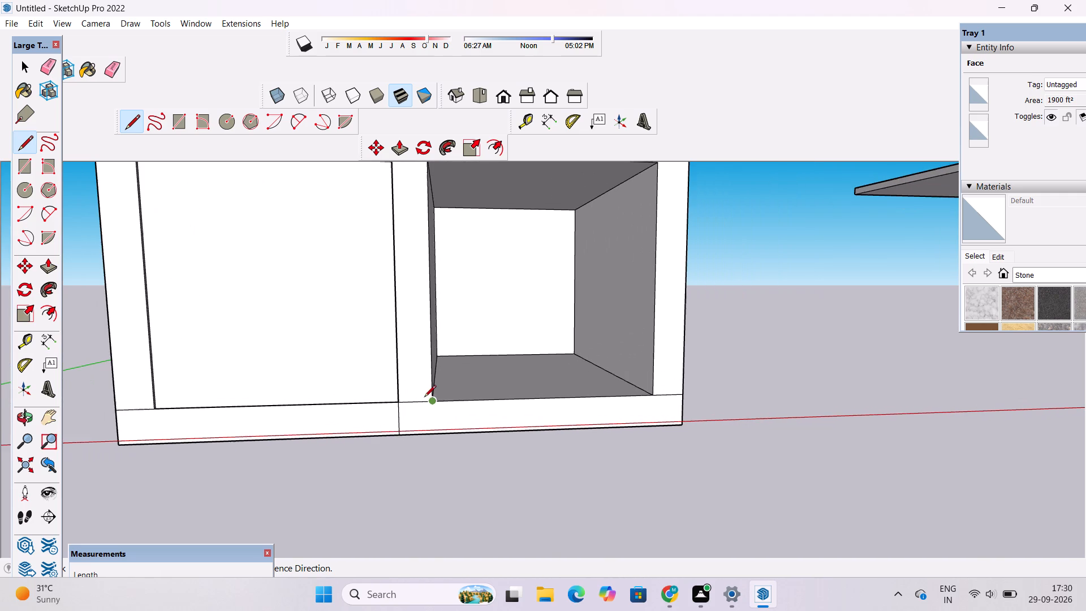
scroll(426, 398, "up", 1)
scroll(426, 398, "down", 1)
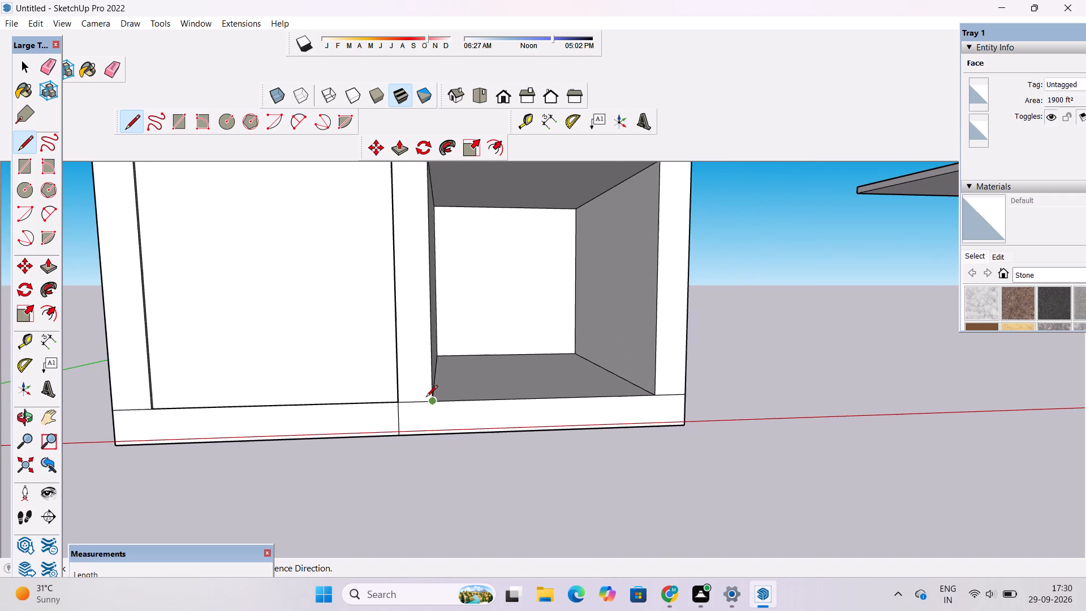
Draw a 3' vertical line on the base's front face from the open bay's bottom corner beside the middle pillar to the base's bottom edge.
scroll(430, 412, "up", 2)
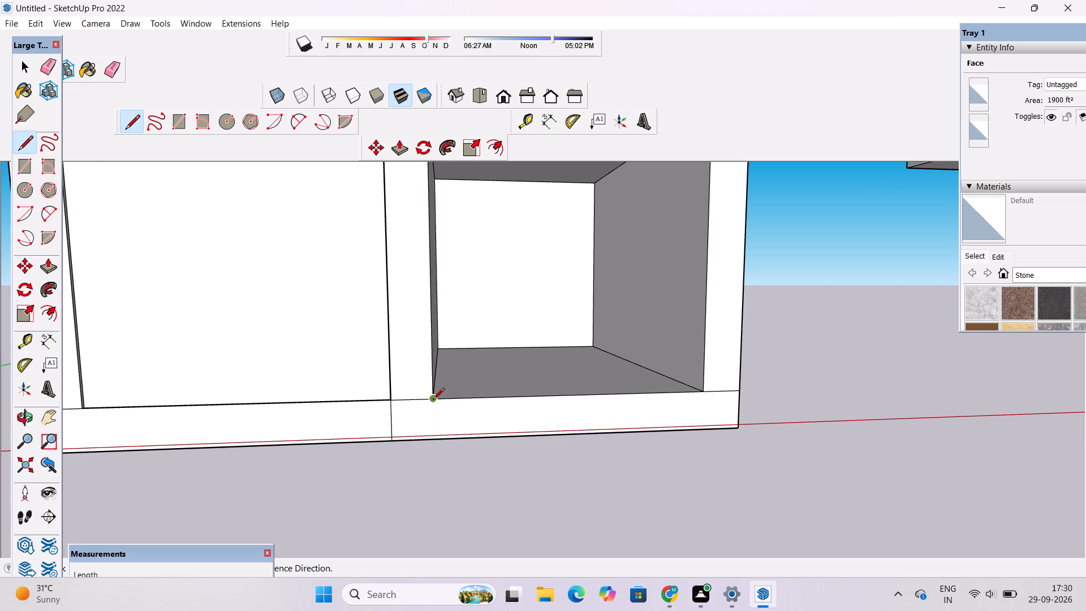
scroll(437, 419, "up", 4)
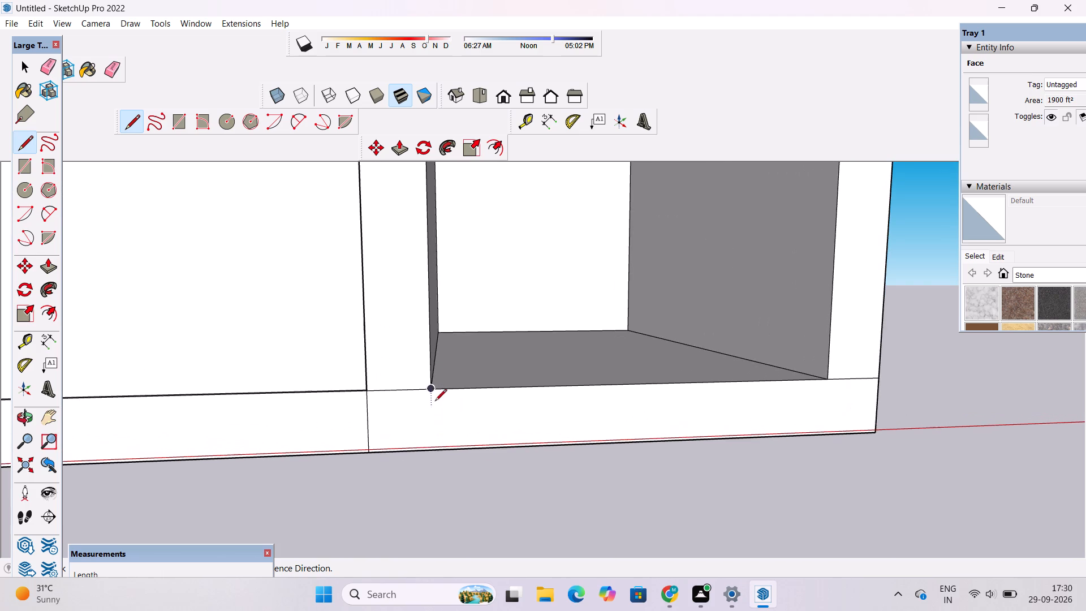
left_click(430, 389)
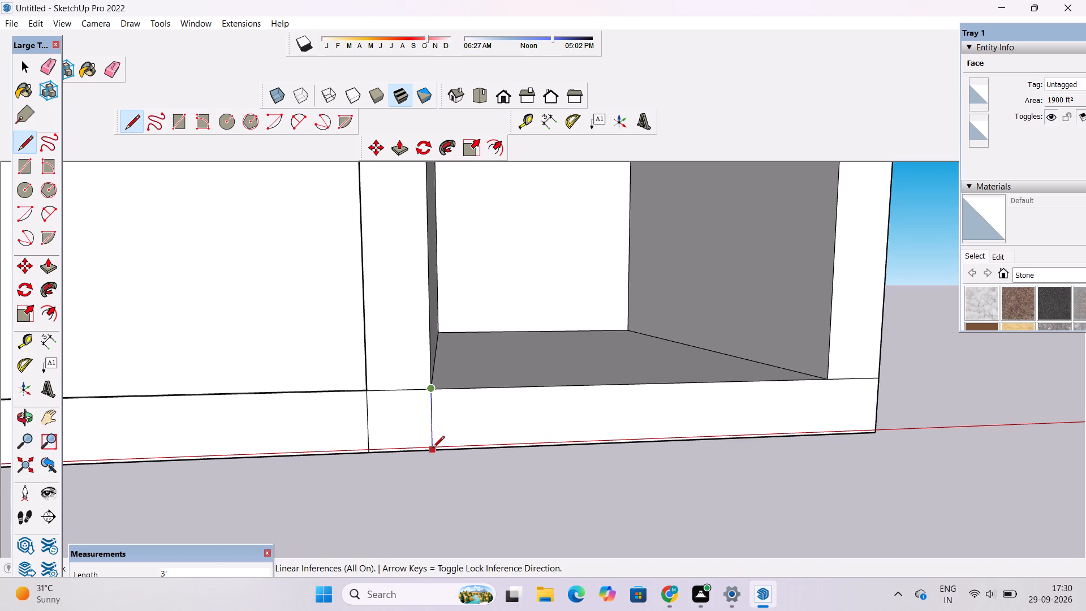
left_click(433, 449)
Place two horizontal guides across the base's front face, one 1' below the closed panel's bottom edge and another 1' below that guide.
scroll(547, 373, "down", 6)
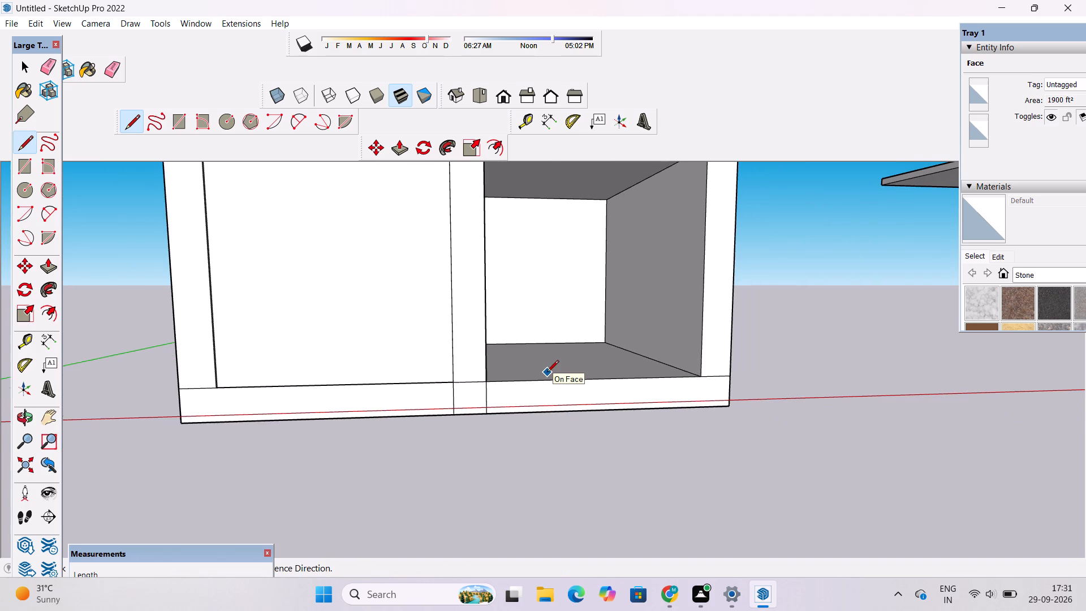
scroll(547, 373, "down", 8)
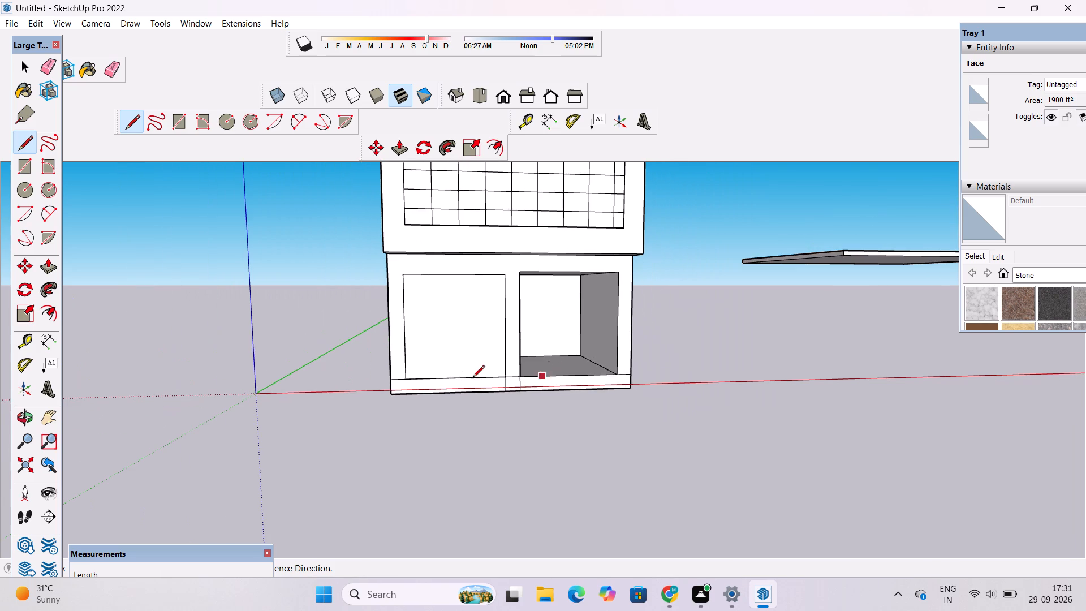
scroll(417, 379, "up", 4)
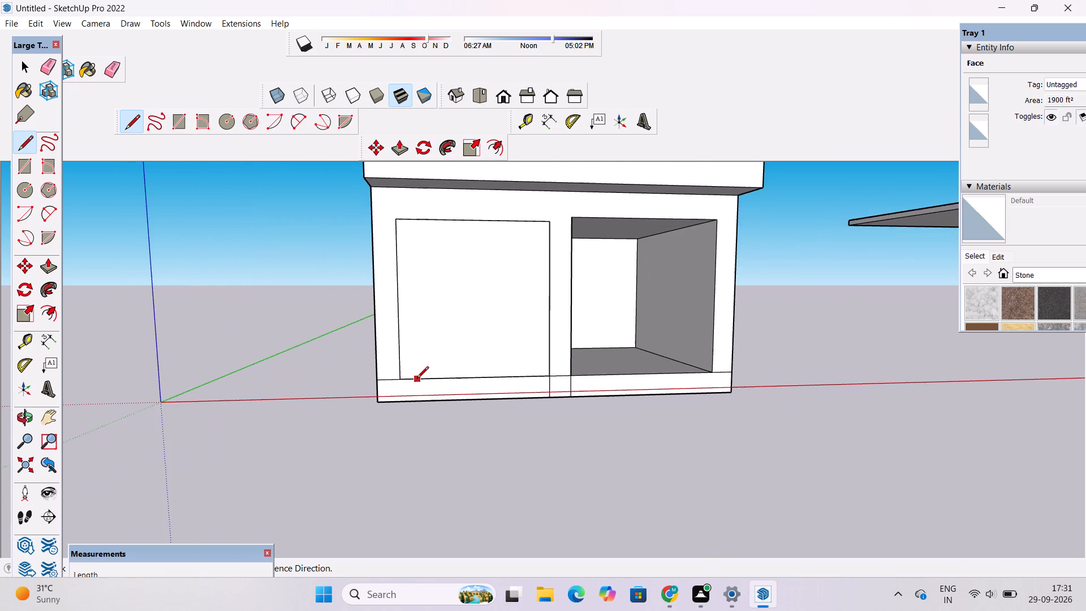
scroll(417, 379, "up", 3)
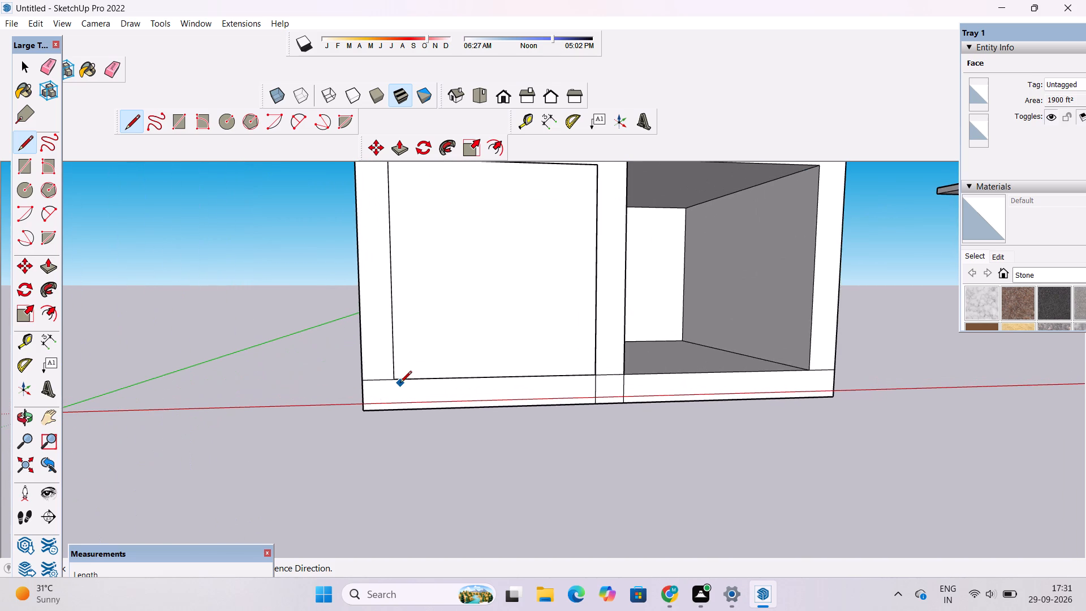
key("o")
scroll(441, 370, "down", 3)
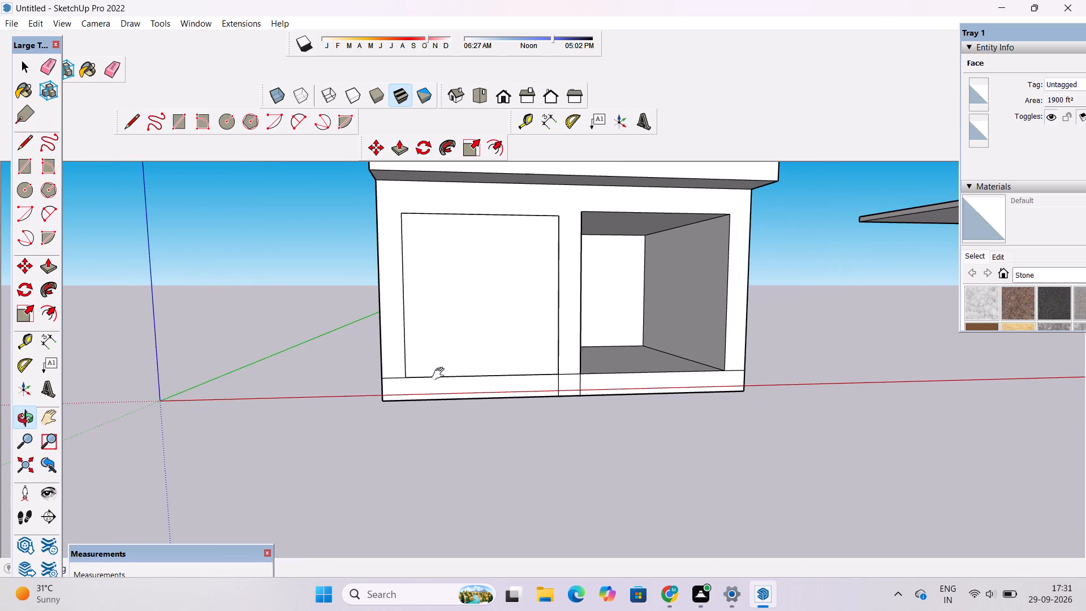
left_click_drag(441, 374, 434, 380, "shift")
scroll(434, 390, "up", 2)
left_click_drag(433, 401, 432, 414)
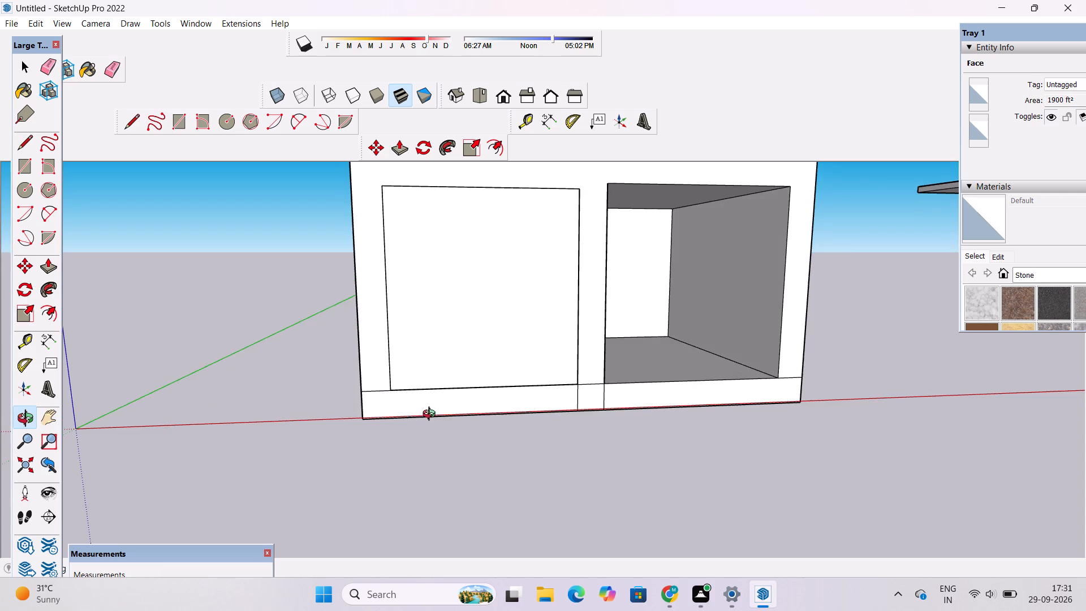
scroll(423, 415, "up", 3)
left_click_drag(420, 412, 393, 408, "shift")
scroll(381, 408, "up", 2)
left_click_drag(382, 403, 382, 408, "shift")
scroll(382, 408, "up", 3)
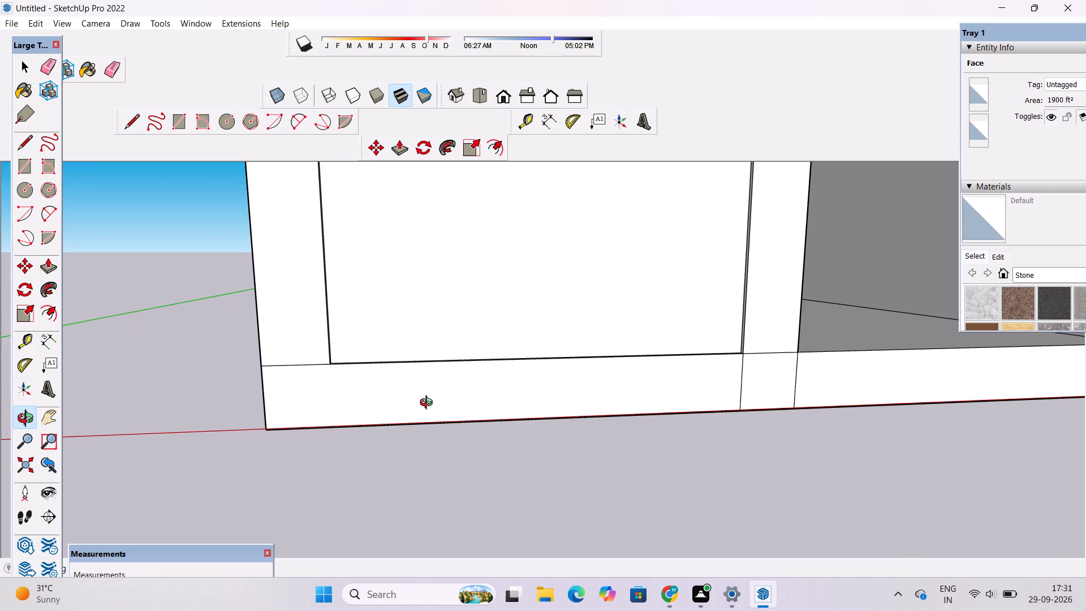
key("t")
left_click(546, 359)
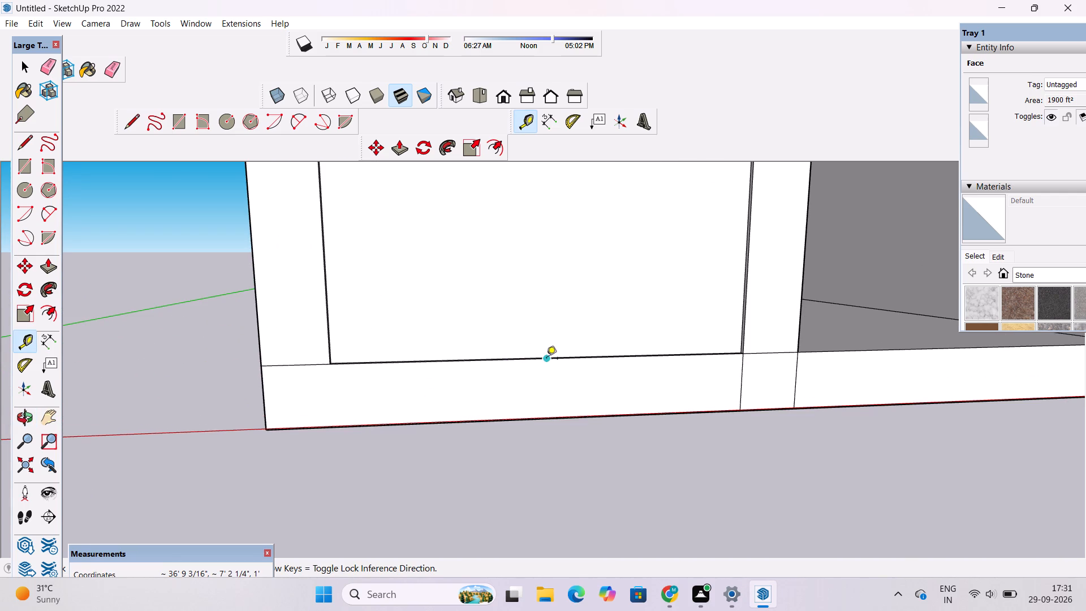
scroll(545, 384, "up", 2)
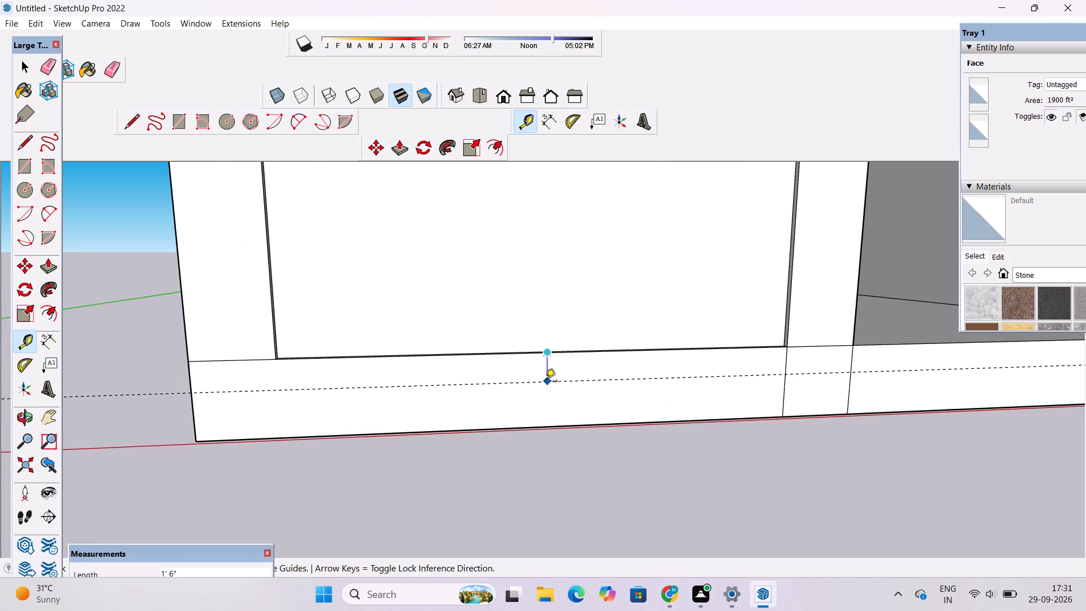
type("1'")
key("Return")
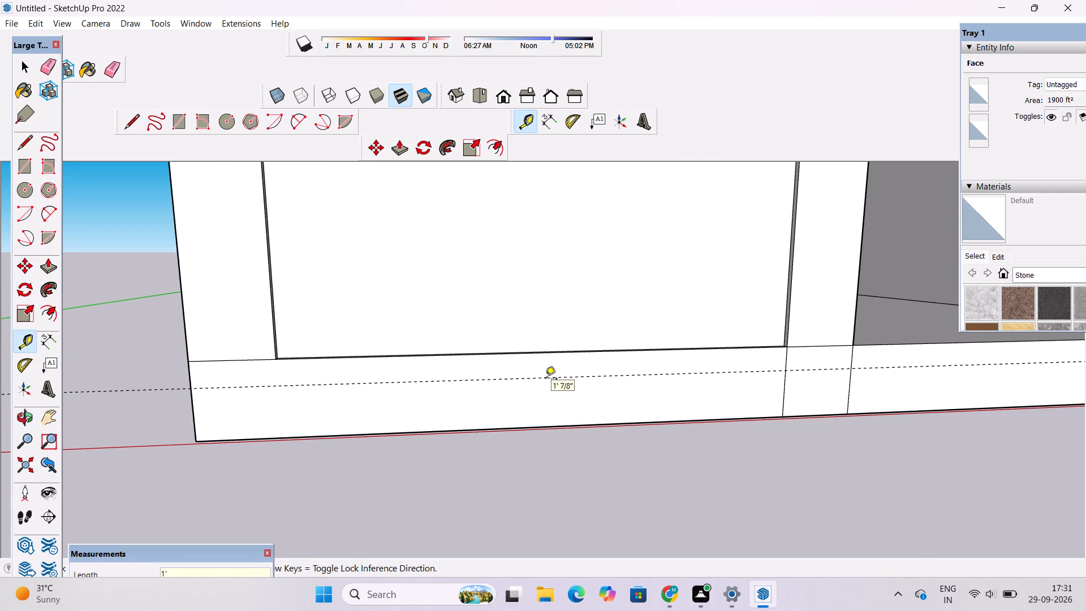
left_click(597, 379)
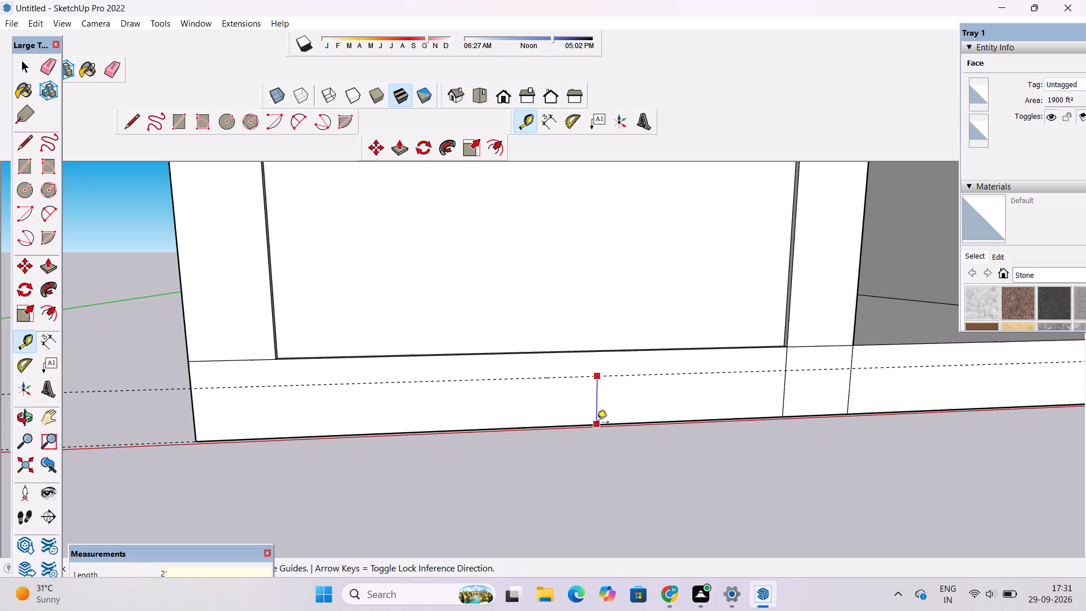
type("1'")
key("Return")
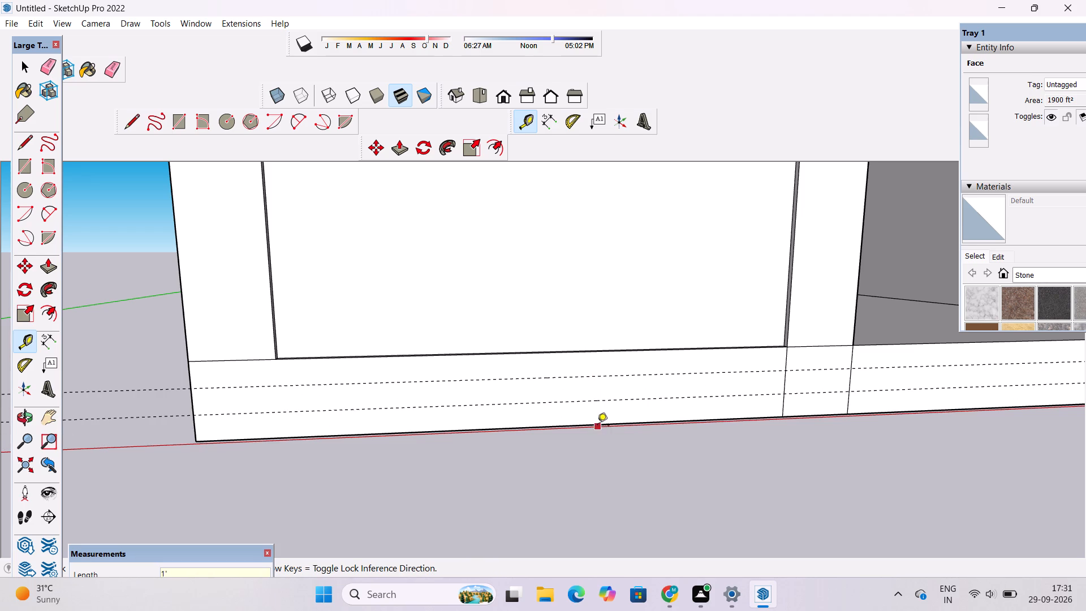
Trace both guides with horizontal lines about 23' 3" long, between the base's outer edge beneath the closed panel and the nearest vertical dividing line.
left_click(123, 121)
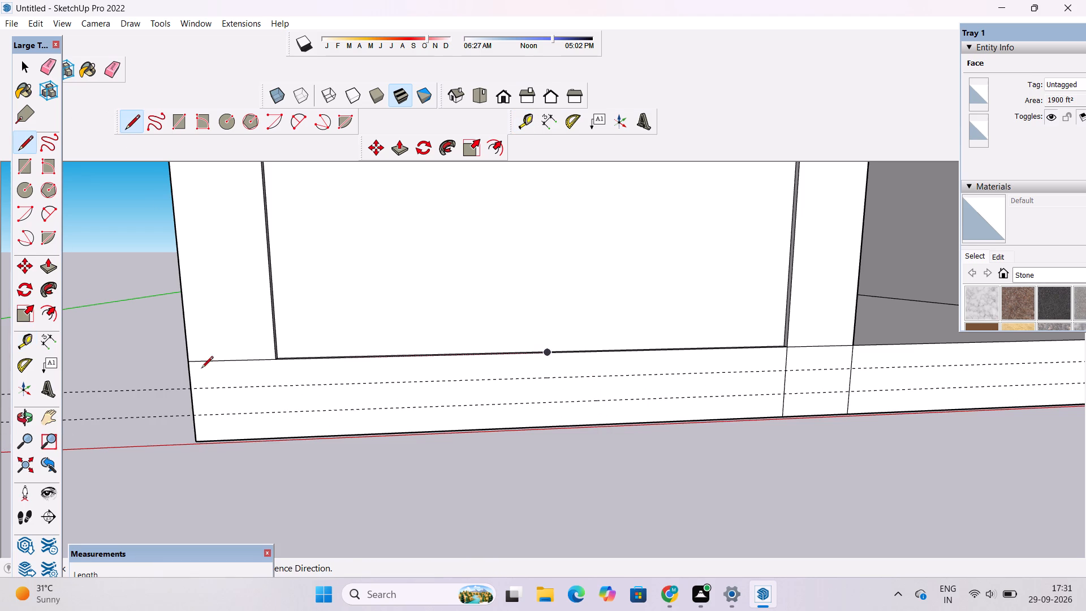
left_click(194, 386)
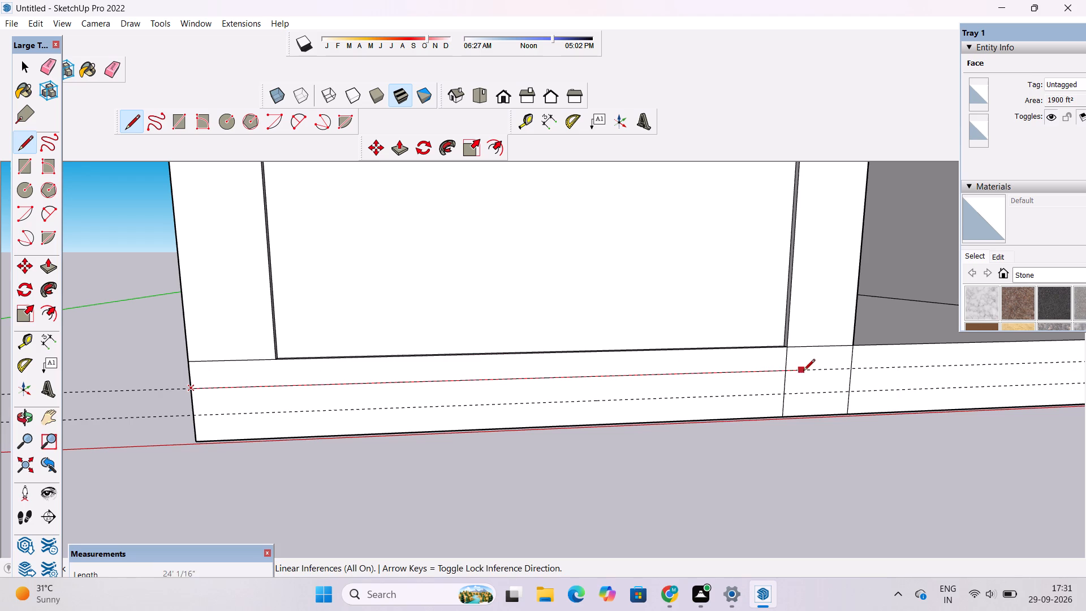
left_click(785, 373)
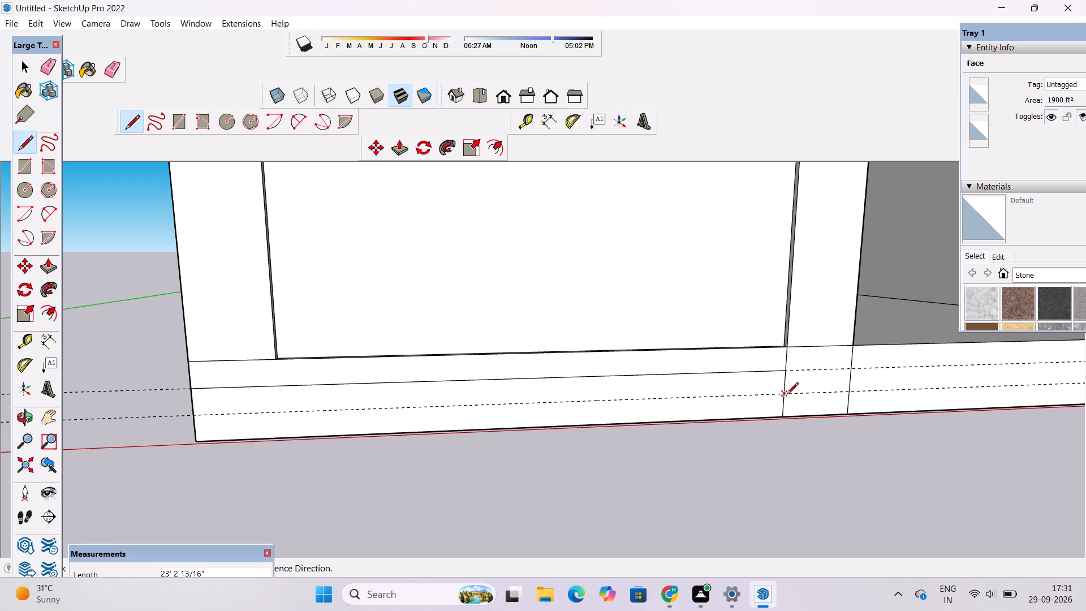
left_click(787, 395)
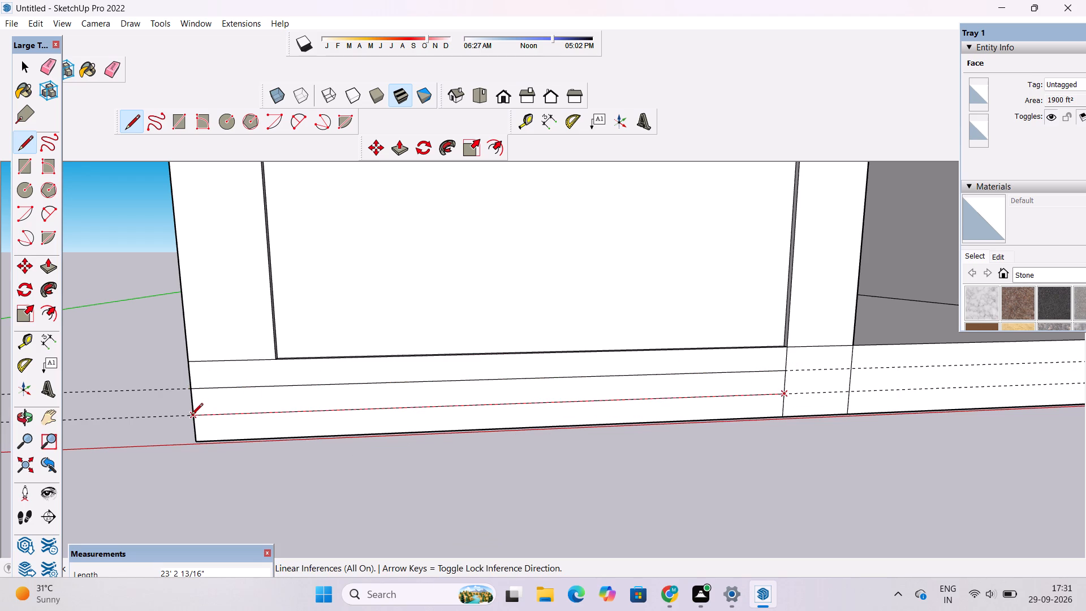
left_click(191, 416)
Erase the two horizontal guides, keeping the lines drawn across the base.
key("e")
left_click_drag(150, 365, 147, 408)
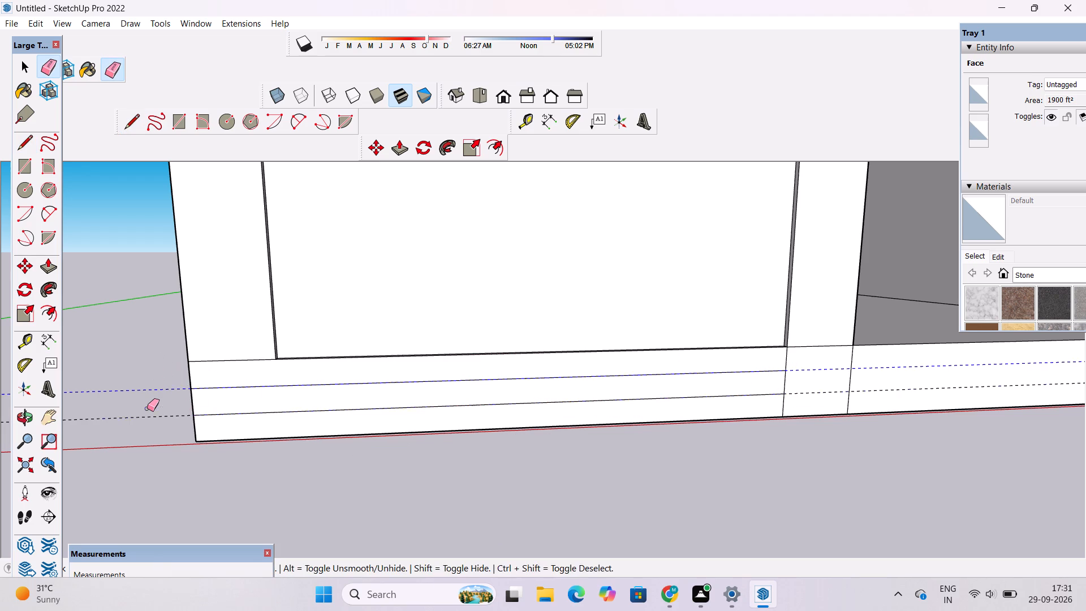
left_click_drag(147, 408, 147, 424)
scroll(154, 407, "down", 6)
scroll(245, 395, "up", 5)
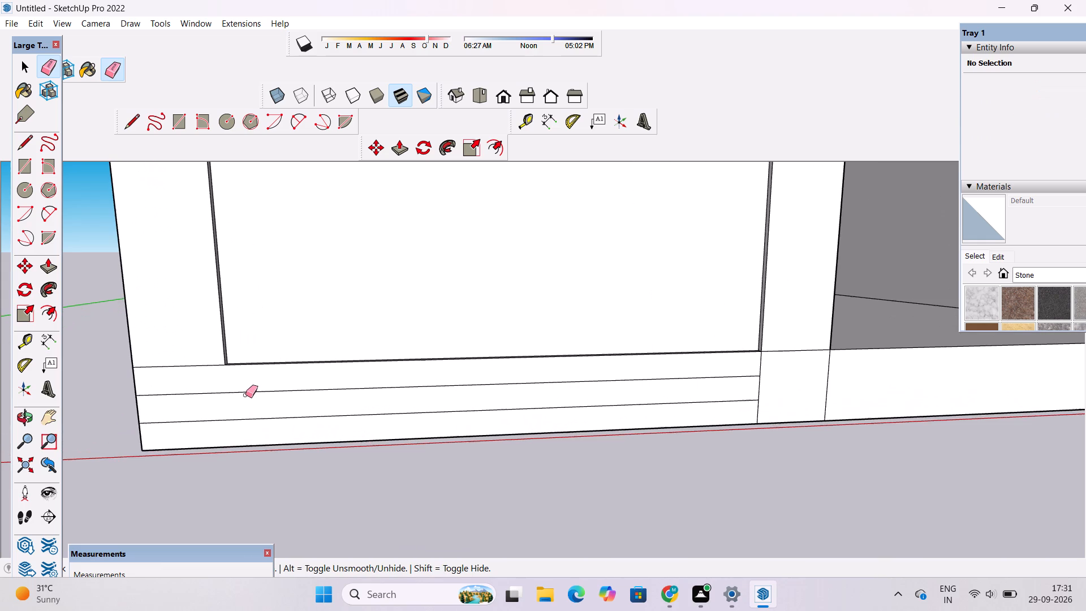
scroll(245, 395, "down", 2)
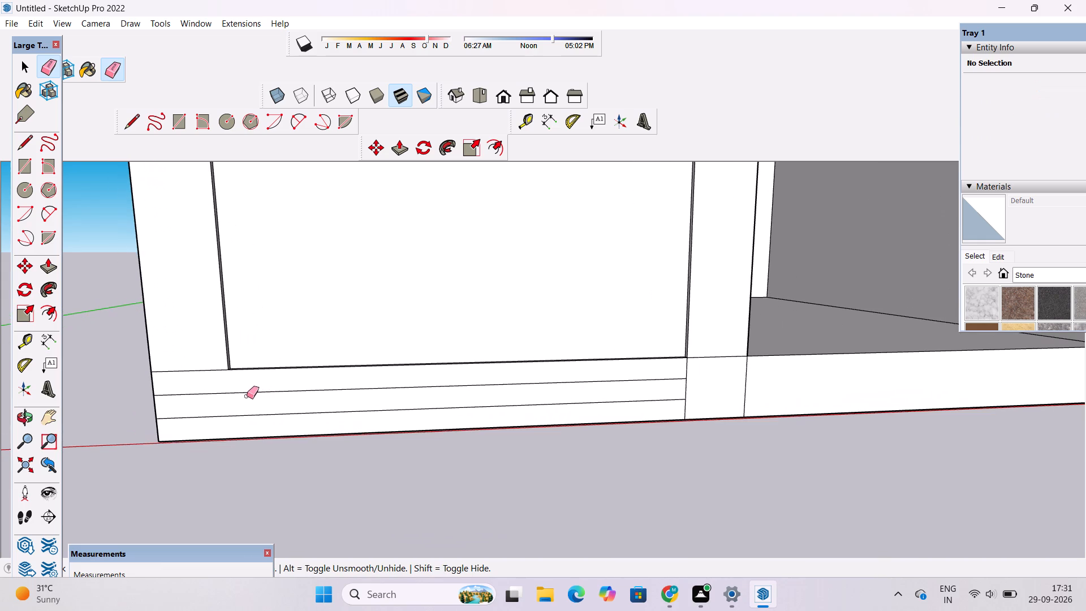
key("space")
Examine the divided strips of the base beneath the closed panel from the building's corner and from the front.
key("o")
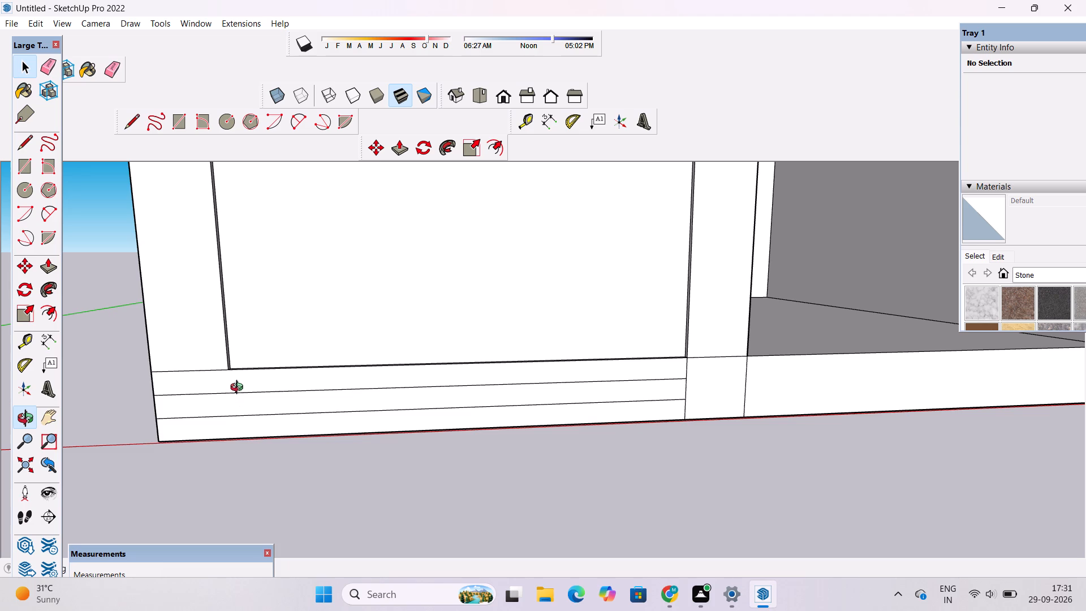
scroll(89, 390, "down", 2)
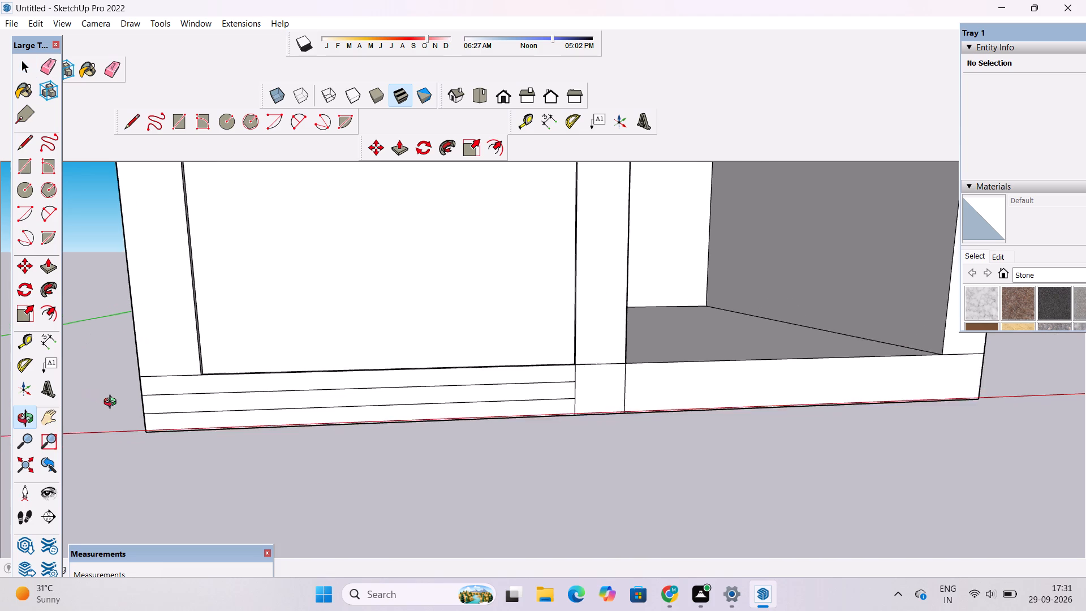
scroll(113, 403, "down", 2)
scroll(127, 405, "up", 3)
left_click_drag(163, 405, 366, 402)
scroll(370, 391, "down", 4)
left_click_drag(374, 433, 347, 414)
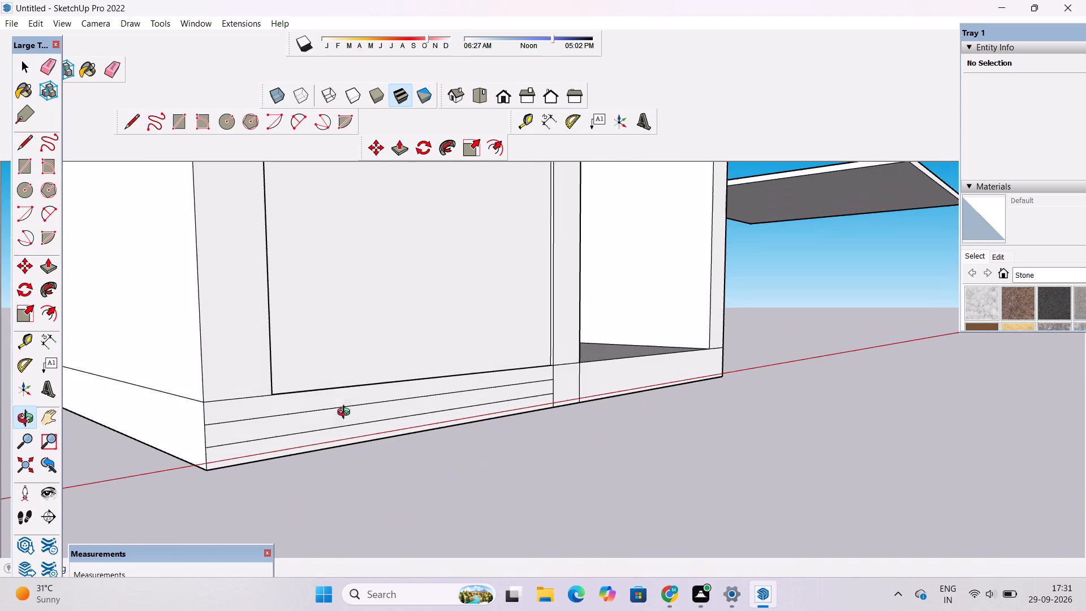
scroll(32, 475, "down", 1)
left_click_drag(34, 485, 0, 509, "shift")
left_click_drag(0, 541, 0, 550)
scroll(0, 545, "down", 3)
left_click_drag(0, 544, 3, 523, "shift")
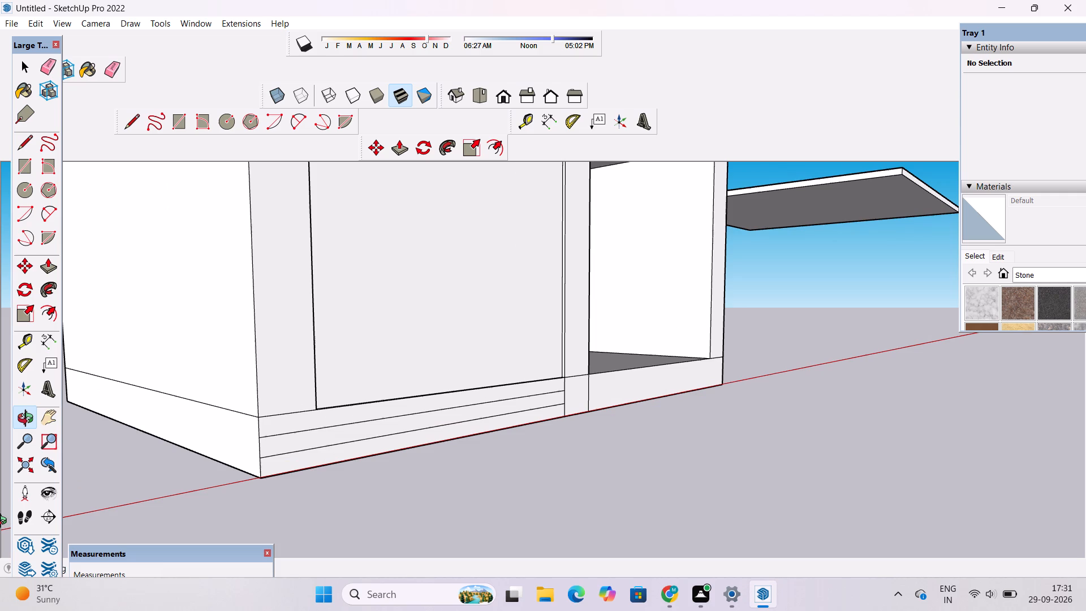
scroll(3, 522, "down", 2)
scroll(3, 522, "up", 3)
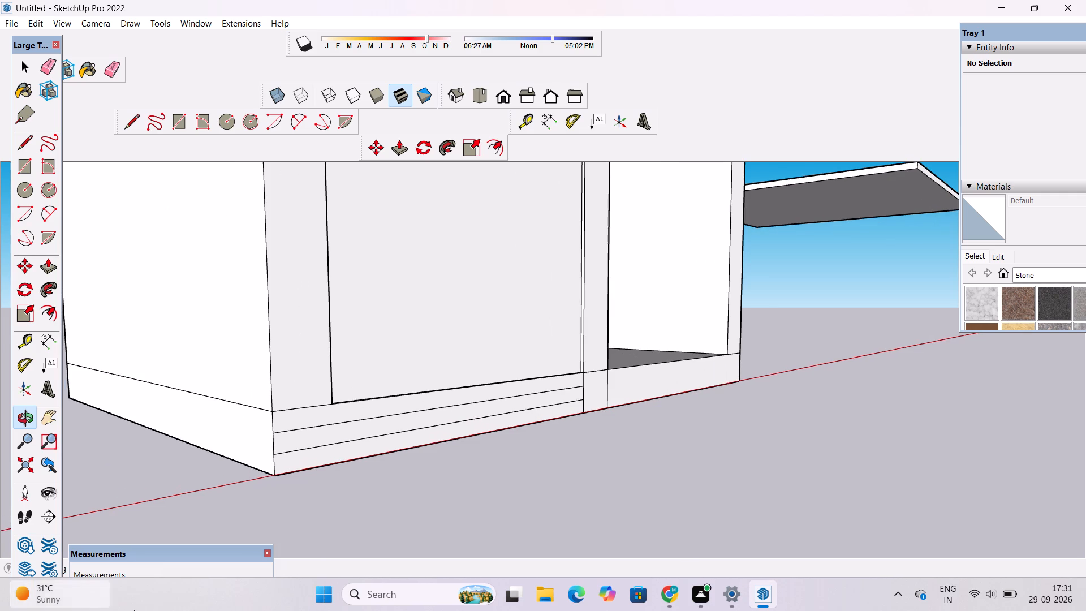
scroll(221, 549, "up", 3)
scroll(341, 436, "up", 6)
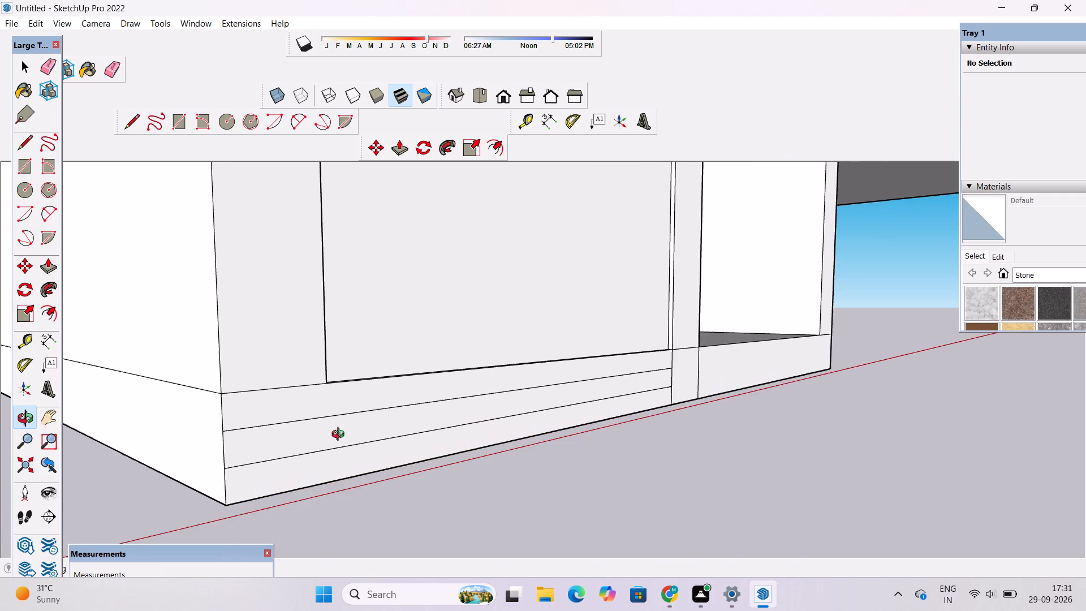
left_click_drag(368, 410, 339, 425, "shift")
left_click_drag(335, 437, 208, 440)
left_click_drag(223, 448, 195, 471, "shift")
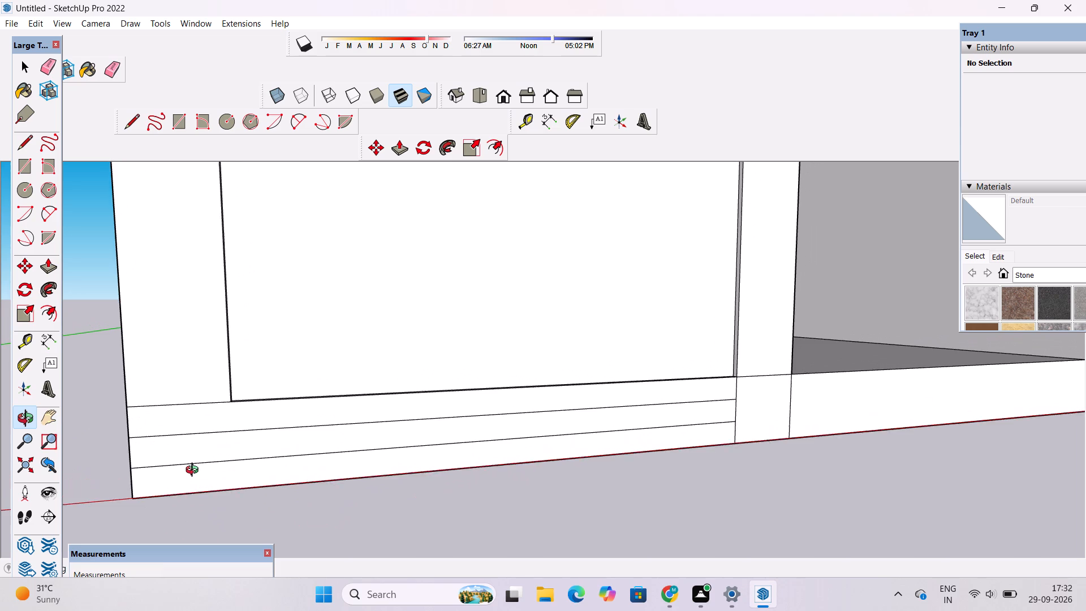
scroll(192, 474, "down", 2)
left_click_drag(190, 462, 183, 490, "shift")
scroll(182, 491, "down", 5)
scroll(529, 470, "up", 2)
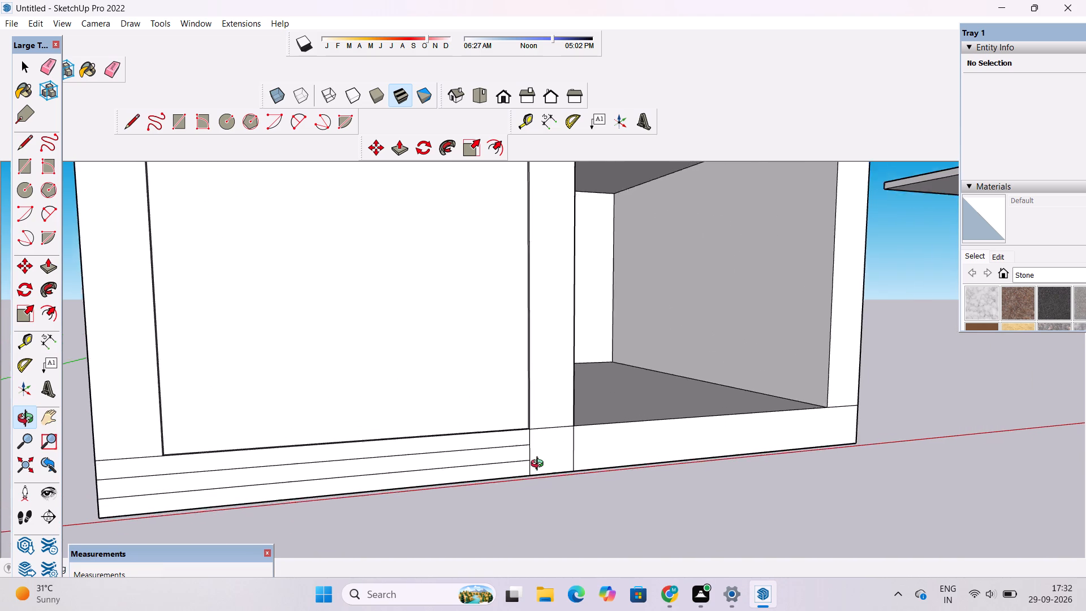
Examine the undivided part of the base beneath the open bay and the middle pillar.
scroll(540, 465, "up", 2)
left_click_drag(685, 435, 362, 420)
scroll(362, 420, "down", 4)
left_click_drag(411, 443, 454, 432)
left_click_drag(456, 432, 426, 454)
left_click_drag(428, 470, 446, 503)
left_click_drag(414, 494, 410, 441, "shift")
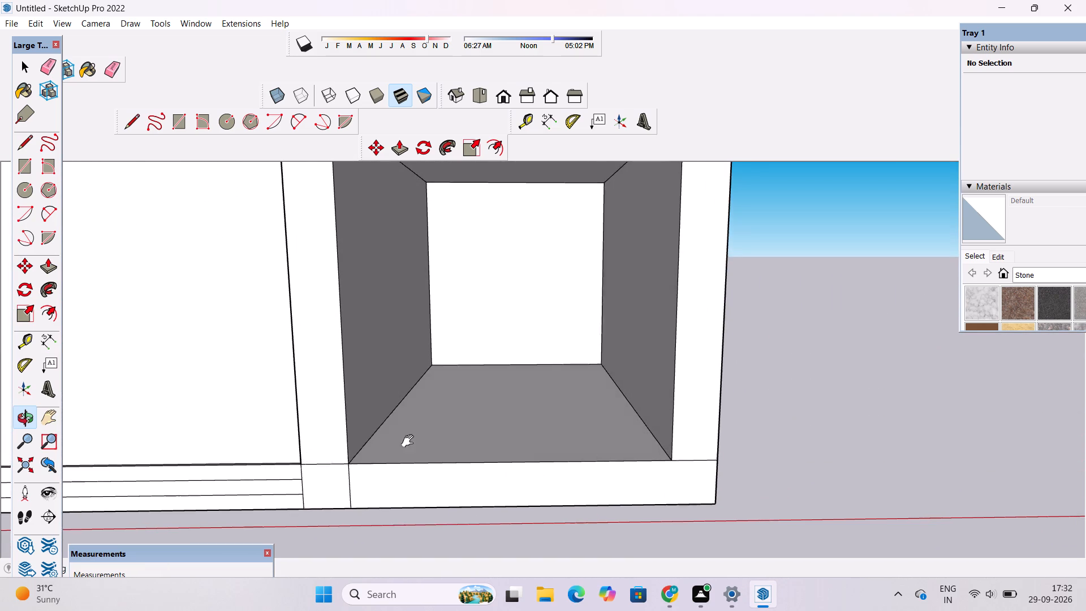
left_click_drag(410, 441, 410, 428, "shift")
scroll(365, 423, "up", 3)
left_click_drag(372, 437, 368, 407)
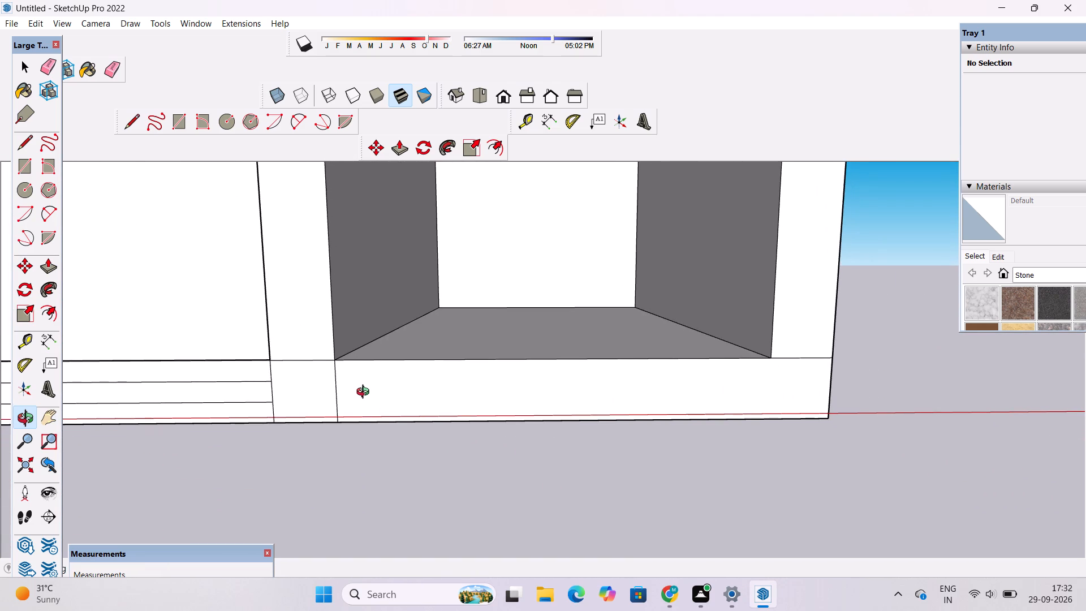
scroll(365, 393, "down", 3)
scroll(365, 393, "up", 1)
left_click_drag(365, 393, 367, 407, "shift")
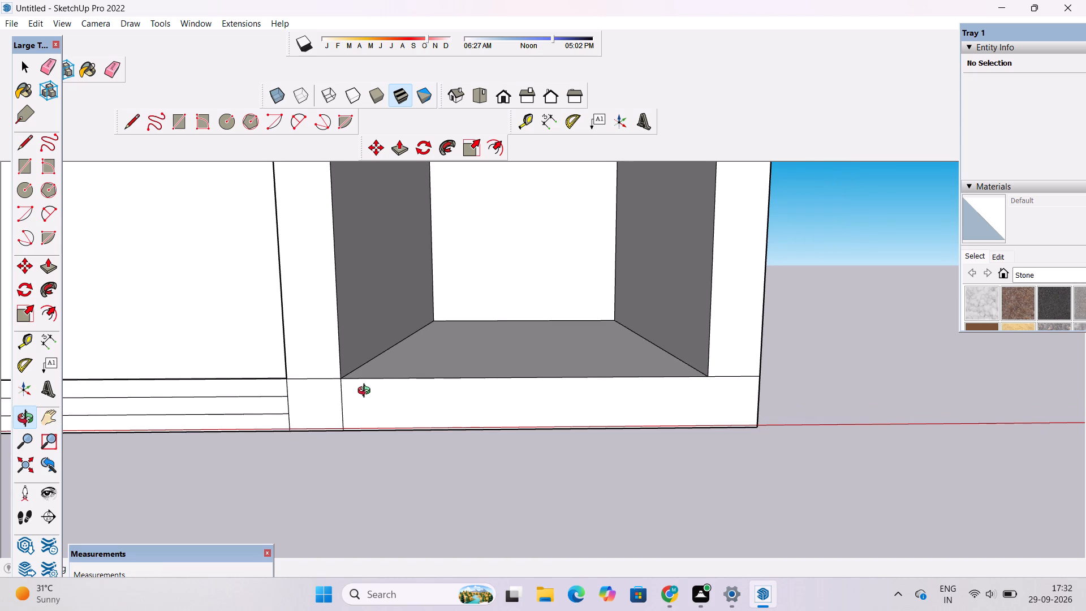
scroll(367, 392, "up", 1)
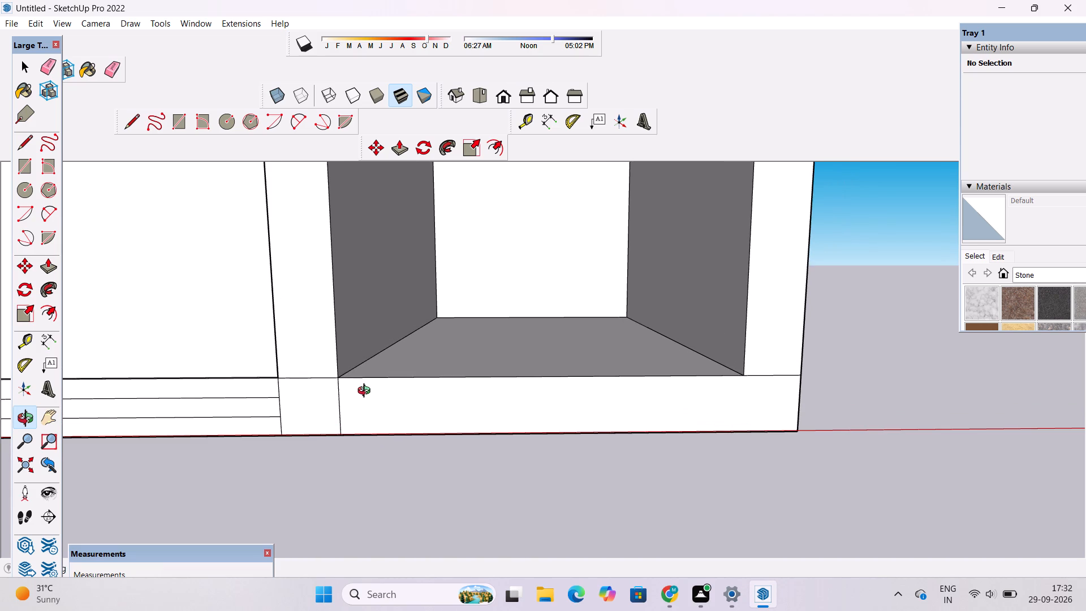
Copy the undivided base face beneath the open bay about 26' 9" along the red axis, placing it clear of the building's corner.
scroll(368, 397, "down", 4)
scroll(371, 402, "up", 3)
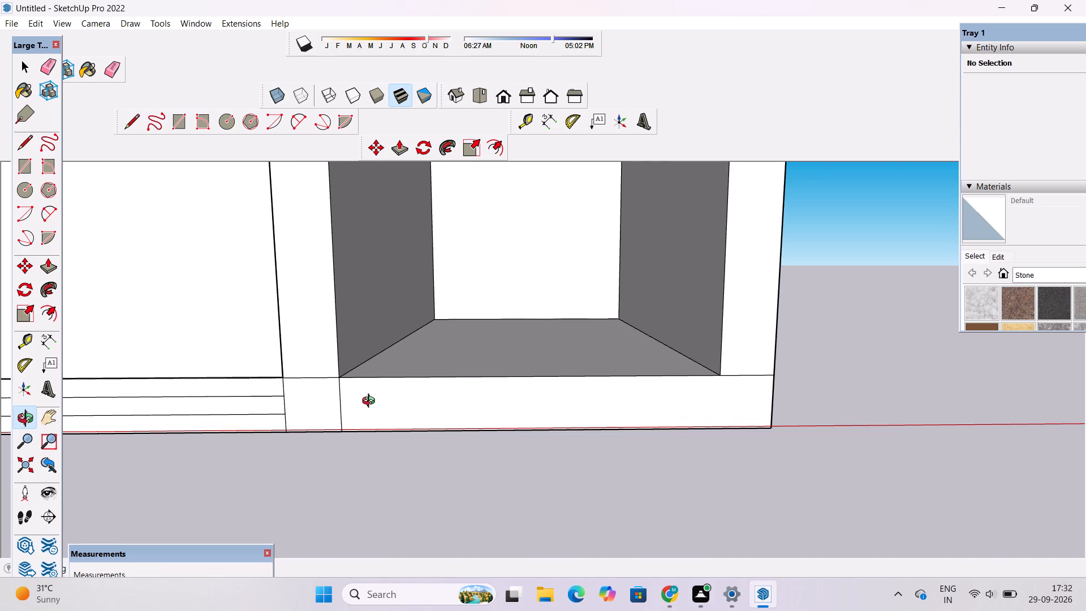
scroll(371, 402, "down", 1)
left_click_drag(376, 402, 296, 415, "shift")
scroll(295, 415, "up", 2, "shift")
left_click_drag(295, 415, 314, 406, "shift")
key("space")
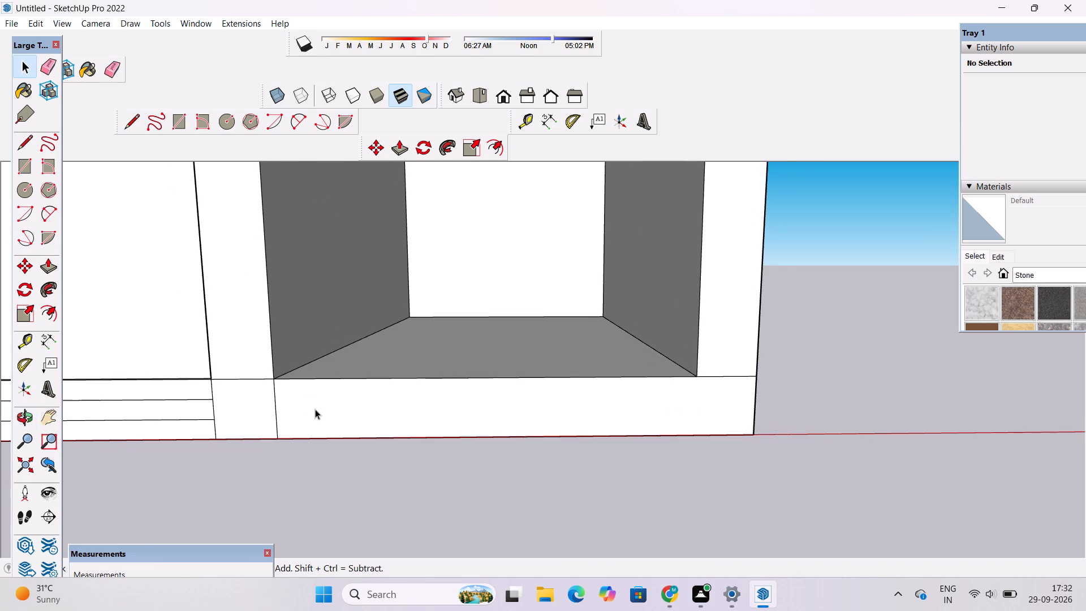
double_click(315, 409)
key("m")
scroll(315, 410, "left", 5)
scroll(277, 400, "down", 1)
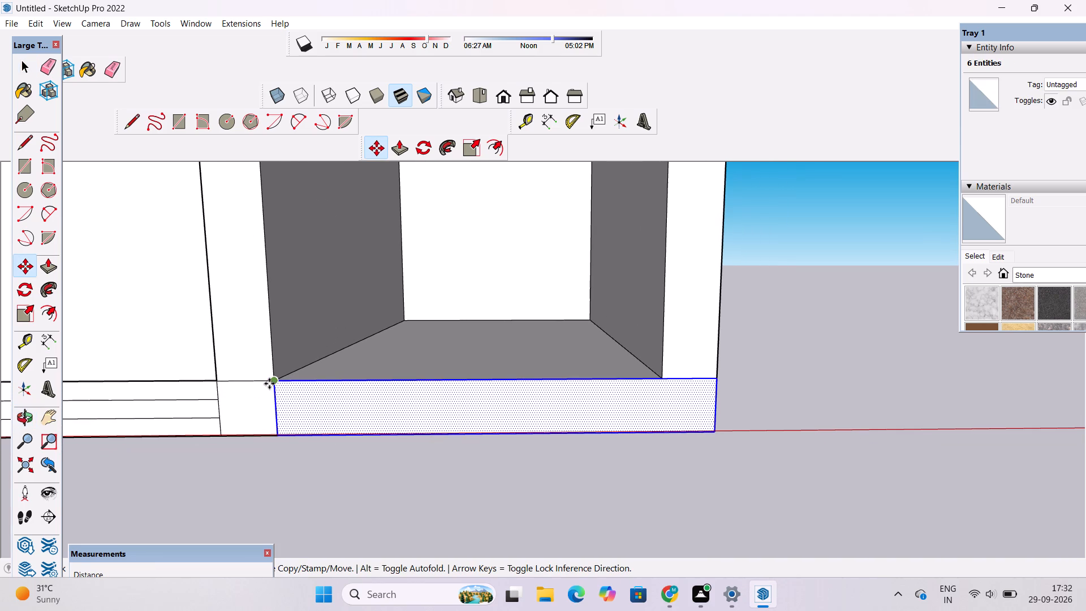
left_click(274, 384)
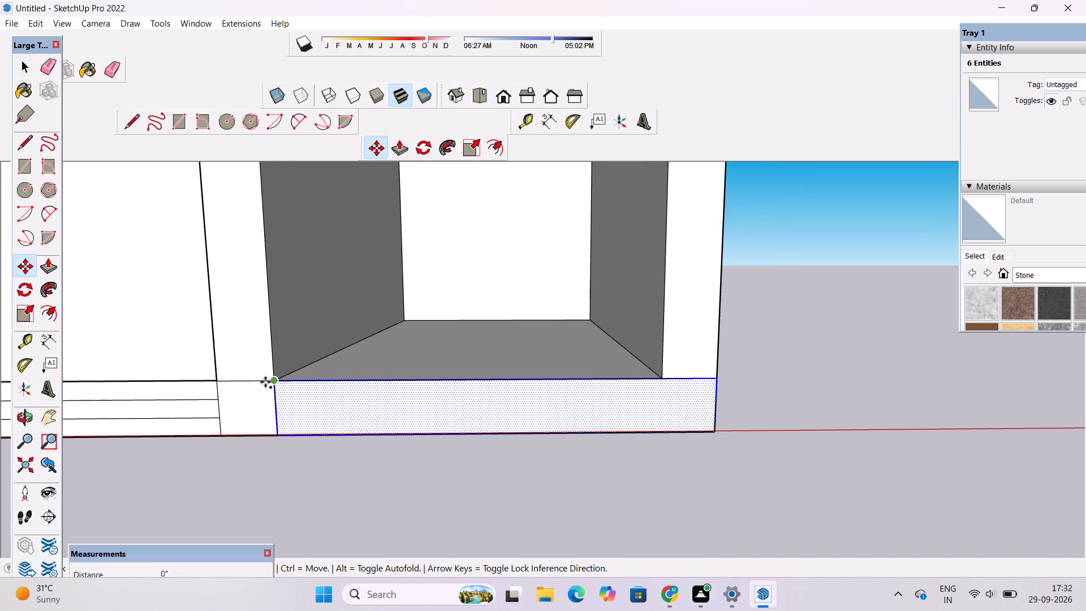
scroll(265, 382, "down", 7)
scroll(544, 384, "up", 3)
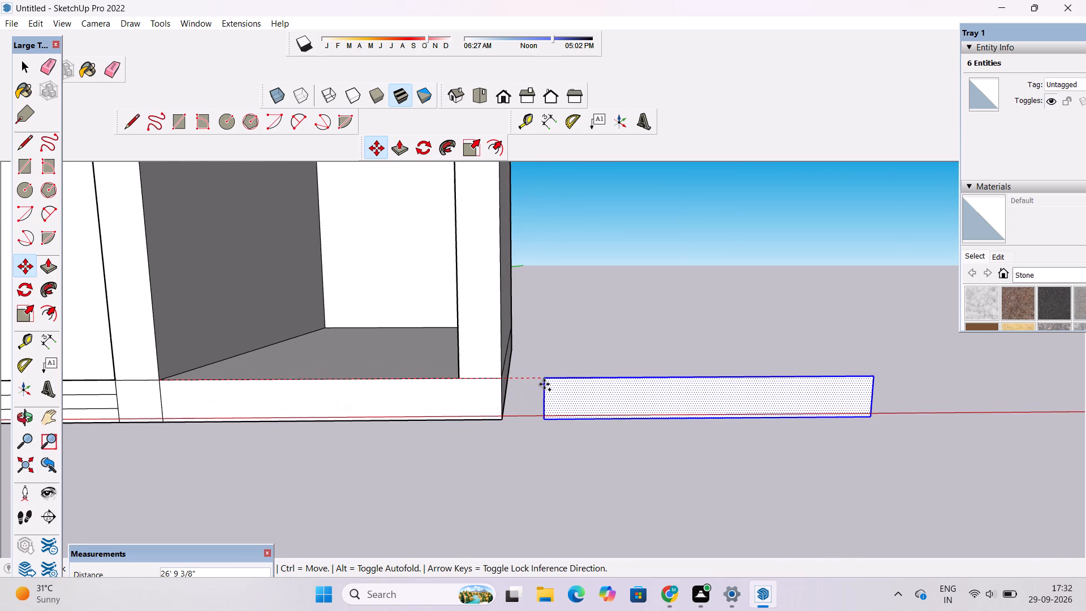
left_click(544, 384)
key("space")
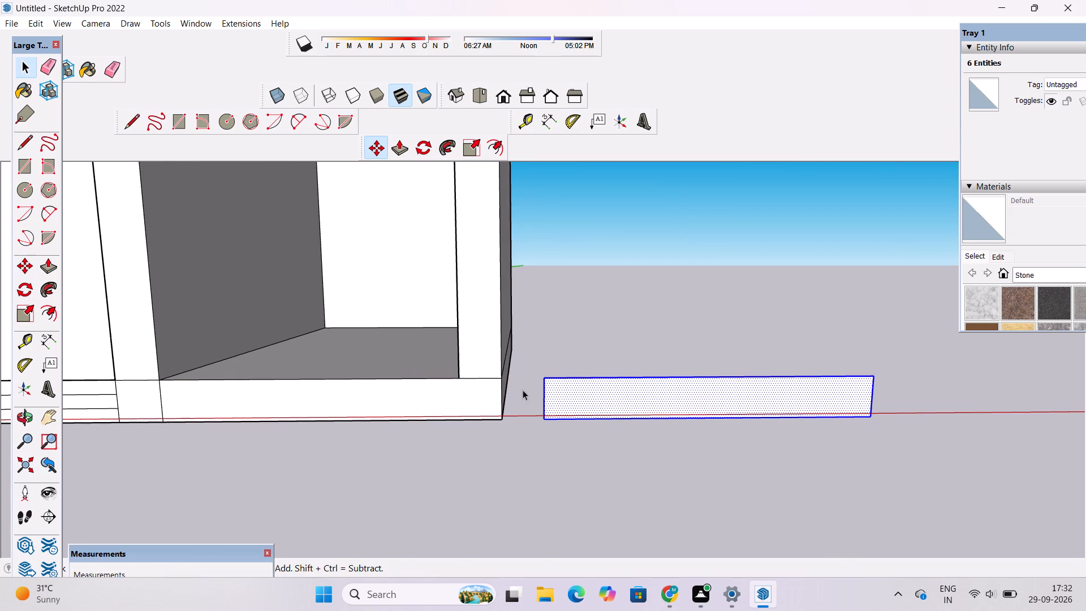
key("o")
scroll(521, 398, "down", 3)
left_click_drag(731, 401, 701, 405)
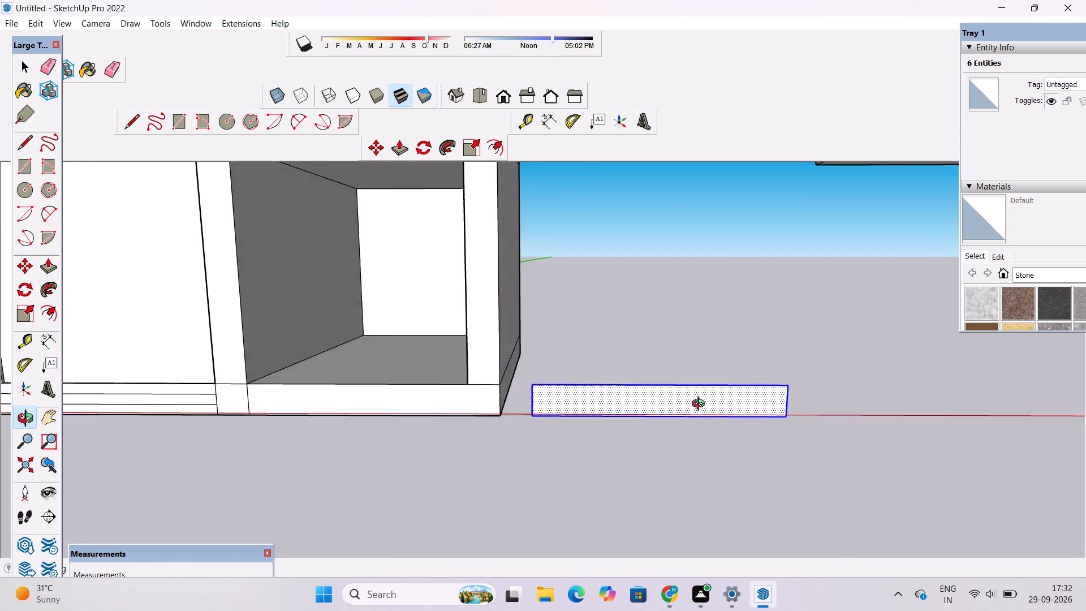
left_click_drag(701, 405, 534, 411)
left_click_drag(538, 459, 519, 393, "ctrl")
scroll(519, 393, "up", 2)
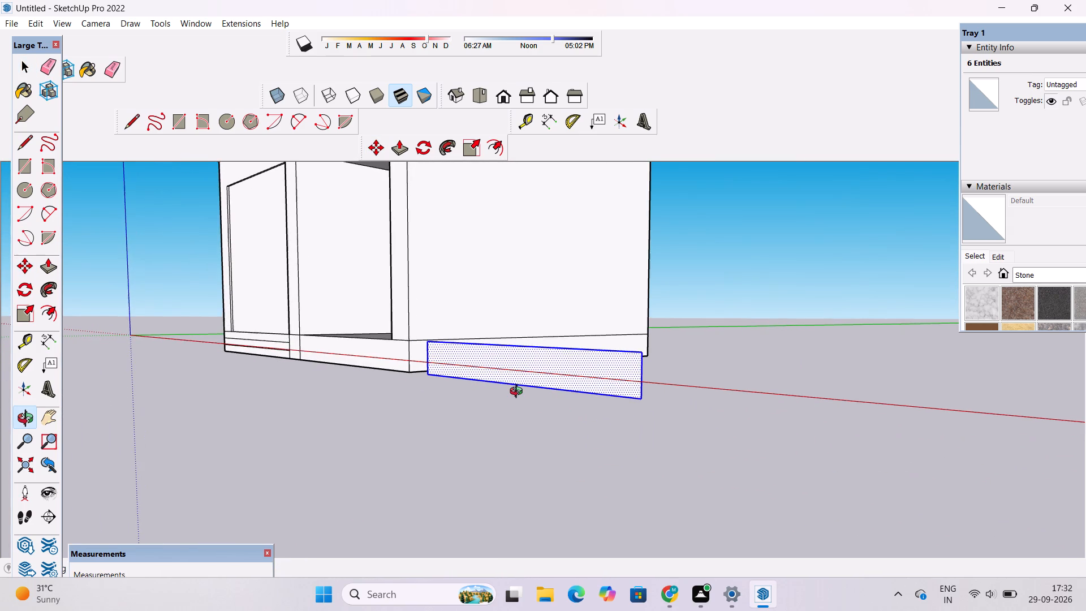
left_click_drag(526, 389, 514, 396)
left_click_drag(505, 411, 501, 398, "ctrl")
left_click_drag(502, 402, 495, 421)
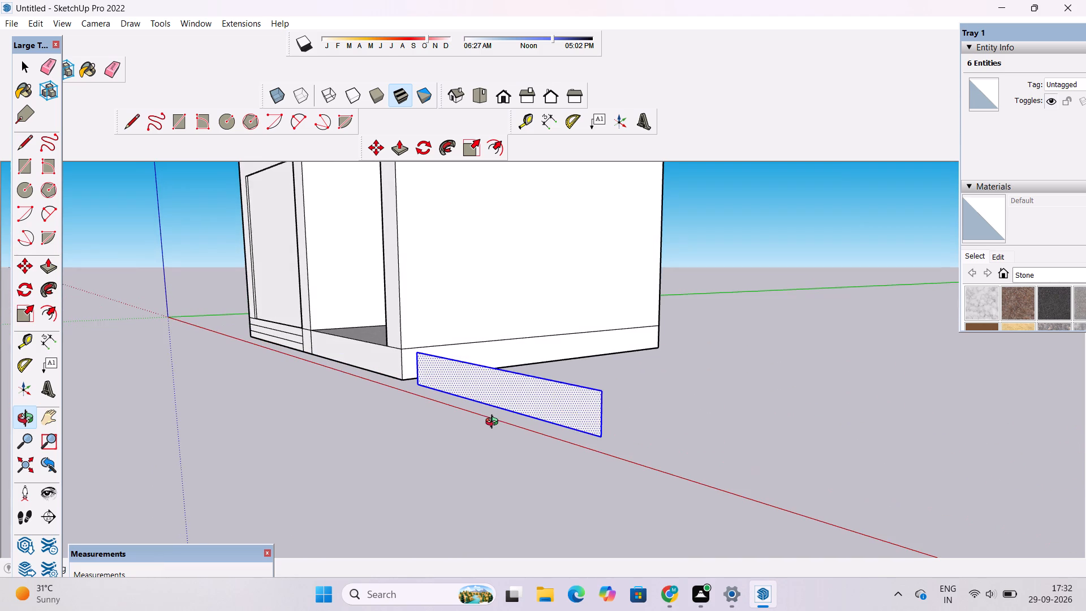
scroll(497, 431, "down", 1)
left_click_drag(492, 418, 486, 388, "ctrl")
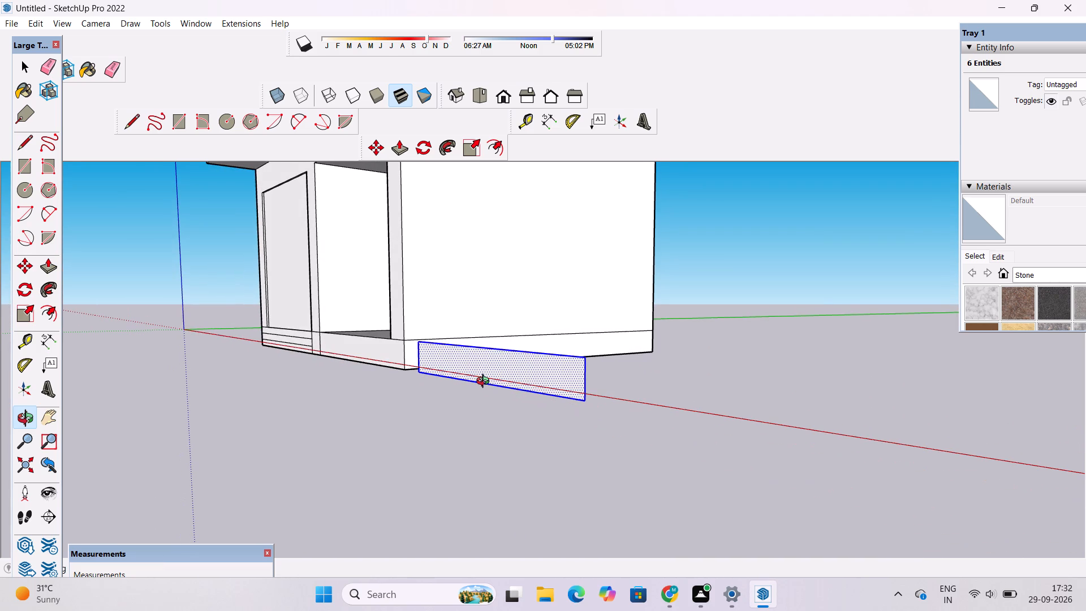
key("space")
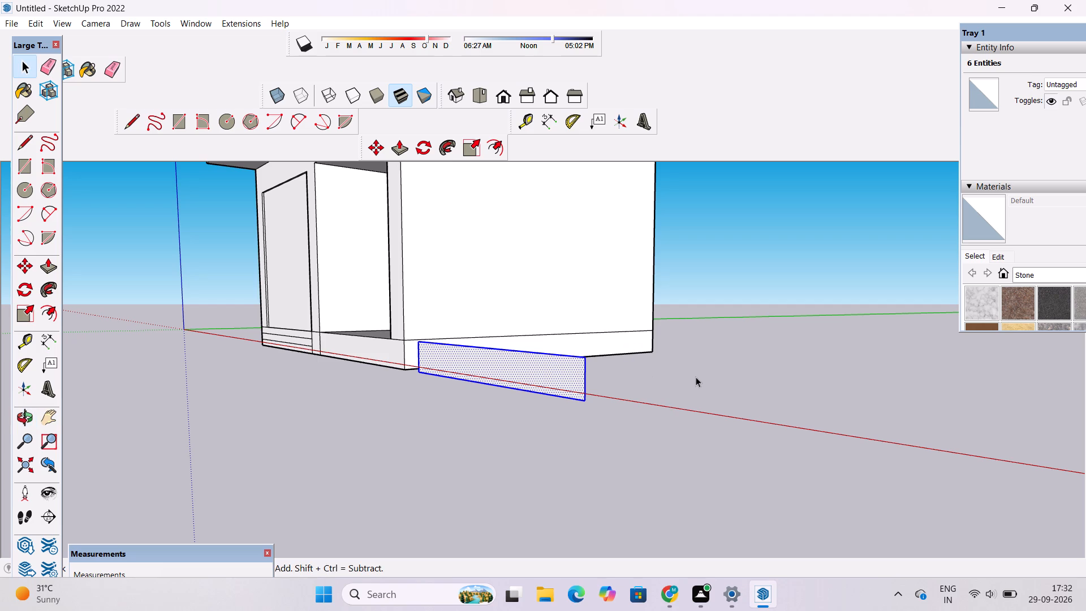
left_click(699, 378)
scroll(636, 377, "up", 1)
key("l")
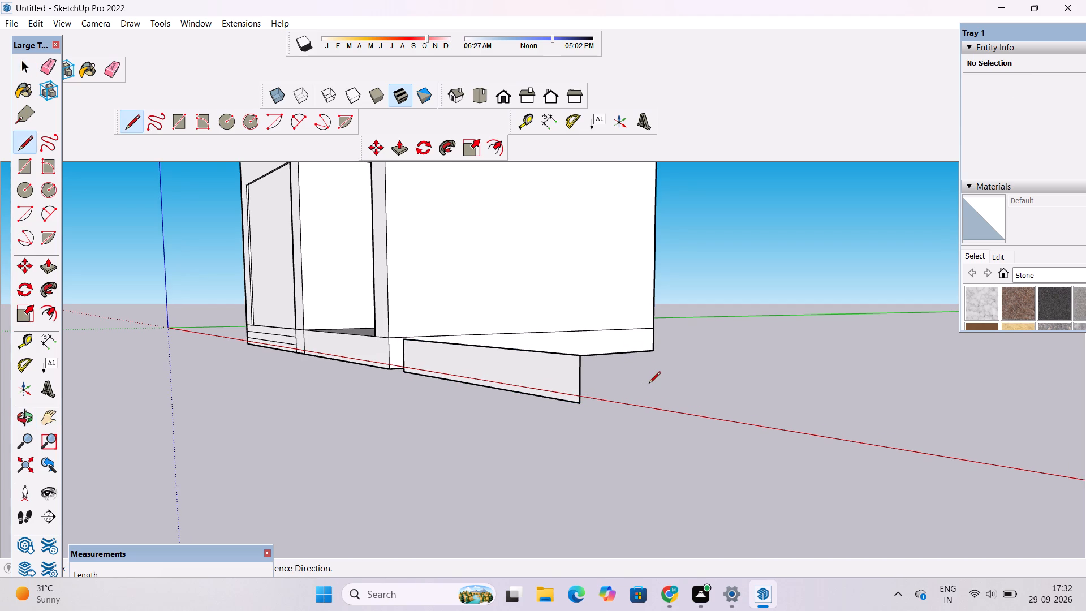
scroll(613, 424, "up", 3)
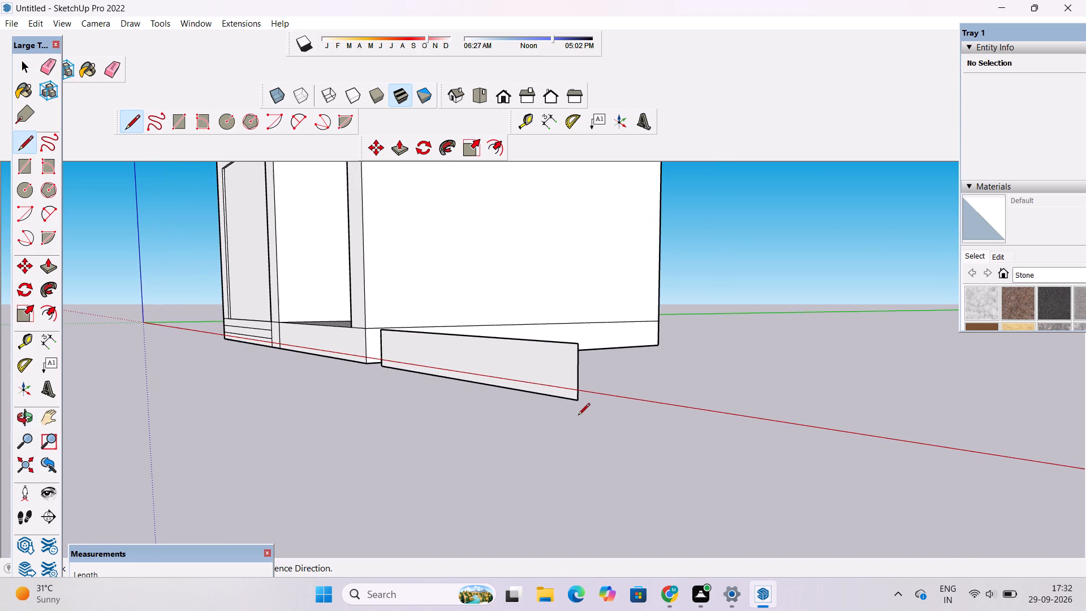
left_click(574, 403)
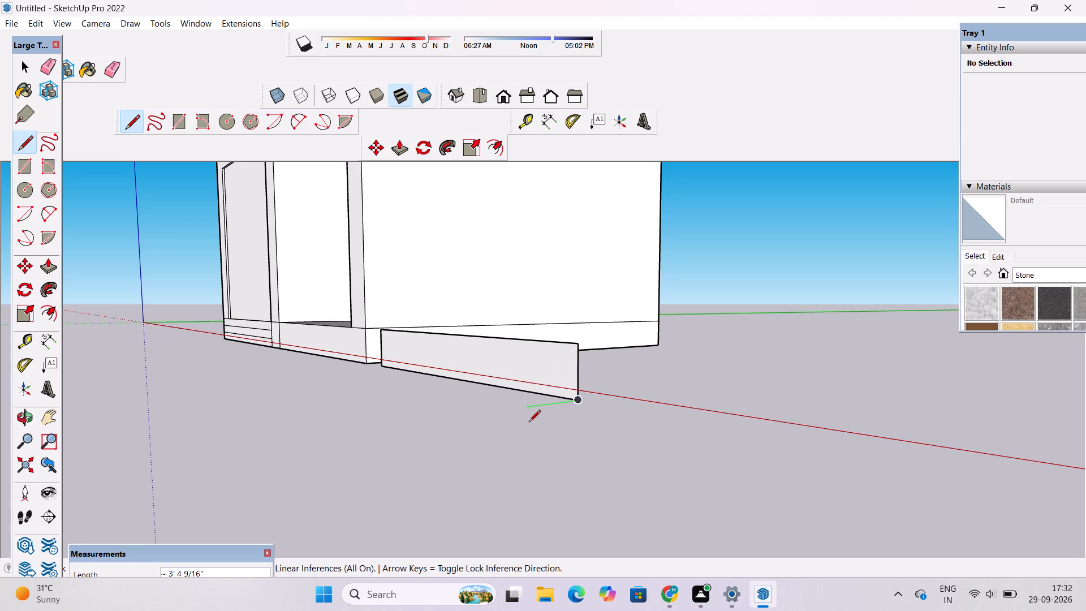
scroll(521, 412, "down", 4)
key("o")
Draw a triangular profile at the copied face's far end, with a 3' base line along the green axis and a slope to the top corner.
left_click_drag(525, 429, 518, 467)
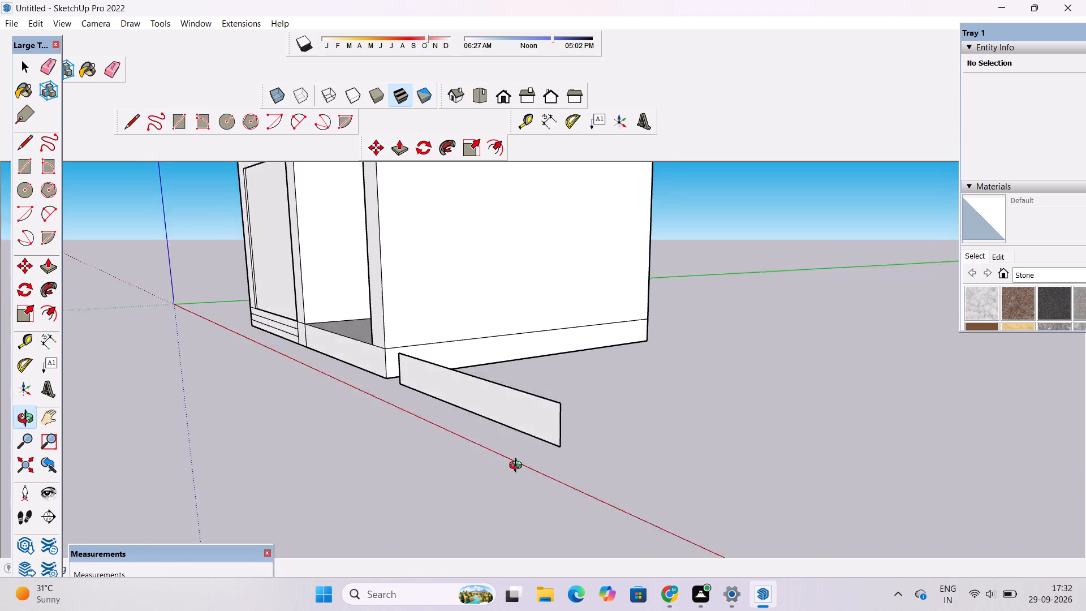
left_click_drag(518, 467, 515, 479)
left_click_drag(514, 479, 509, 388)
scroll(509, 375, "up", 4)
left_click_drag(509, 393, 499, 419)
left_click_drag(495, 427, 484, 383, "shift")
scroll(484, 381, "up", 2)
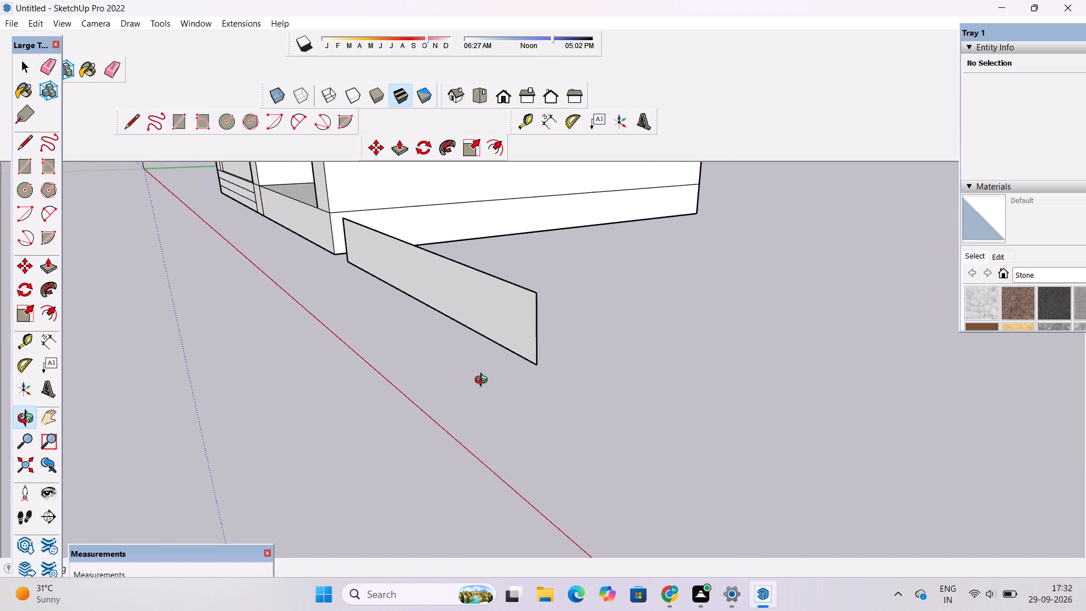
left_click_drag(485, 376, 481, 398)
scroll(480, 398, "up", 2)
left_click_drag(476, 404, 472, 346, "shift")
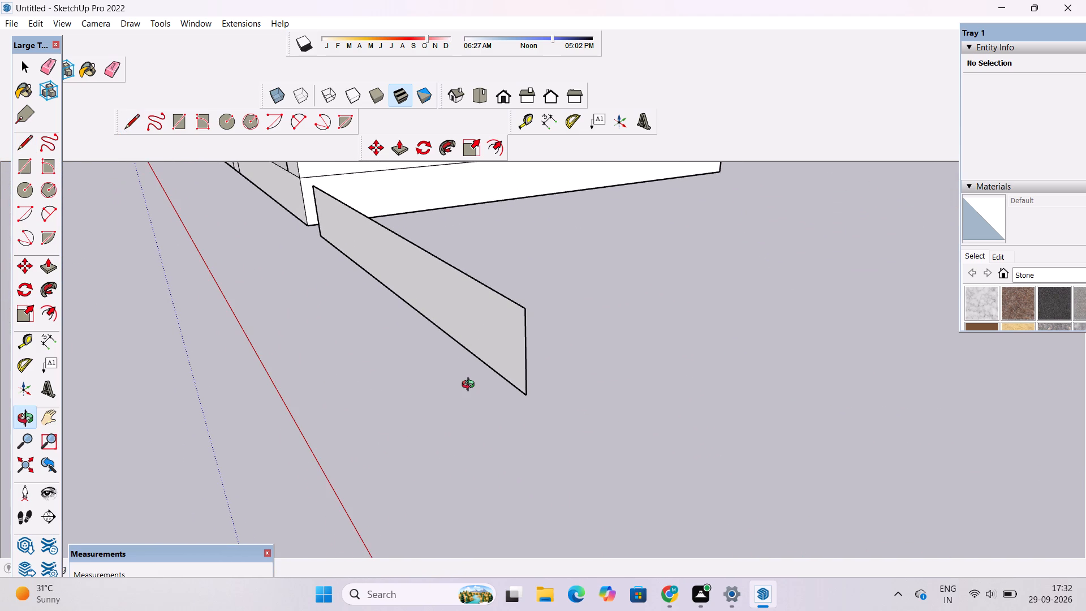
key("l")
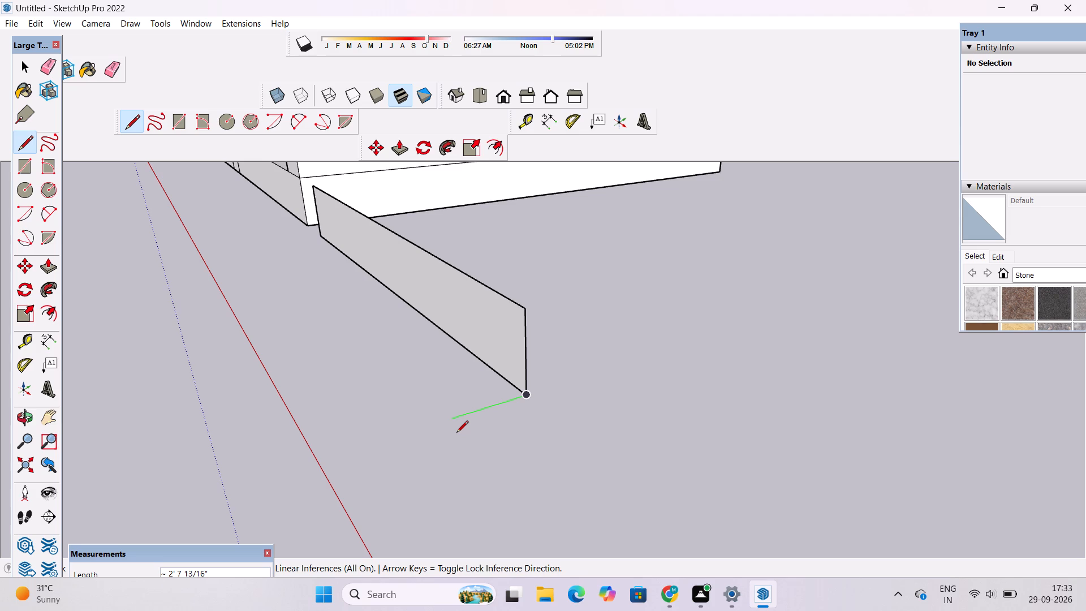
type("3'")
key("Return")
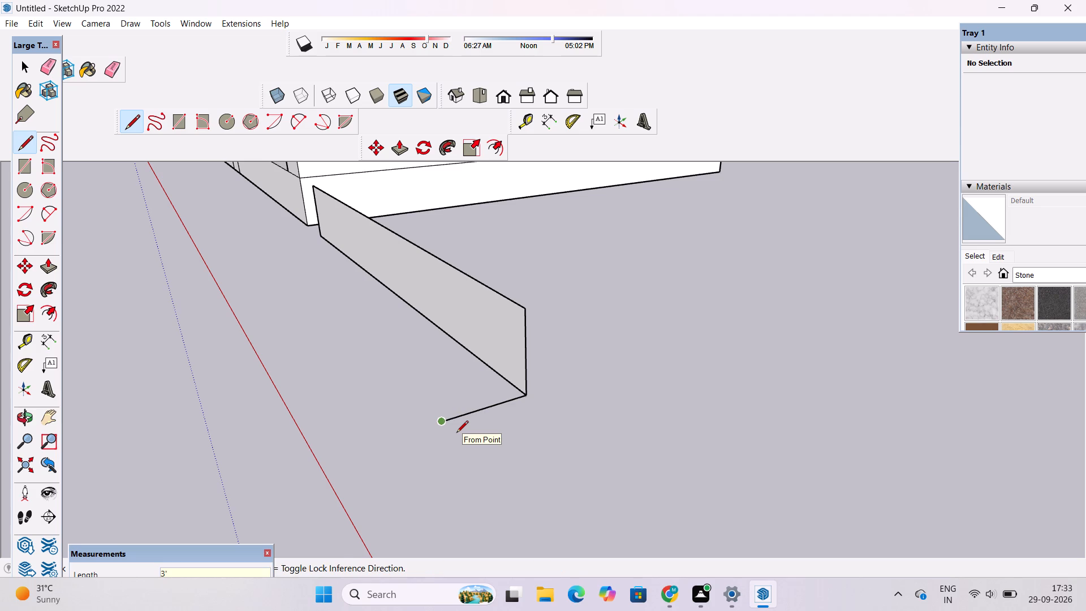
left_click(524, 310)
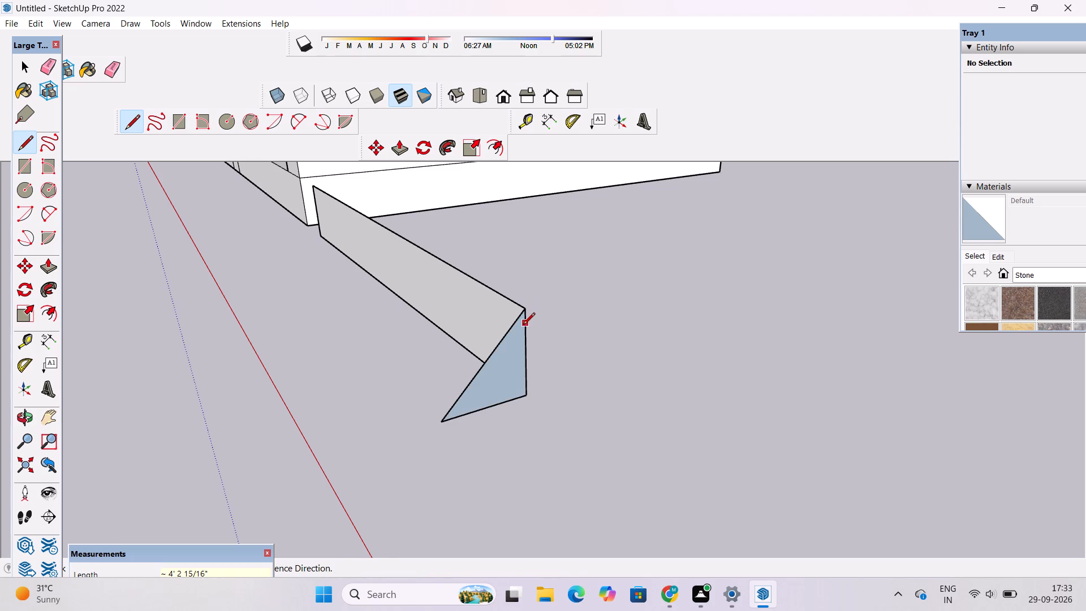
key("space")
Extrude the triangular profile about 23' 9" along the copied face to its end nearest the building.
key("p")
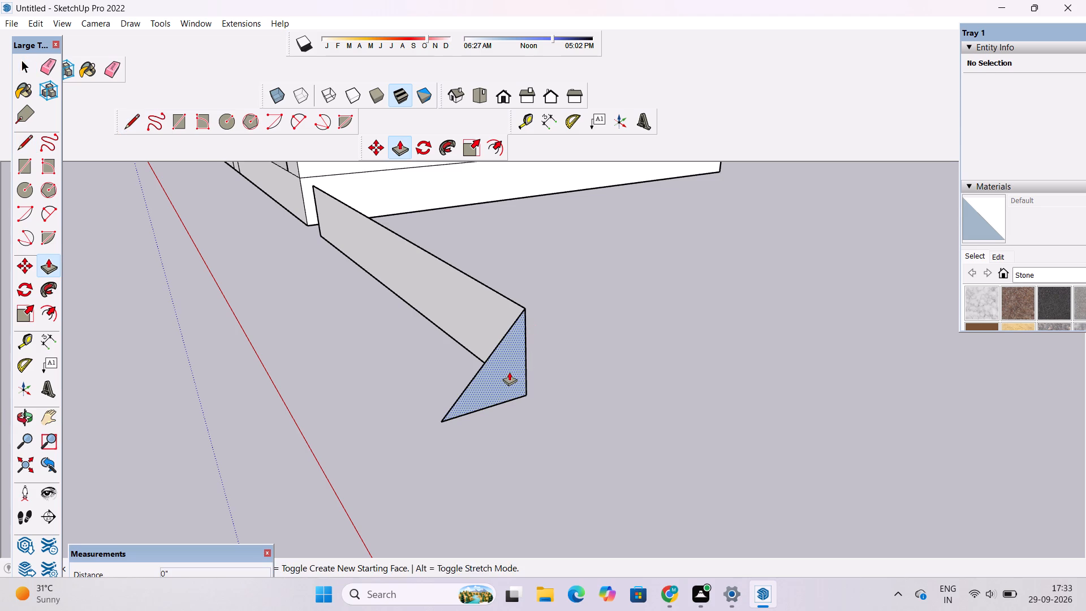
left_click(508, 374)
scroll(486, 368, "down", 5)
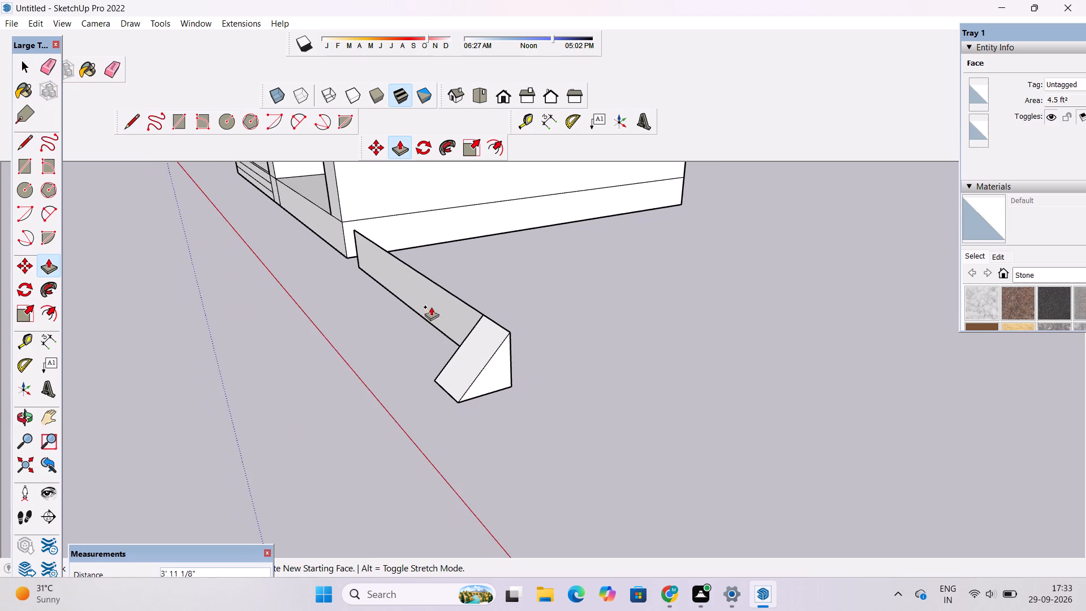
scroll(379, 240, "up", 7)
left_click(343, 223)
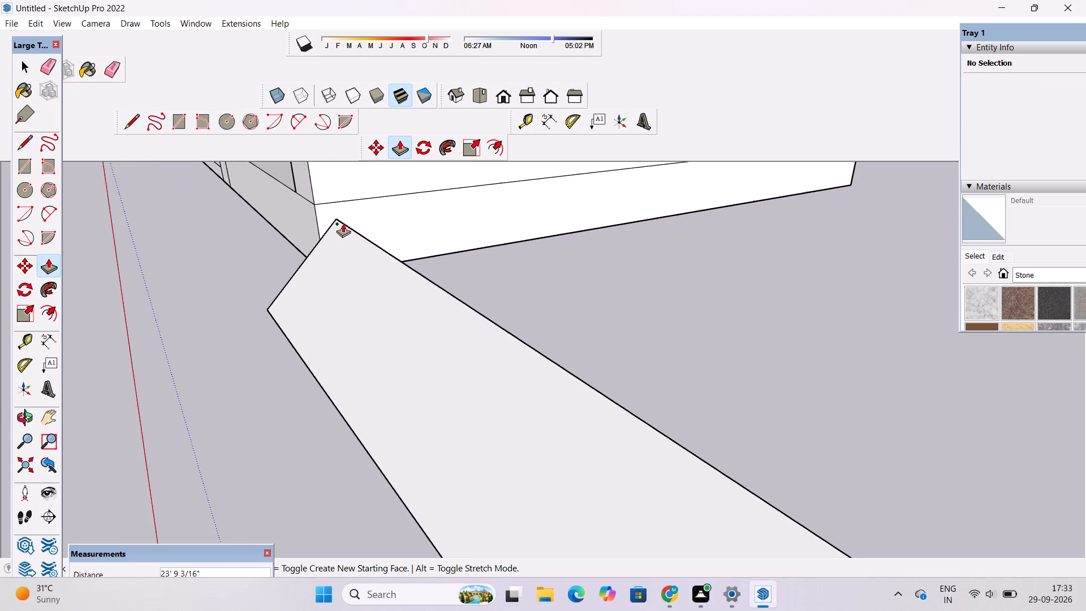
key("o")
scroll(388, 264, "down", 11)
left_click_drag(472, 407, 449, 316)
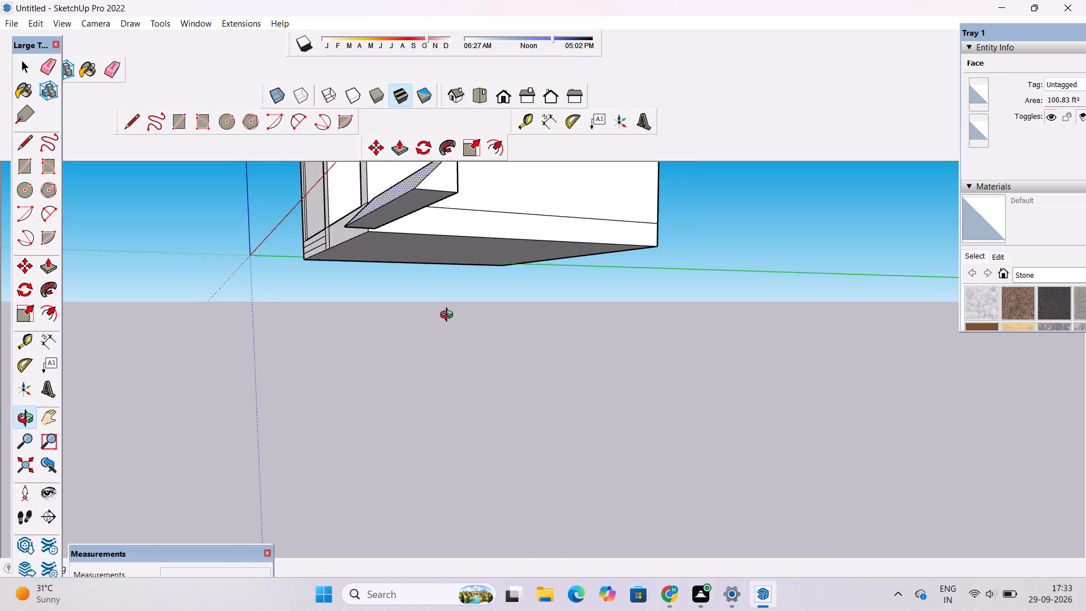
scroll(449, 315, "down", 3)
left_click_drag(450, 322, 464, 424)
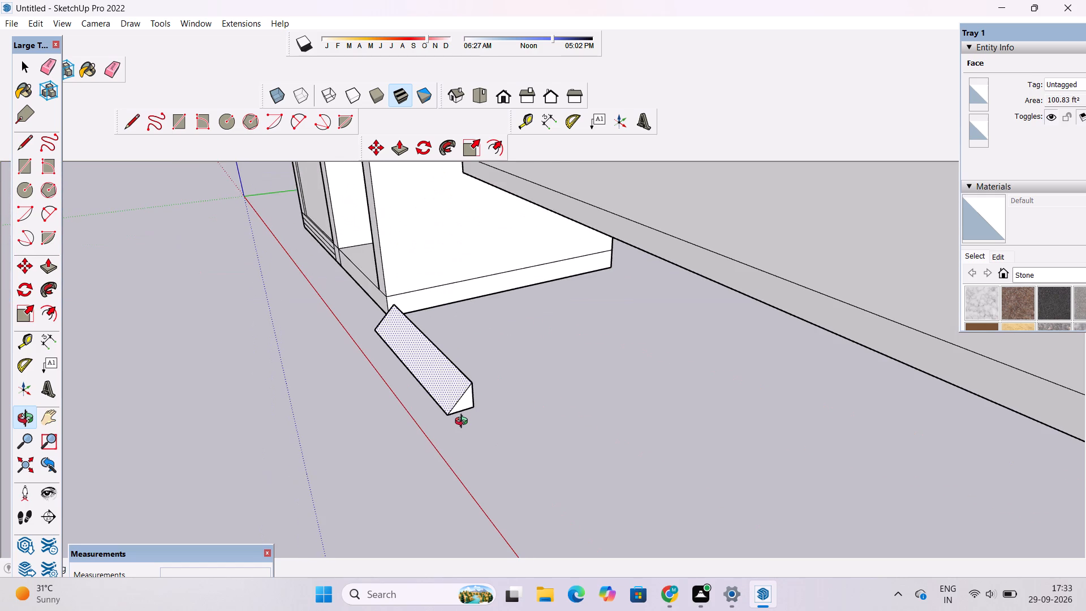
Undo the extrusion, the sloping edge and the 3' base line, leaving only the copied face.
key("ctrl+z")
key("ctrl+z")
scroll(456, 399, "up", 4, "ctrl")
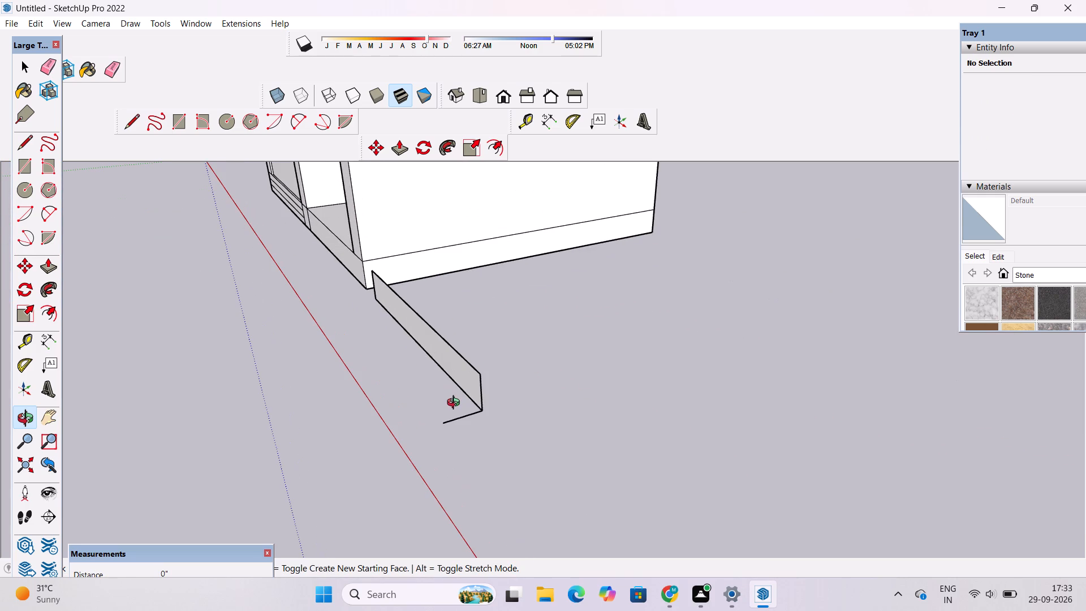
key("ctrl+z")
Draw a triangular profile at the copied face's far end, with a 6' base line along the green axis and a slope to the top corner.
scroll(462, 419, "up", 4)
left_click_drag(464, 420, 490, 385, "shift")
scroll(490, 385, "up", 3)
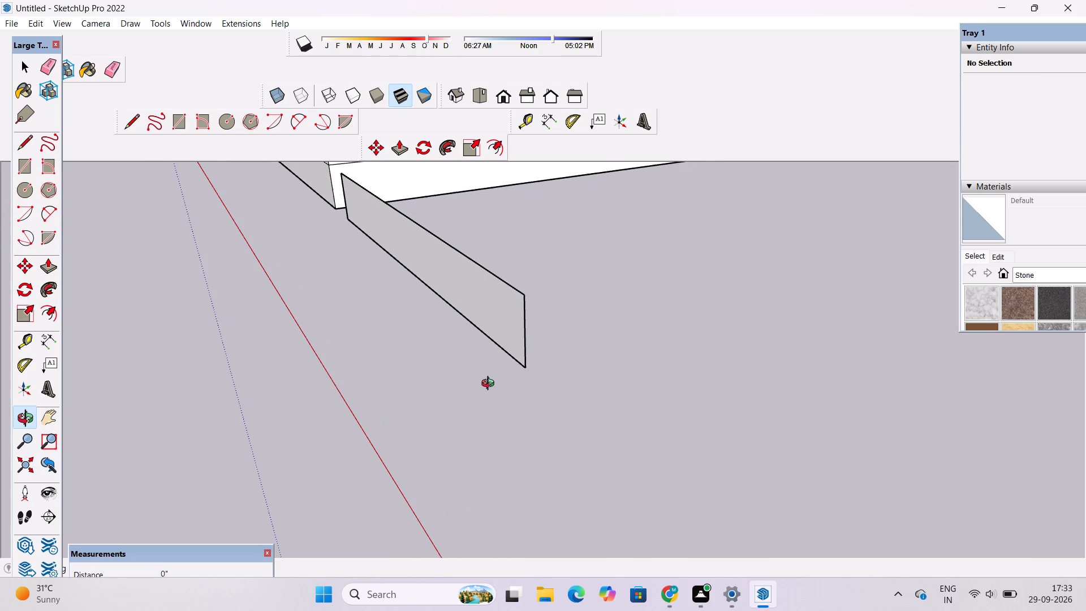
key("l")
scroll(505, 382, "up", 2)
left_click(529, 367)
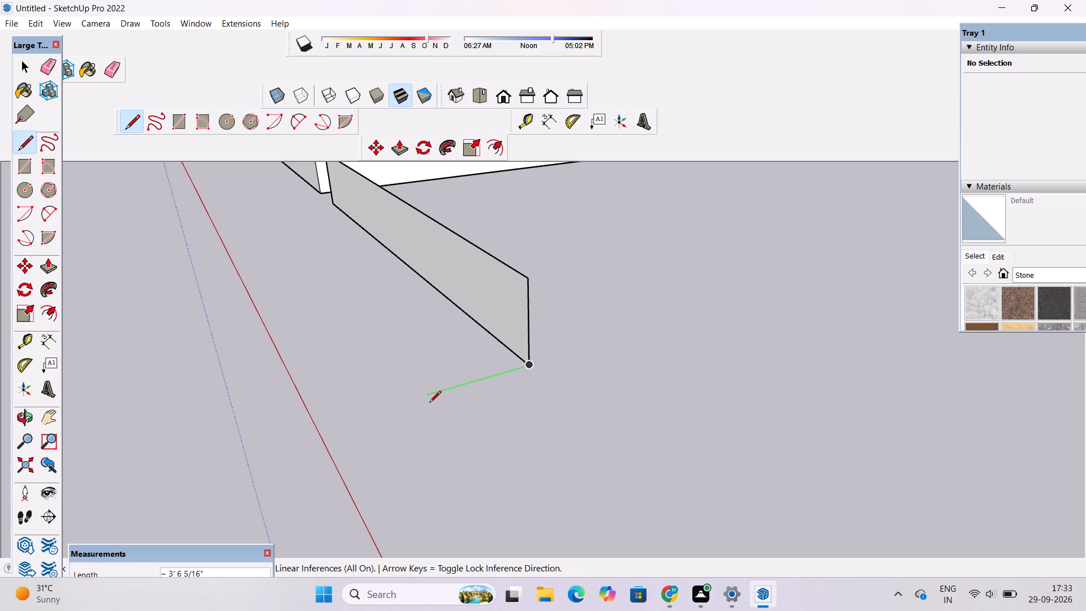
type("6'")
key("Return")
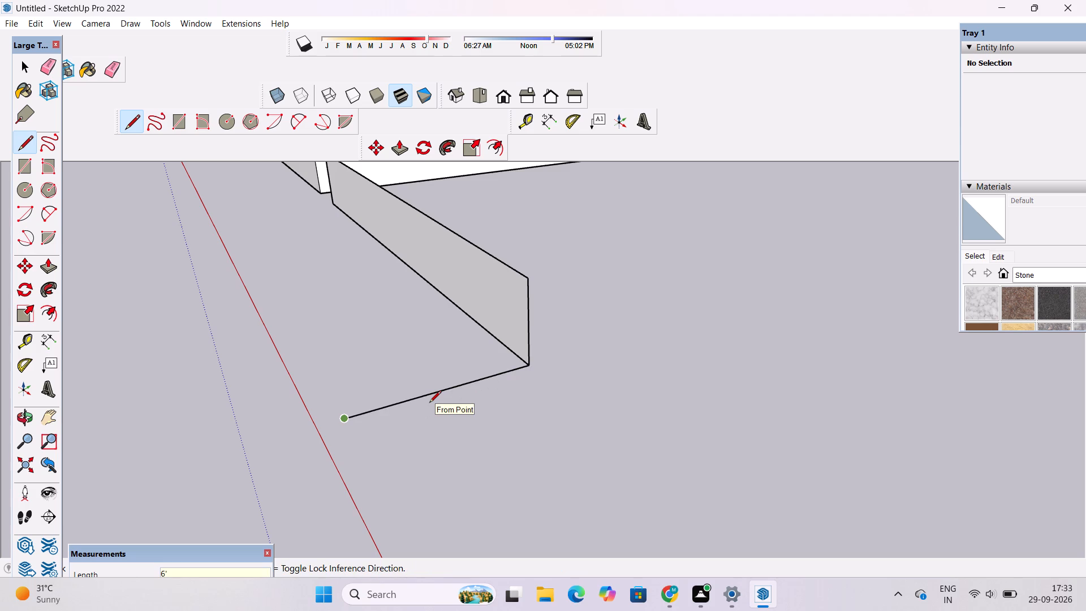
left_click(527, 279)
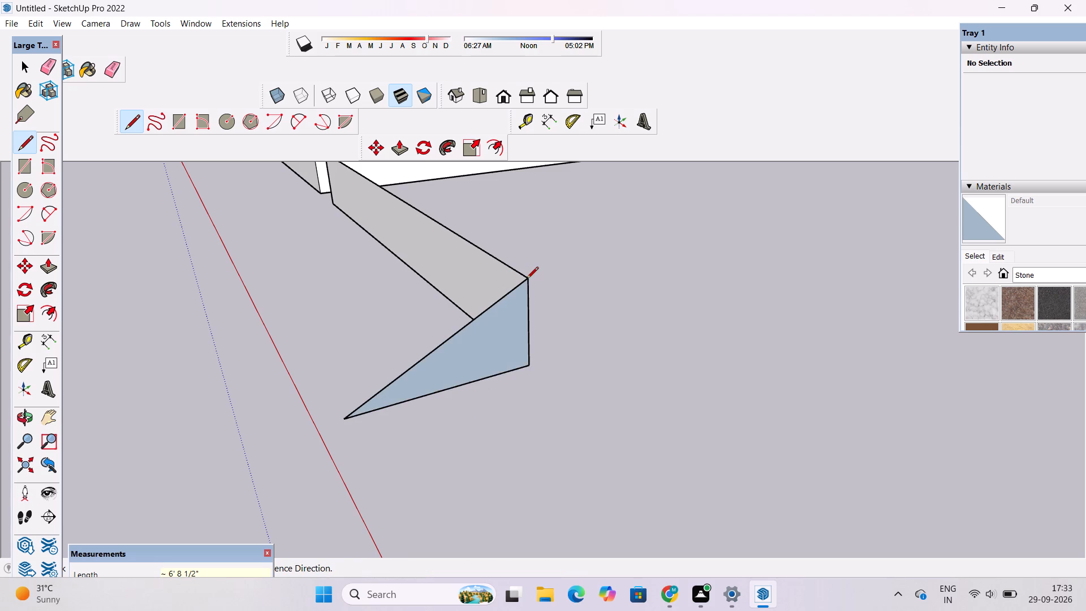
key("space")
key("space")
Extrude the triangular profile about 23' 9" along the copied face to its end nearest the building.
key("o")
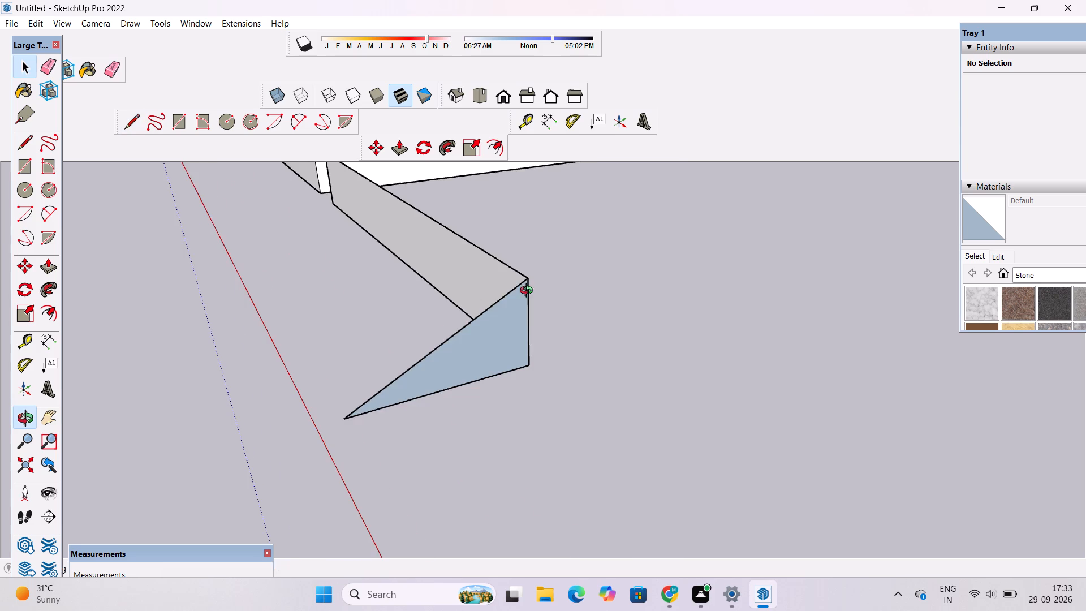
scroll(529, 292, "down", 7)
left_click_drag(472, 346, 601, 338)
scroll(600, 321, "down", 2)
scroll(494, 292, "up", 3, "shift")
left_click_drag(478, 320, 506, 320)
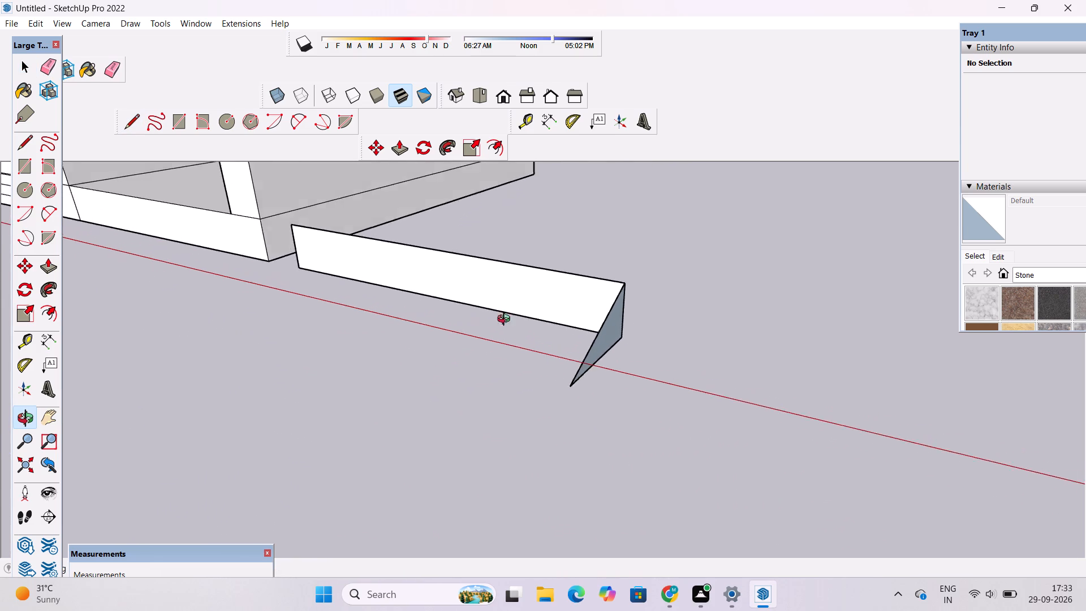
left_click_drag(506, 320, 580, 311)
left_click_drag(596, 302, 456, 312, "shift")
scroll(451, 314, "up", 3)
left_click_drag(501, 332, 620, 352)
left_click_drag(624, 347, 626, 323, "shift")
left_click(627, 322)
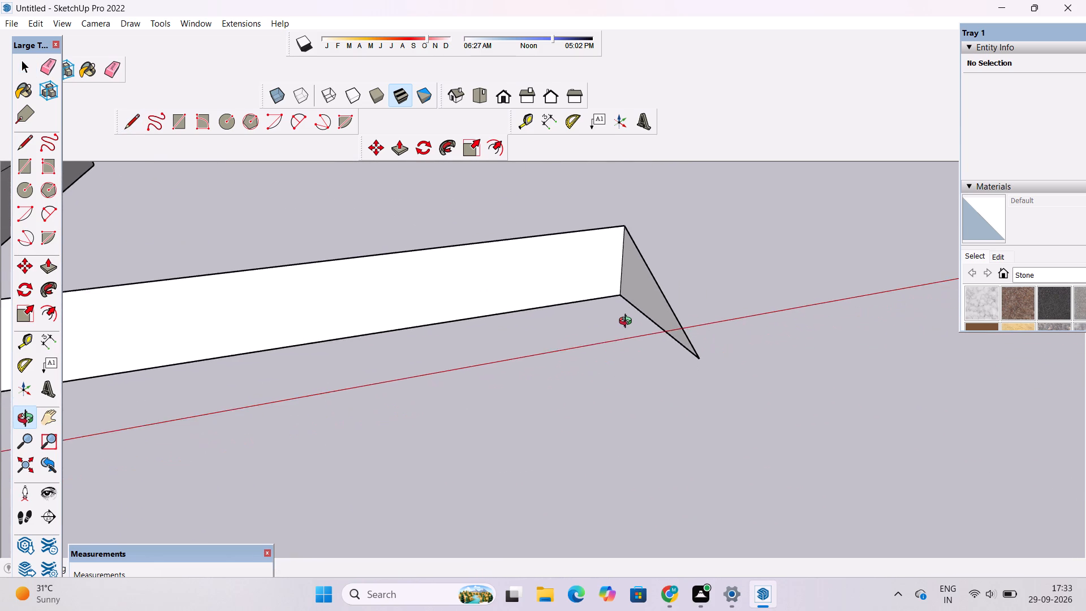
key("p")
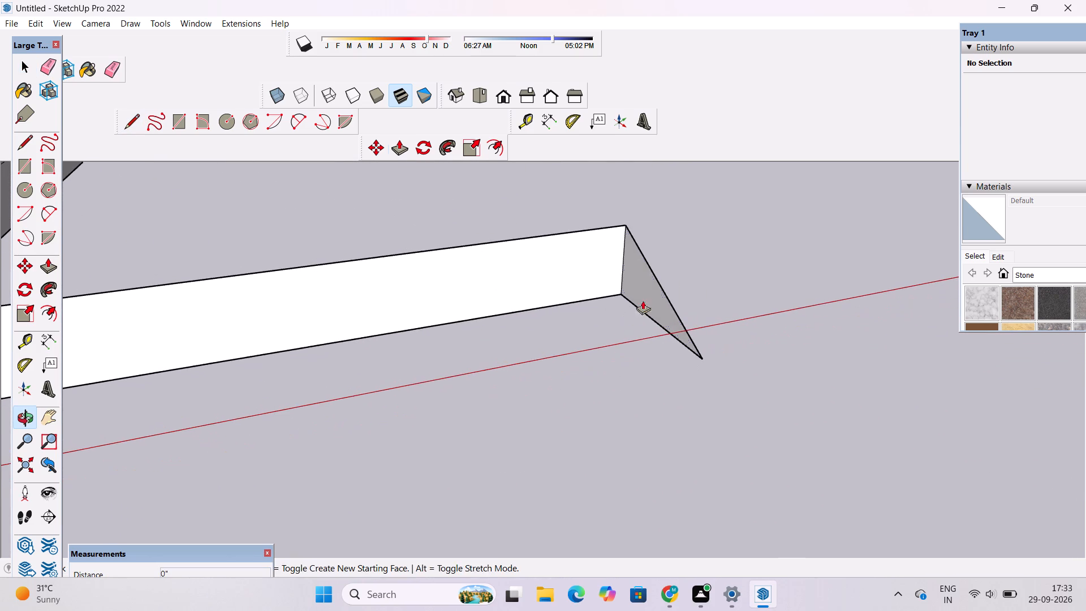
left_click(650, 290)
scroll(619, 309, "down", 9)
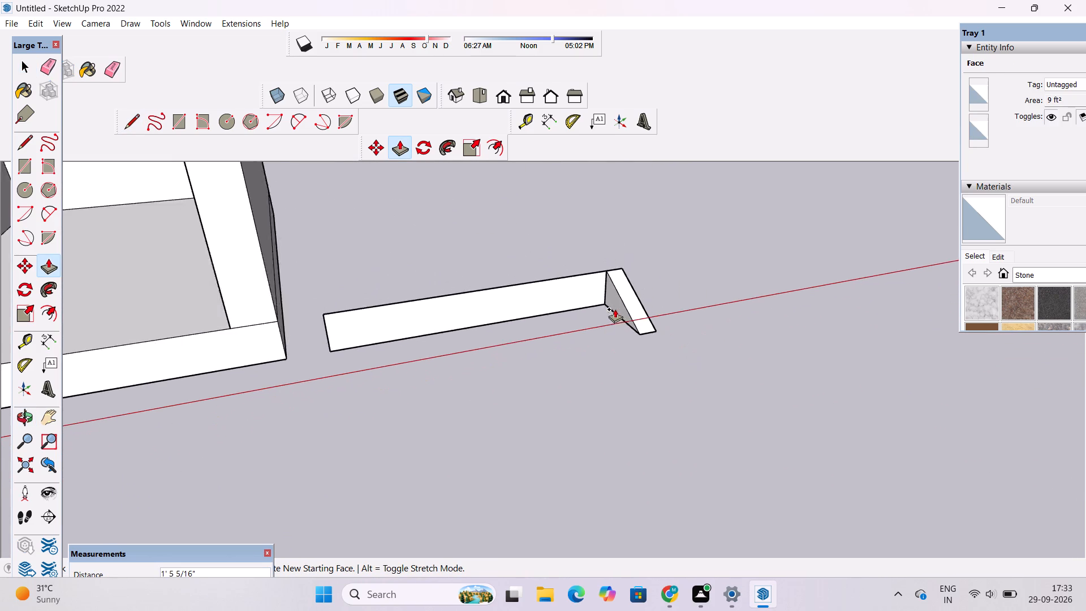
left_click(352, 316)
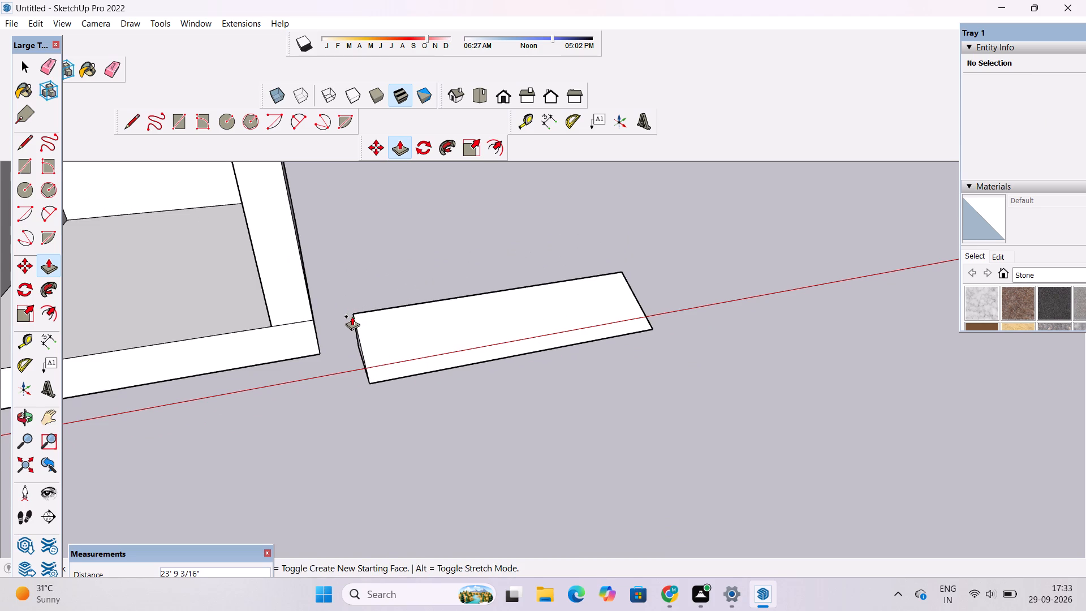
Extrude the lowest strip beneath the closed front panel 6' outward as the bottom step.
key("o")
scroll(352, 317, "down", 4)
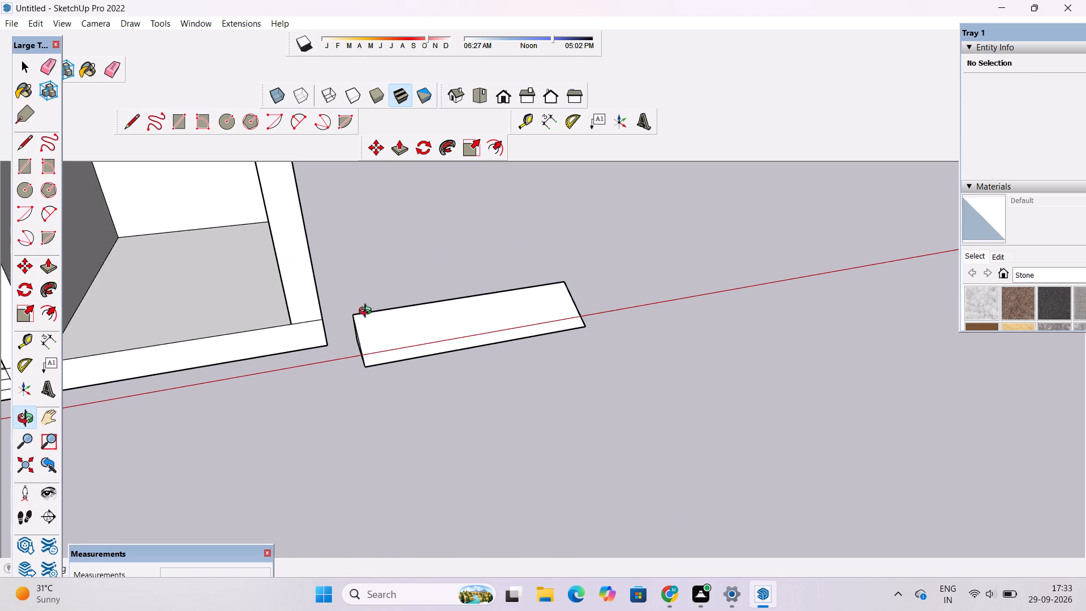
left_click_drag(399, 337, 670, 322, "shift")
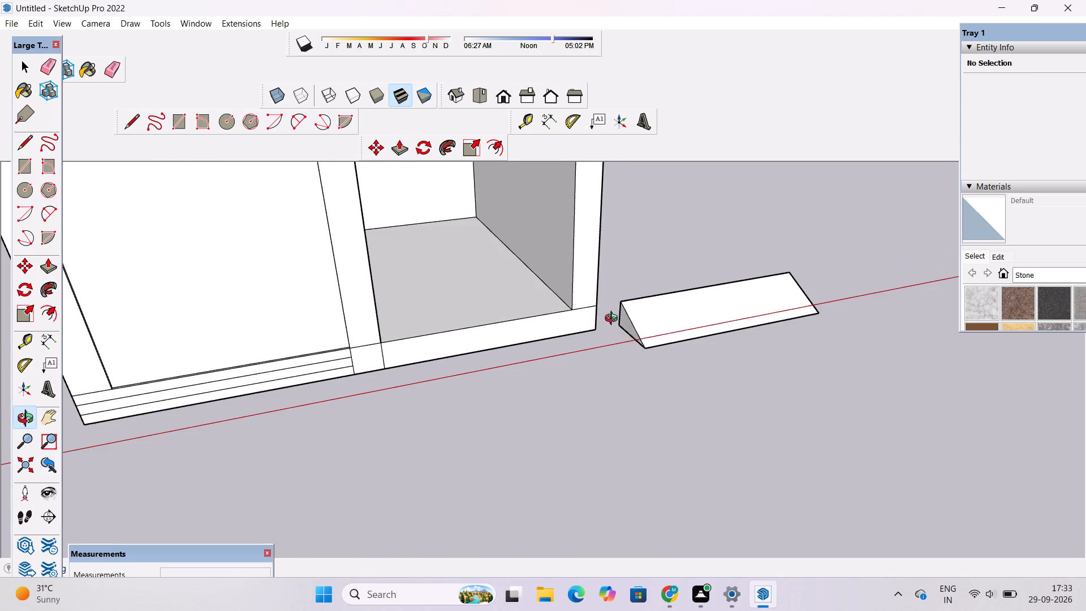
scroll(614, 320, "down", 4)
left_click_drag(450, 366, 494, 355)
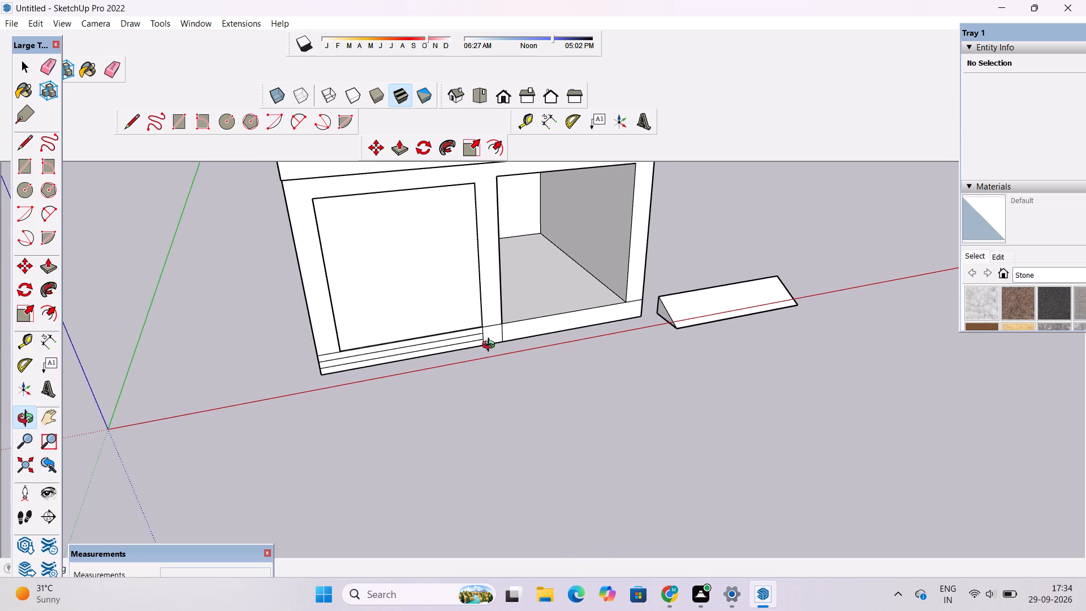
scroll(490, 346, "up", 2)
left_click_drag(489, 346, 469, 321)
left_click_drag(427, 322, 583, 302, "shift")
scroll(572, 316, "up", 4)
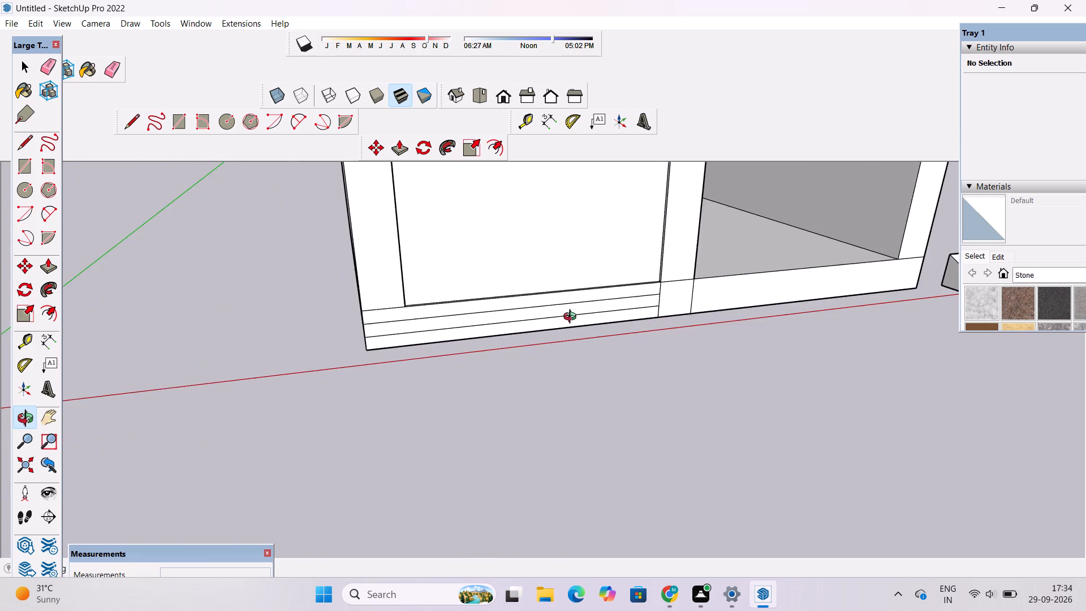
left_click_drag(572, 319, 563, 279)
left_click_drag(545, 278, 419, 279, "shift")
left_click_drag(401, 316, 562, 317)
scroll(563, 319, "down", 4)
left_click_drag(461, 354, 476, 386)
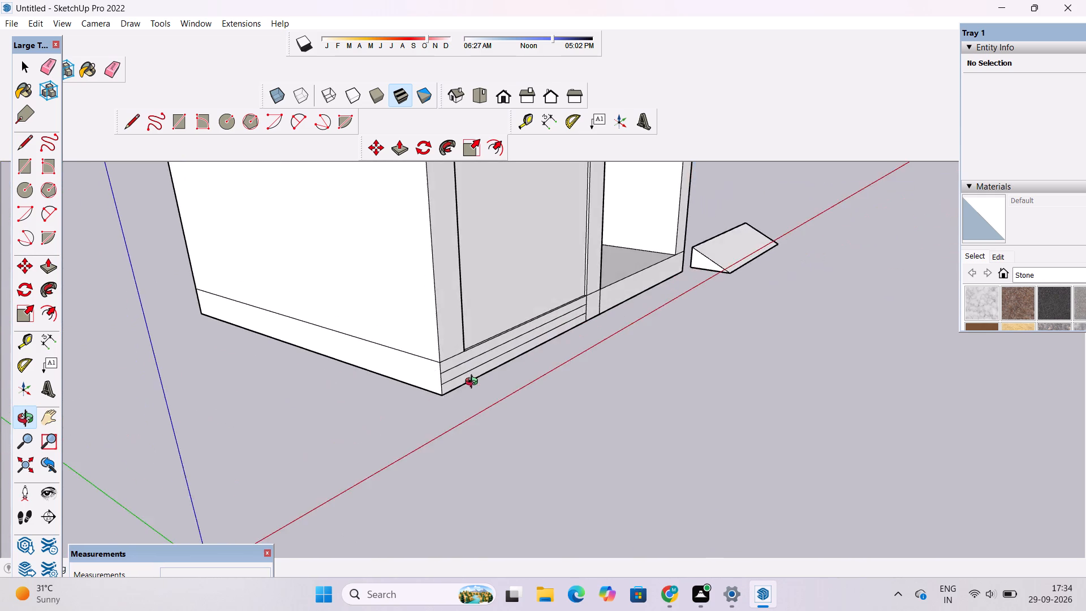
scroll(468, 370, "up", 3)
left_click_drag(468, 370, 443, 320, "shift")
left_click_drag(446, 329, 470, 331)
key("p")
scroll(472, 326, "down", 1)
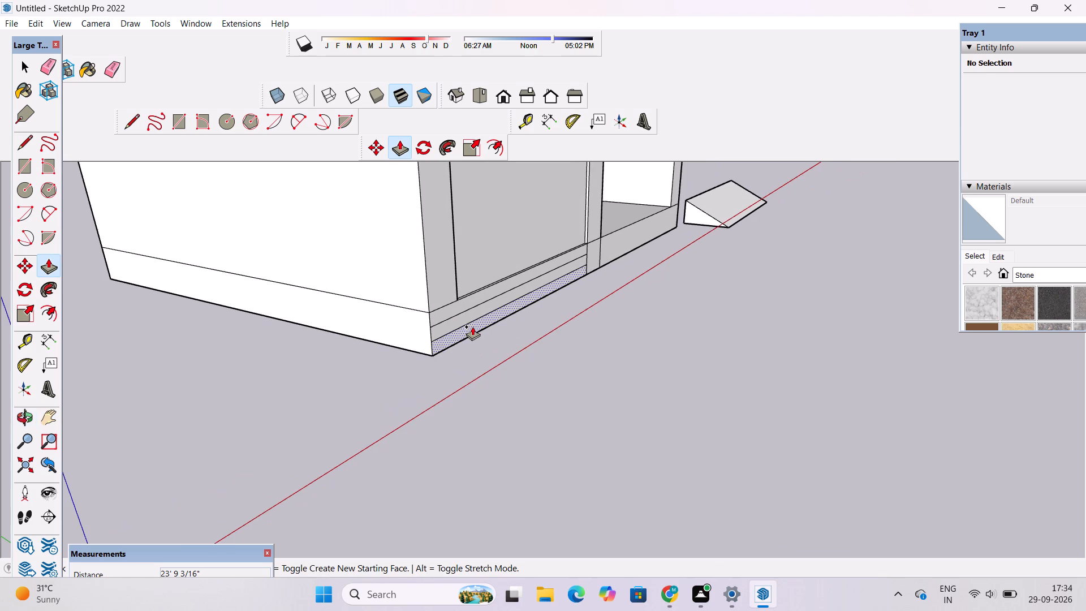
scroll(472, 325, "up", 1)
left_click(468, 328)
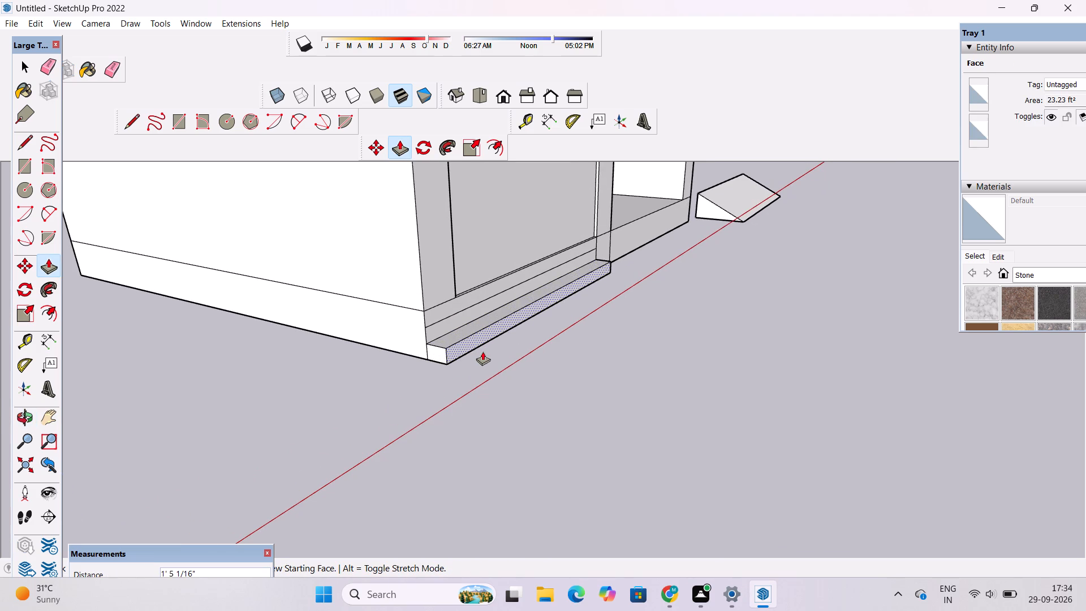
scroll(482, 351, "down", 1)
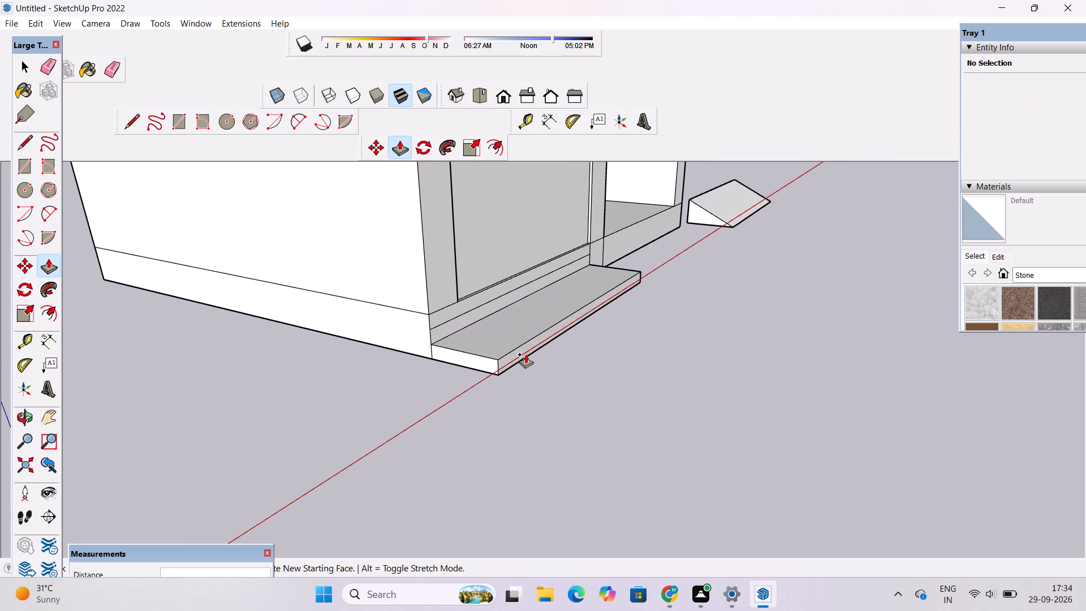
scroll(525, 354, "down", 4)
scroll(529, 360, "up", 3)
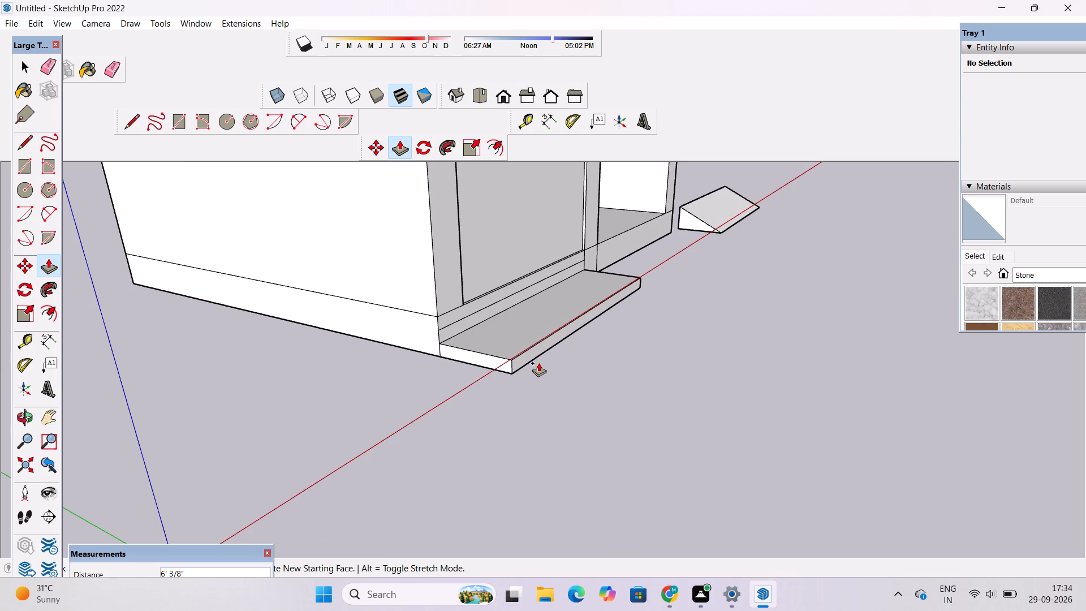
type("6'")
key("Return")
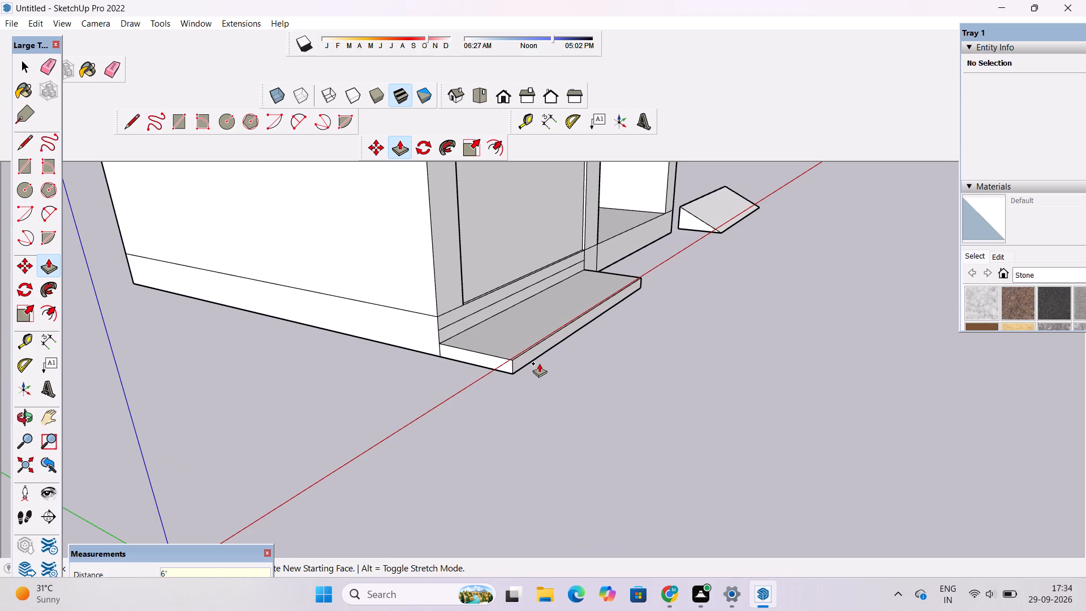
Extrude the middle strip beneath the closed front panel about 4' 1" outward as the second step.
key("o")
scroll(514, 371, "down", 2)
left_click_drag(585, 332, 514, 326)
scroll(530, 309, "up", 3)
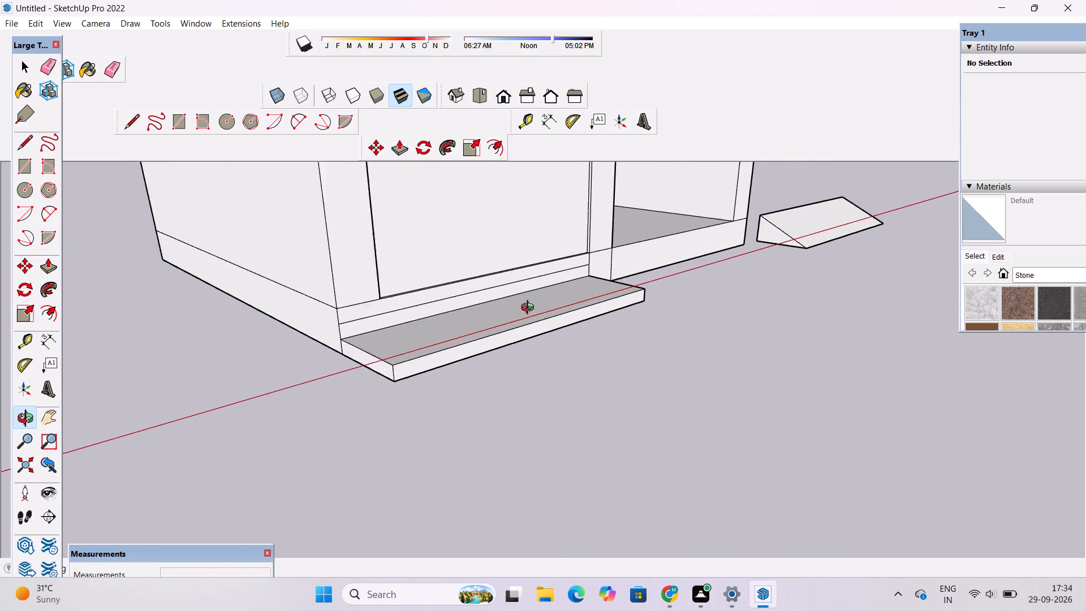
scroll(530, 309, "up", 1)
left_click_drag(604, 296, 535, 375)
scroll(519, 354, "up", 2)
left_click_drag(504, 337, 428, 308, "shift")
left_click_drag(354, 339, 469, 310)
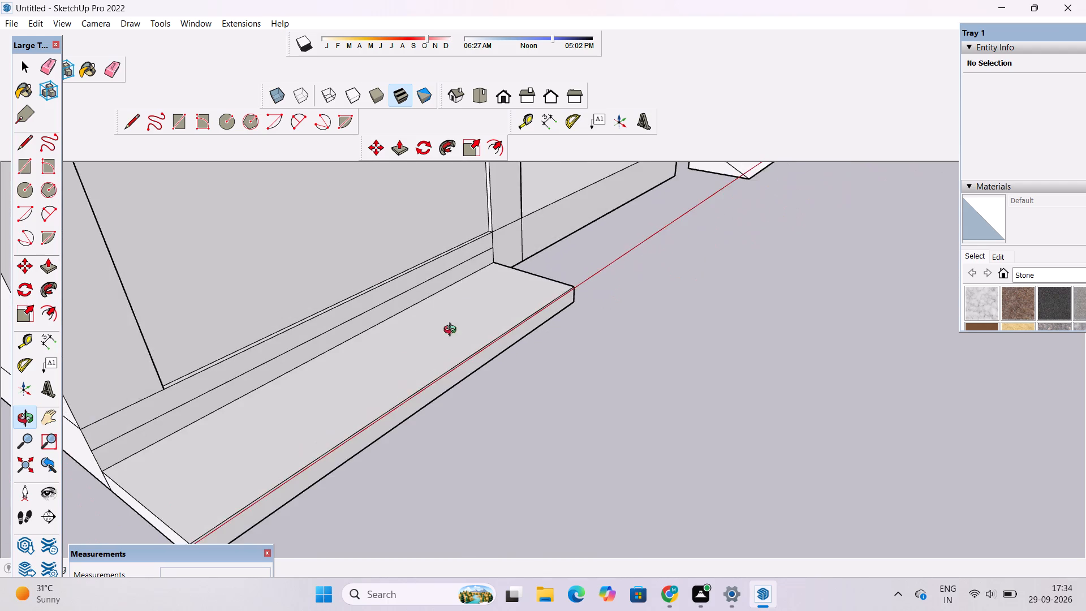
left_click_drag(404, 352, 439, 305)
scroll(439, 305, "down", 5)
left_click_drag(406, 332, 472, 297, "shift")
scroll(399, 328, "up", 3)
left_click_drag(396, 329, 393, 351, "shift")
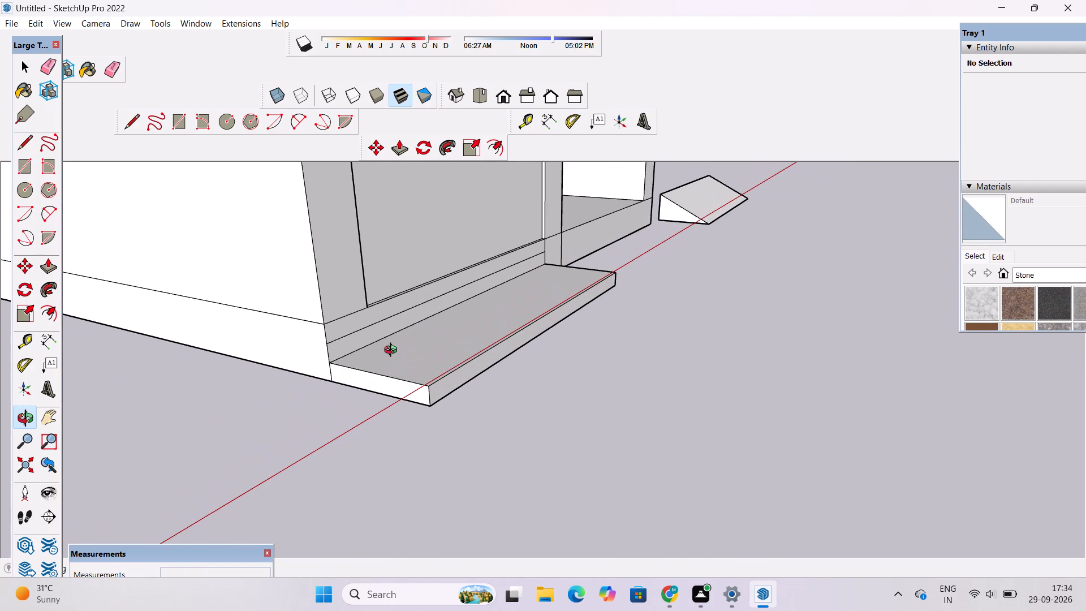
key("p")
left_click(373, 333)
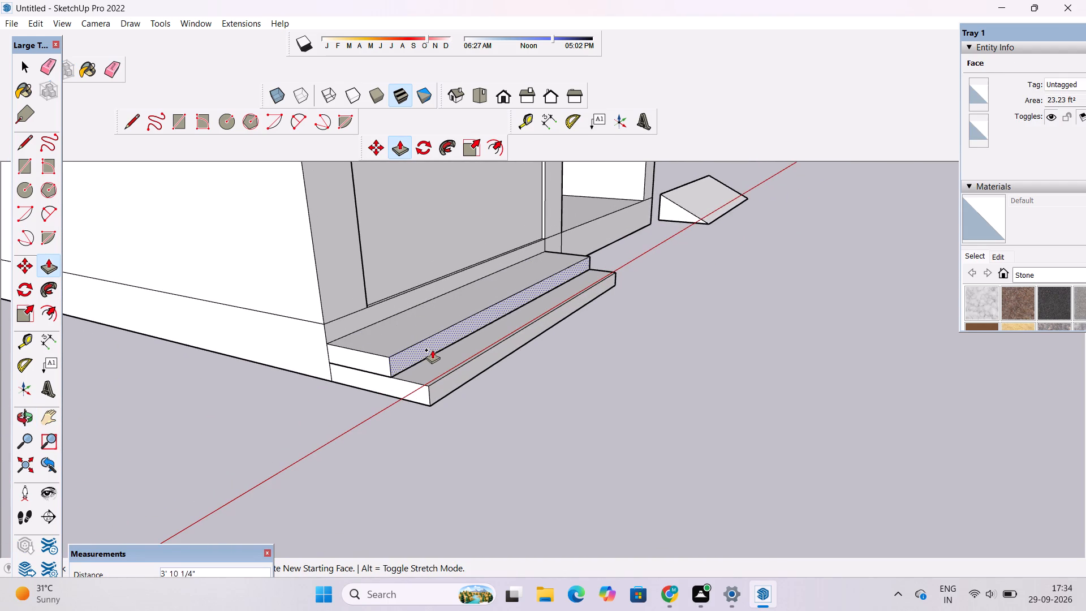
left_click(435, 349)
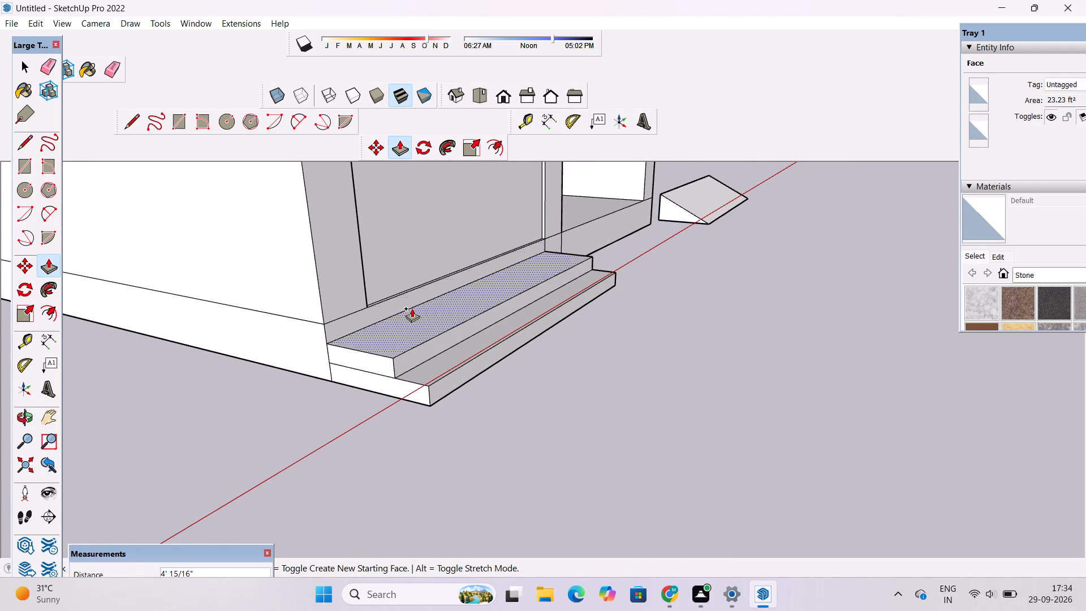
Extrude the top strip beneath the closed front panel outward above the second step.
left_click(400, 300)
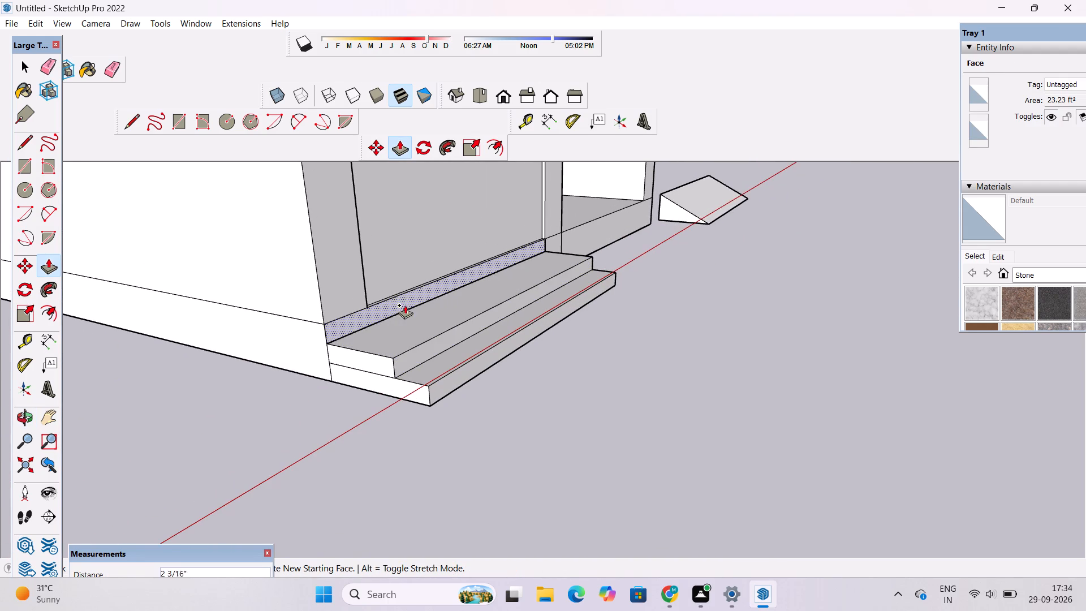
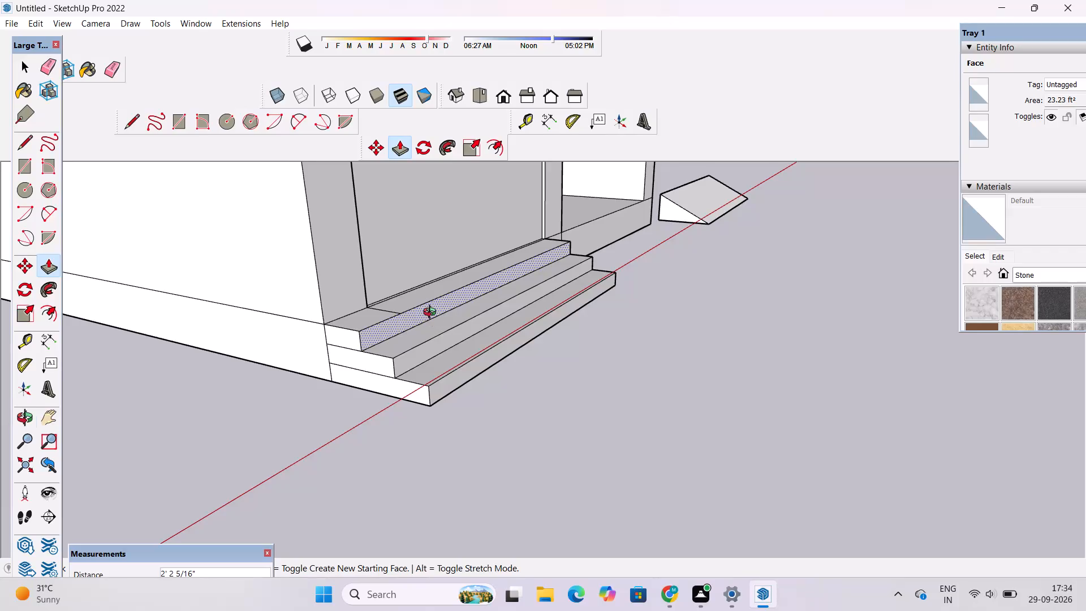
Erase the edges dividing the steps' side face at the end away from the open bay.
key("o")
scroll(432, 313, "down", 5)
left_click_drag(508, 313, 463, 428)
scroll(425, 371, "up", 3)
left_click_drag(429, 373, 347, 393)
scroll(341, 390, "up", 2)
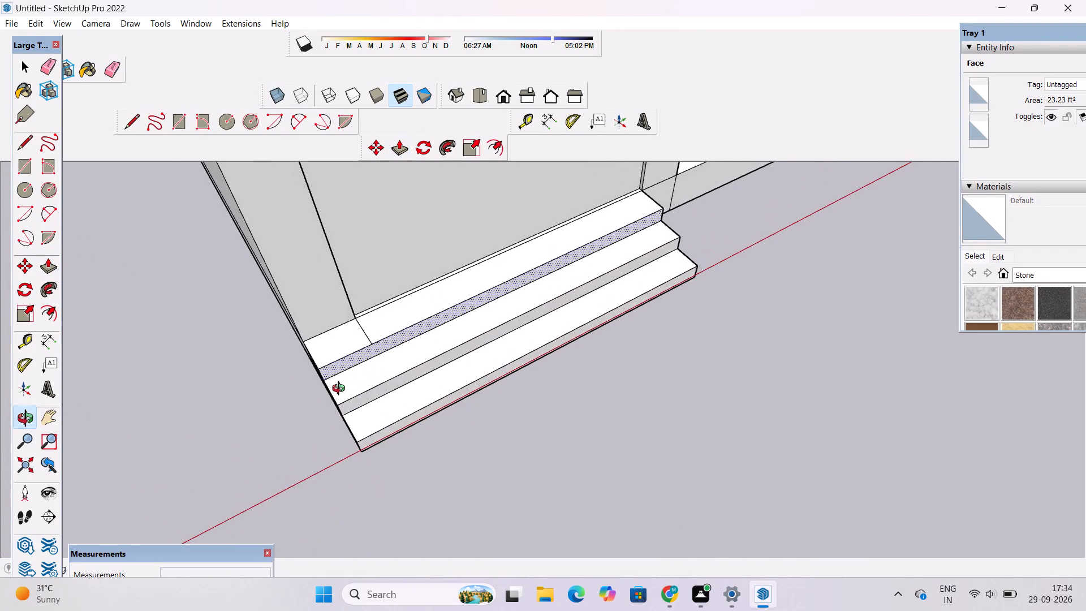
left_click_drag(365, 367, 407, 402, "shift")
scroll(404, 397, "up", 4)
left_click_drag(412, 377, 403, 354)
key("e")
scroll(398, 347, "up", 3)
left_click_drag(426, 321, 406, 356)
scroll(406, 356, "down", 5)
Erase the two edges dividing the steps' side face at the end nearest the open bay.
key("o")
left_click_drag(597, 371, 546, 300)
left_click_drag(636, 336, 438, 335, "shift")
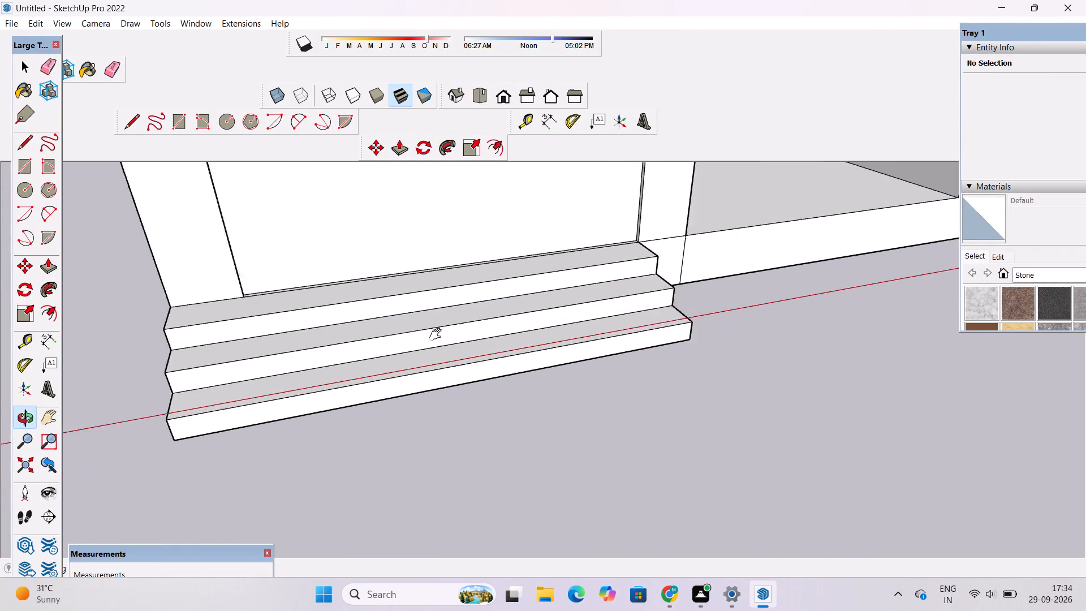
left_click_drag(438, 335, 408, 341, "shift")
scroll(716, 326, "up", 2)
left_click_drag(684, 313, 458, 279)
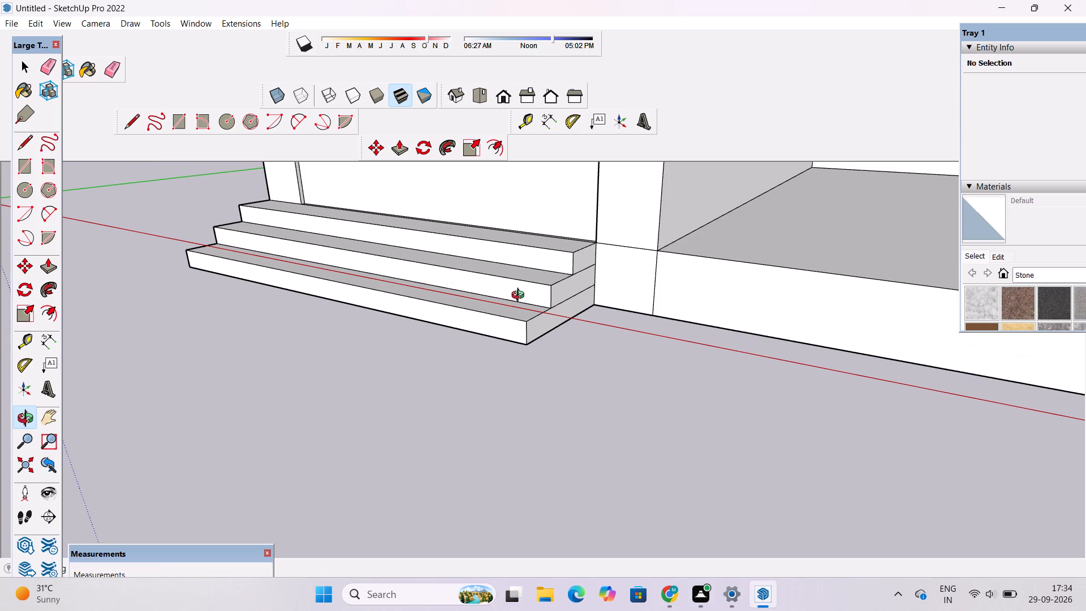
scroll(523, 312, "up", 3)
left_click_drag(572, 313, 485, 366, "shift")
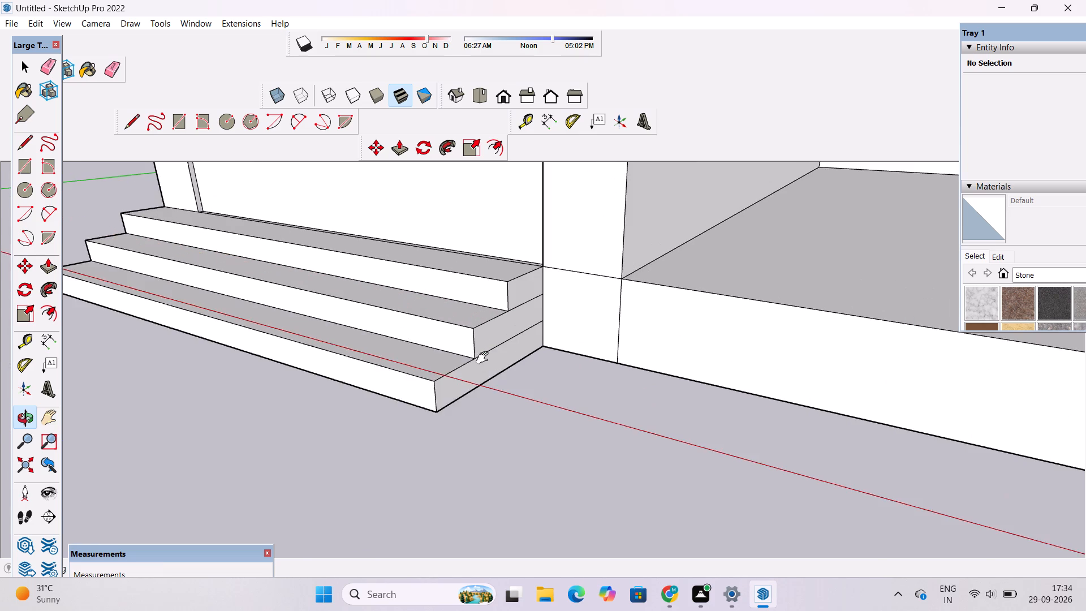
scroll(485, 345, "up", 4)
left_click_drag(537, 336, 477, 330)
scroll(472, 328, "up", 3)
left_click_drag(472, 328, 440, 341, "shift")
key("e")
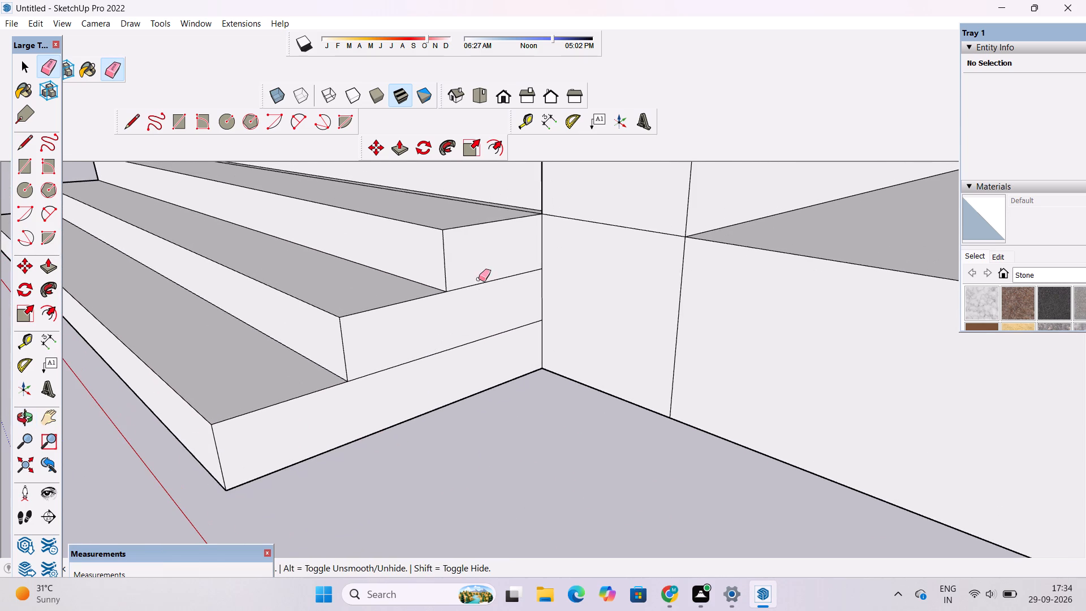
left_click_drag(479, 279, 474, 352)
Select all the connected geometry of the detached ramp beside the building and make it a group.
key("o")
scroll(474, 352, "down", 4)
left_click_drag(438, 369, 560, 375)
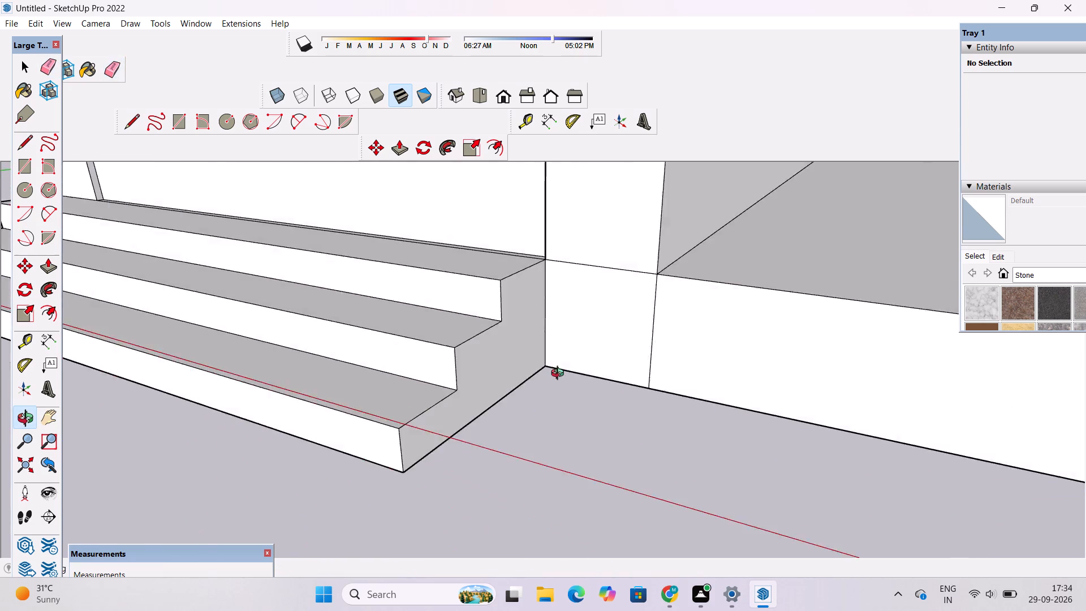
left_click_drag(560, 375, 670, 355)
scroll(675, 343, "down", 5)
left_click_drag(665, 338, 581, 296, "shift")
scroll(549, 273, "down", 6)
left_click_drag(557, 311, 606, 426)
left_click_drag(640, 365, 410, 435, "shift")
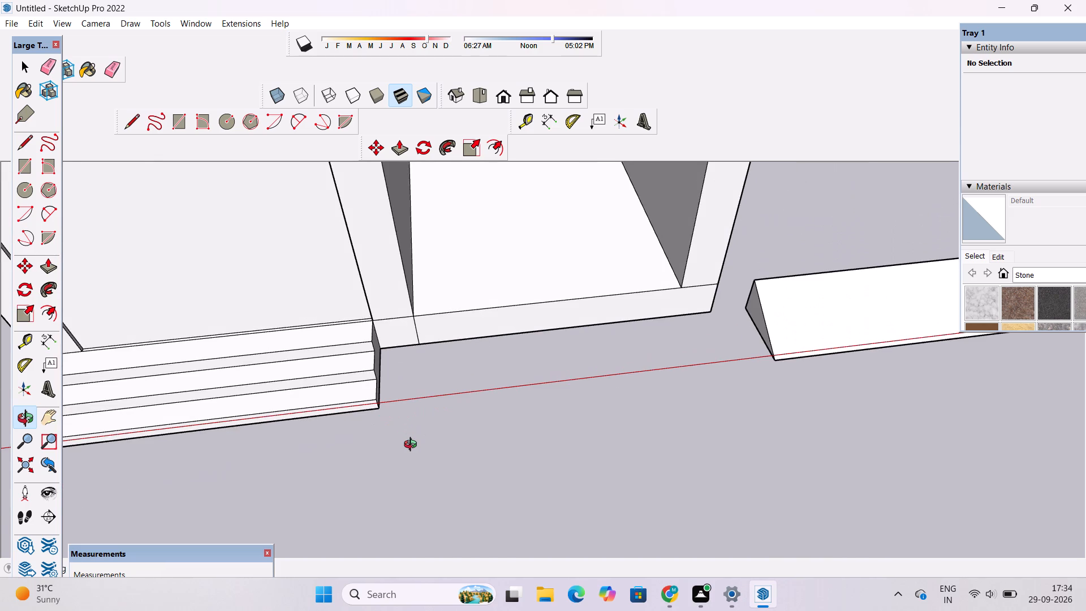
scroll(415, 449, "down", 1)
left_click(417, 457)
left_click_drag(415, 445, 441, 432)
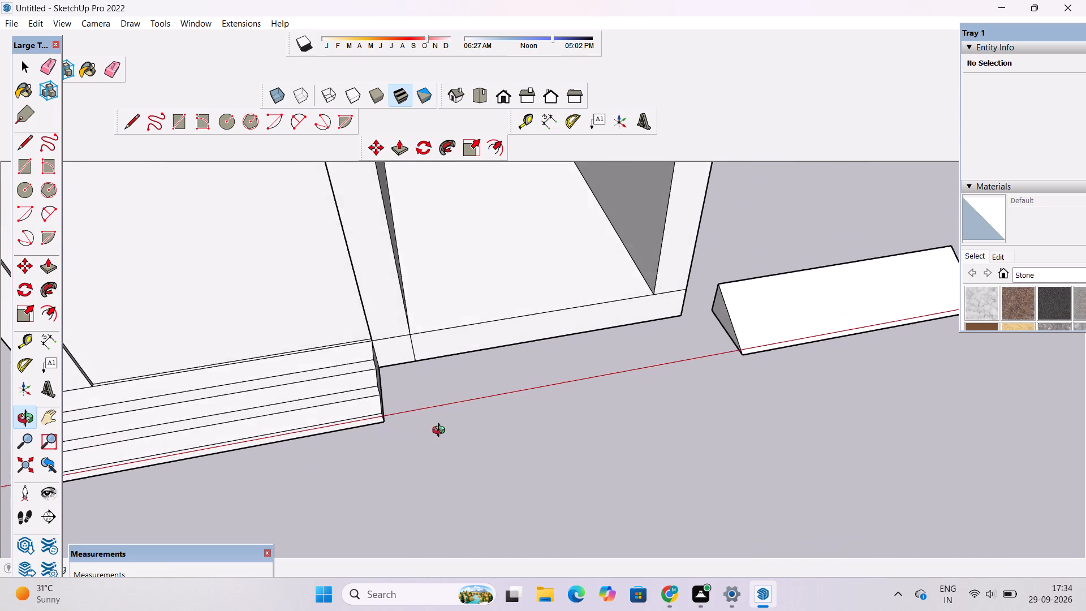
left_click_drag(441, 432, 443, 431)
left_click_drag(443, 431, 394, 438, "shift")
scroll(397, 436, "up", 1)
left_click_drag(427, 418, 351, 405)
scroll(351, 405, "down", 5)
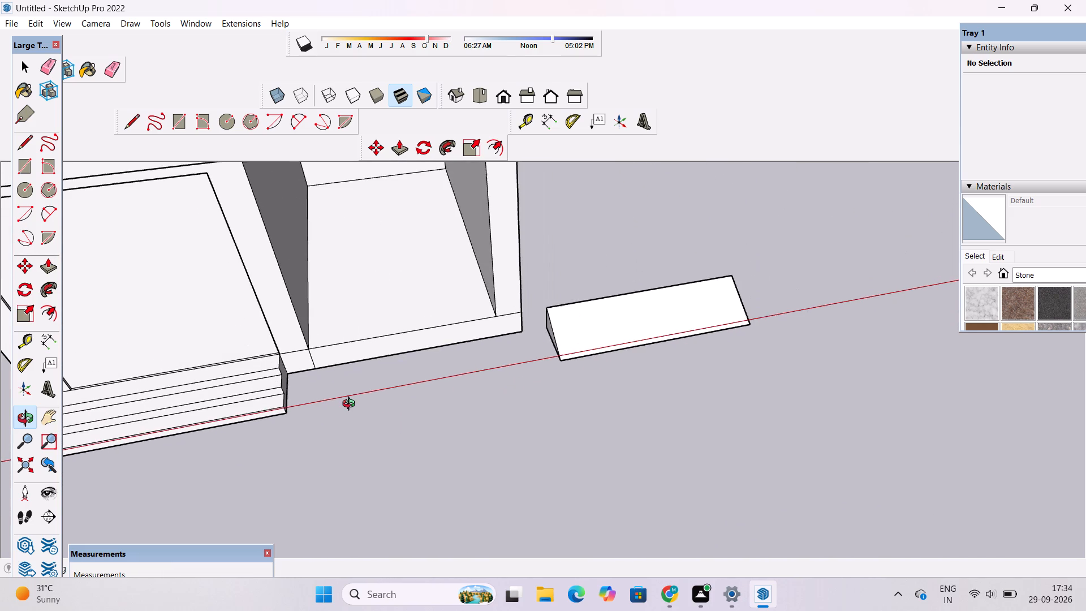
left_click_drag(356, 410, 456, 369)
left_click_drag(453, 383, 403, 403)
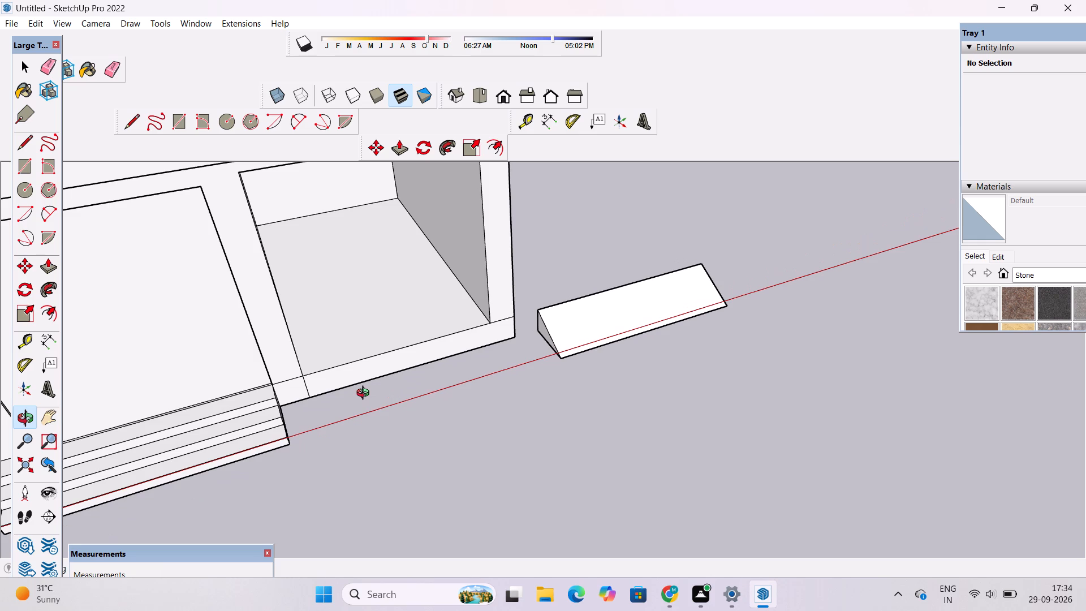
left_click_drag(365, 398, 367, 390, "shift")
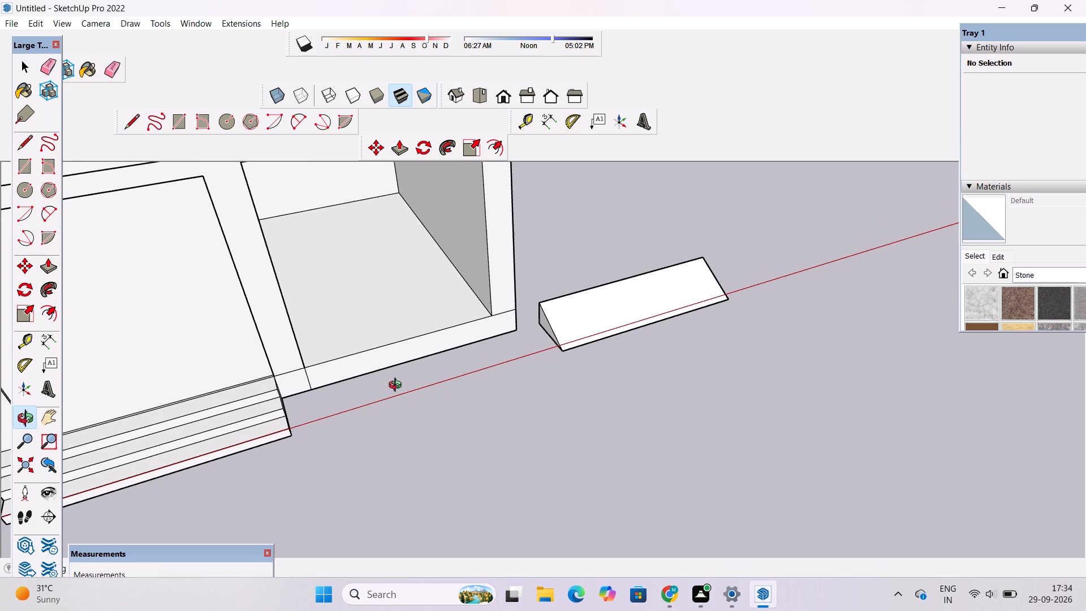
left_click_drag(394, 389, 406, 362)
left_click(406, 362, "shift")
left_click_drag(407, 362, 432, 345)
key("space")
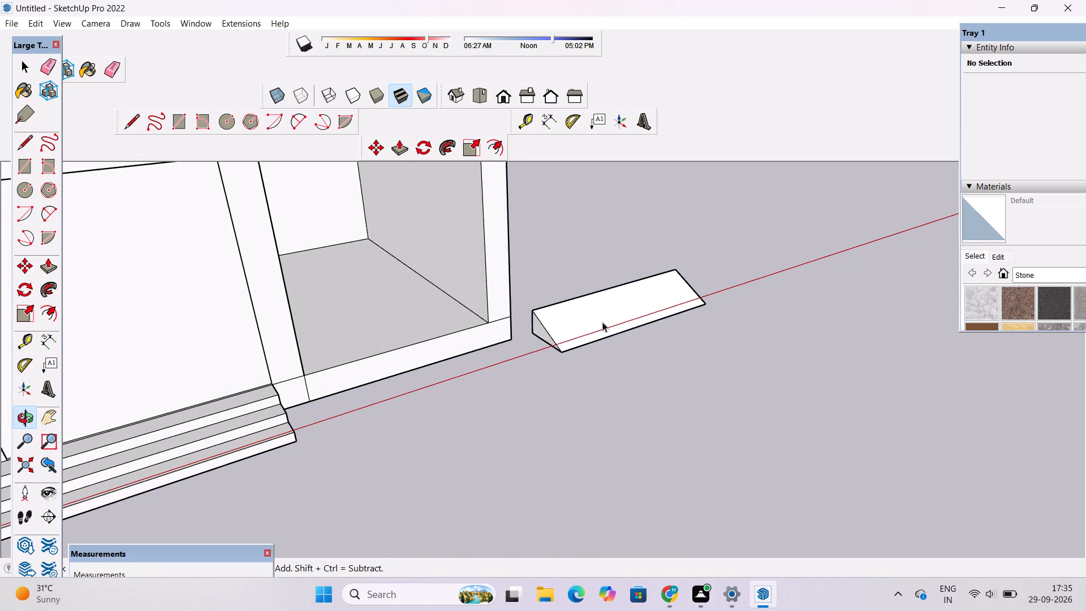
left_click(600, 321)
left_click(575, 274)
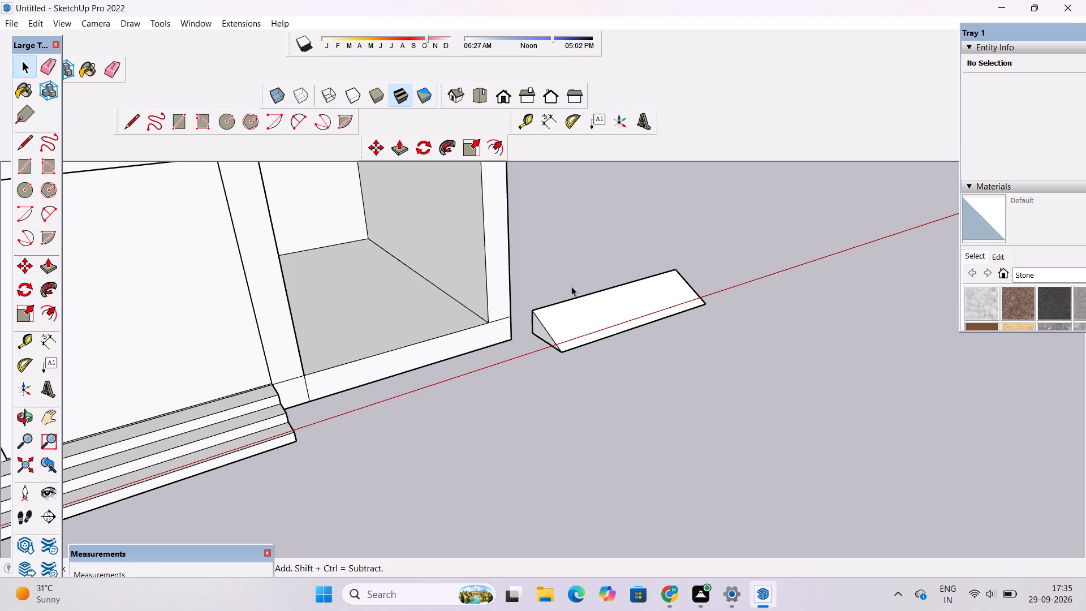
scroll(565, 294, "up", 2)
double_click(566, 317)
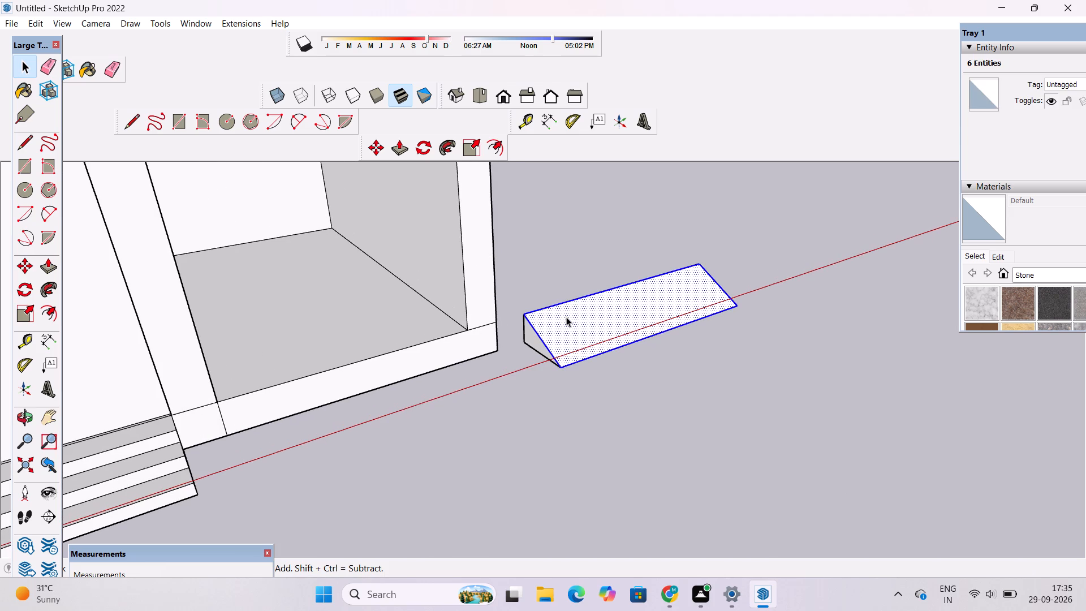
left_click(566, 317)
left_click(587, 236)
triple_click(593, 299)
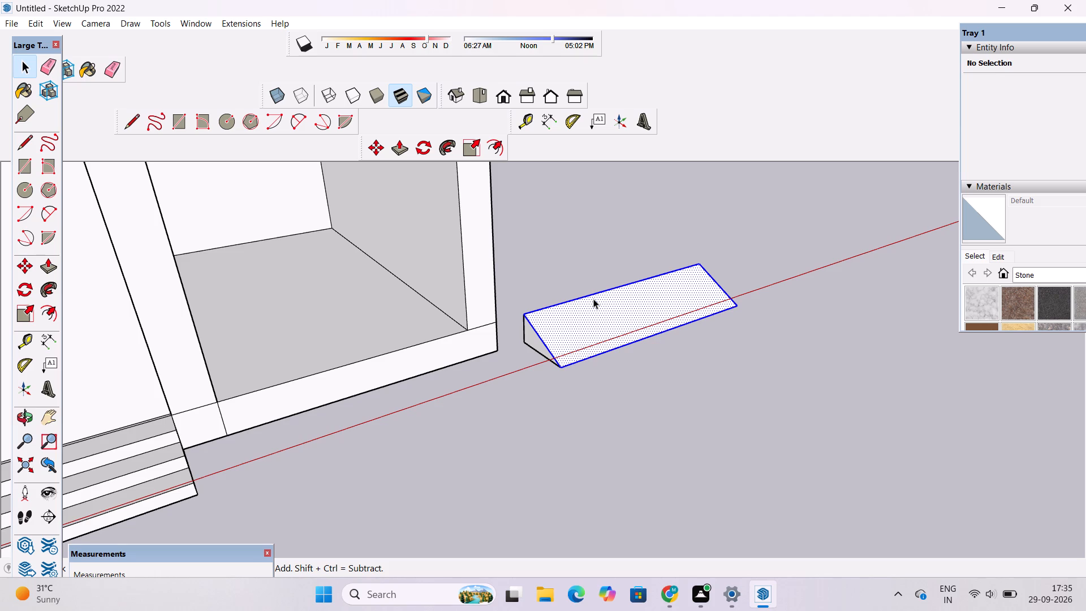
right_click(593, 299)
left_click(638, 419)
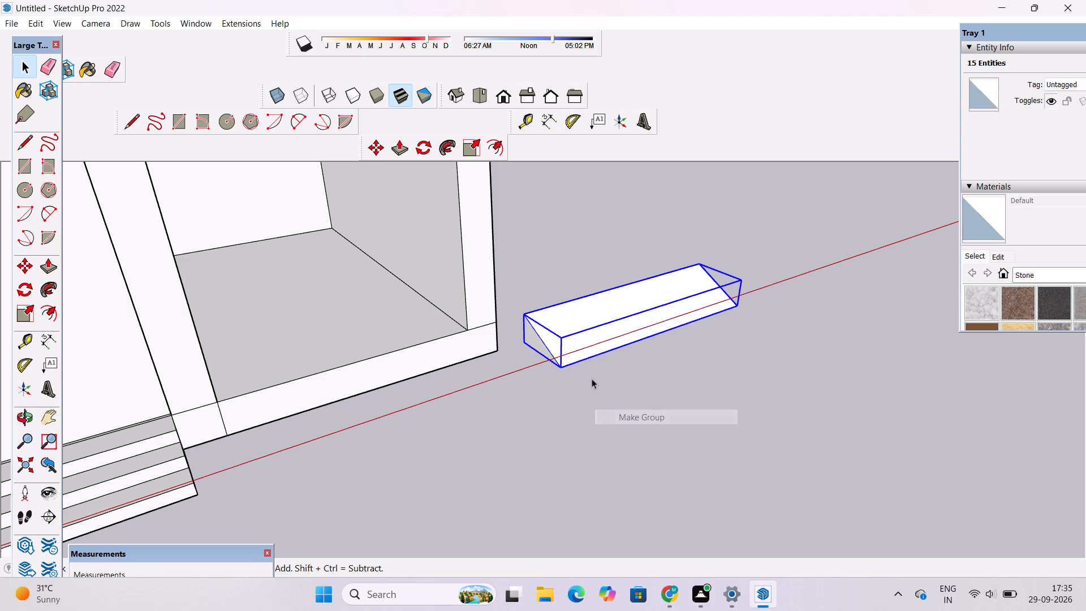
Copy the ramp group about 37' from its lower rear corner at the far end, placing the copy in front of the building.
scroll(540, 337, "up", 4)
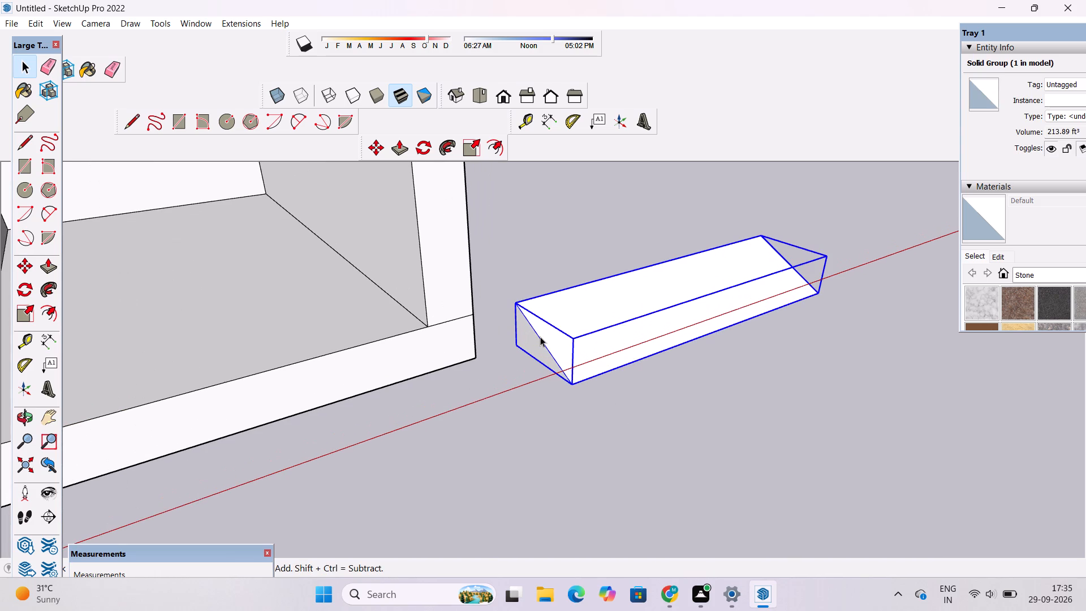
key("m")
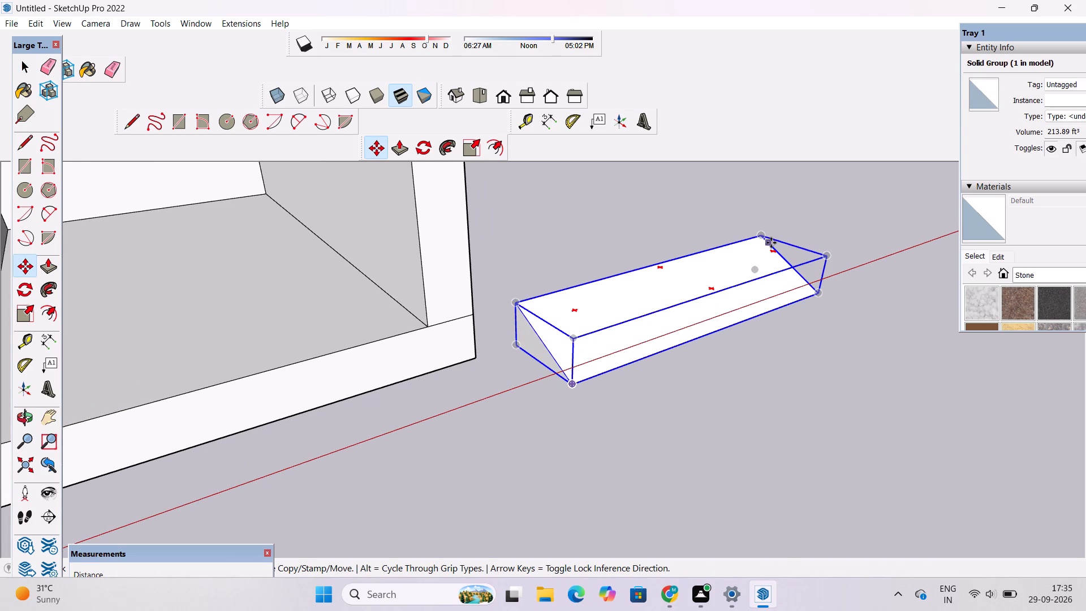
key("o")
left_click_drag(894, 376, 512, 371)
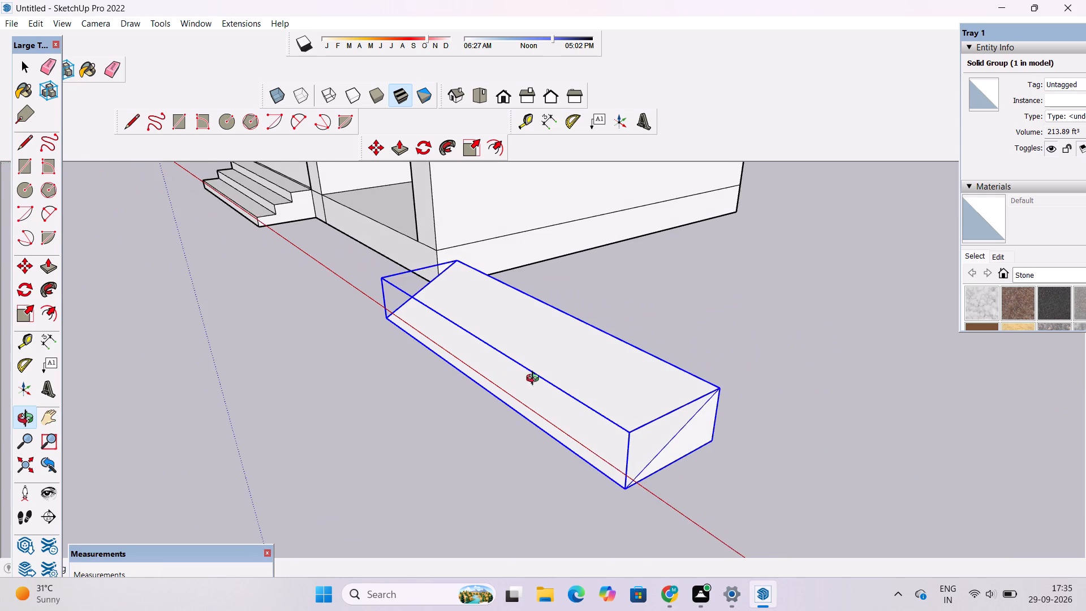
left_click_drag(564, 393, 515, 390)
scroll(579, 407, "up", 2)
left_click_drag(579, 407, 538, 419, "shift")
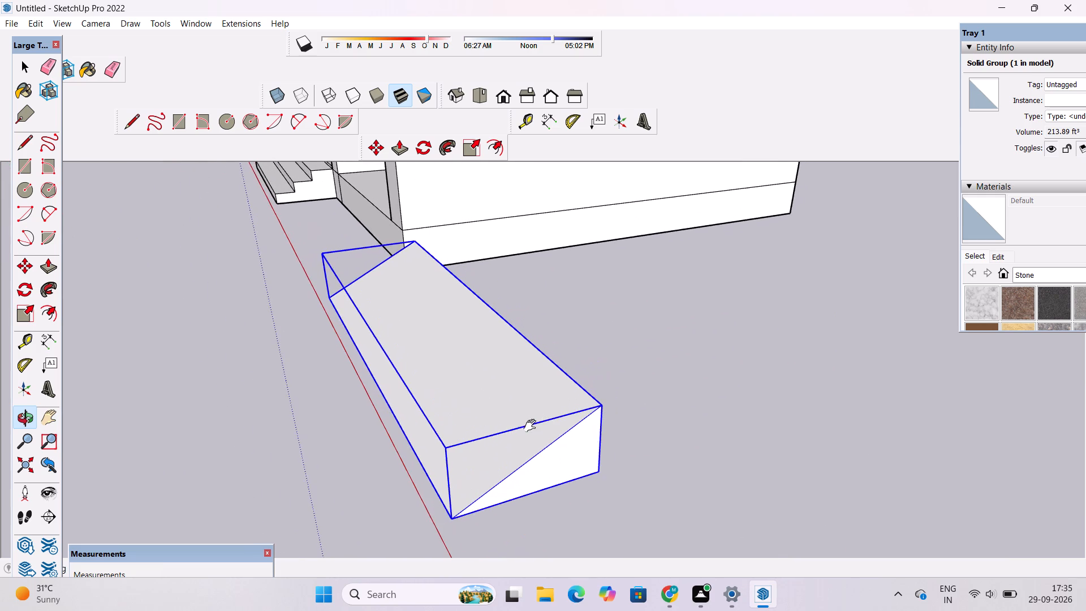
scroll(537, 436, "up", 2)
scroll(589, 459, "up", 2)
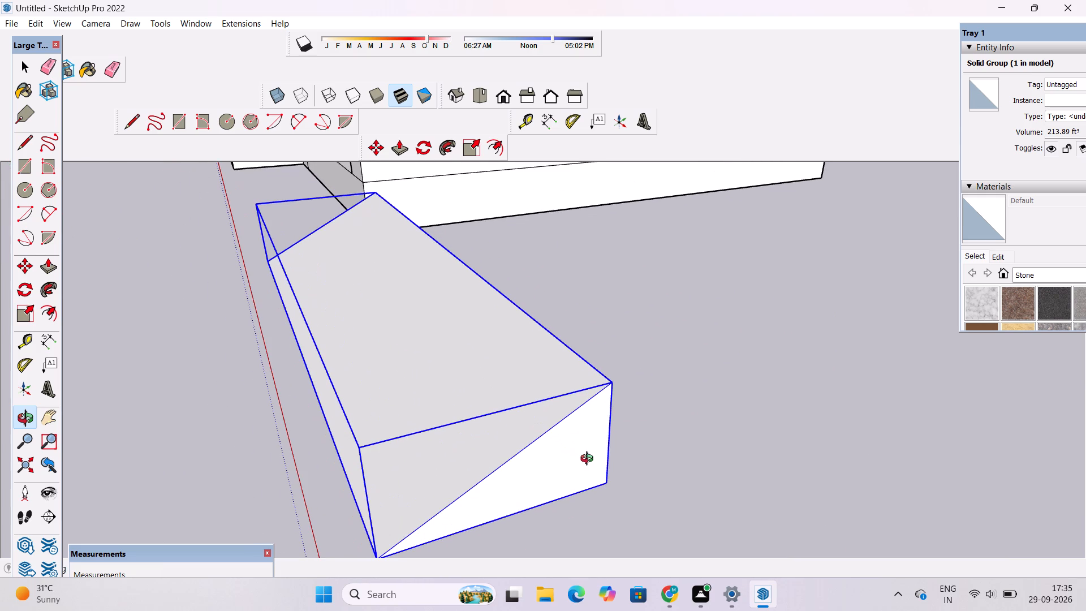
key("m")
left_click(606, 484)
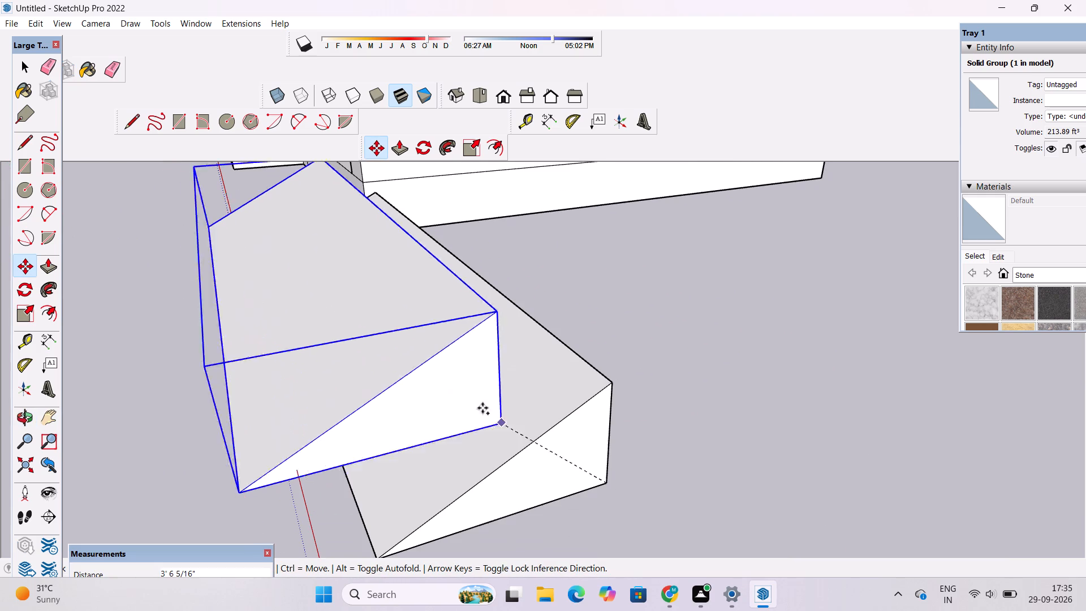
scroll(251, 79, "up", 2)
scroll(284, 178, "up", 14)
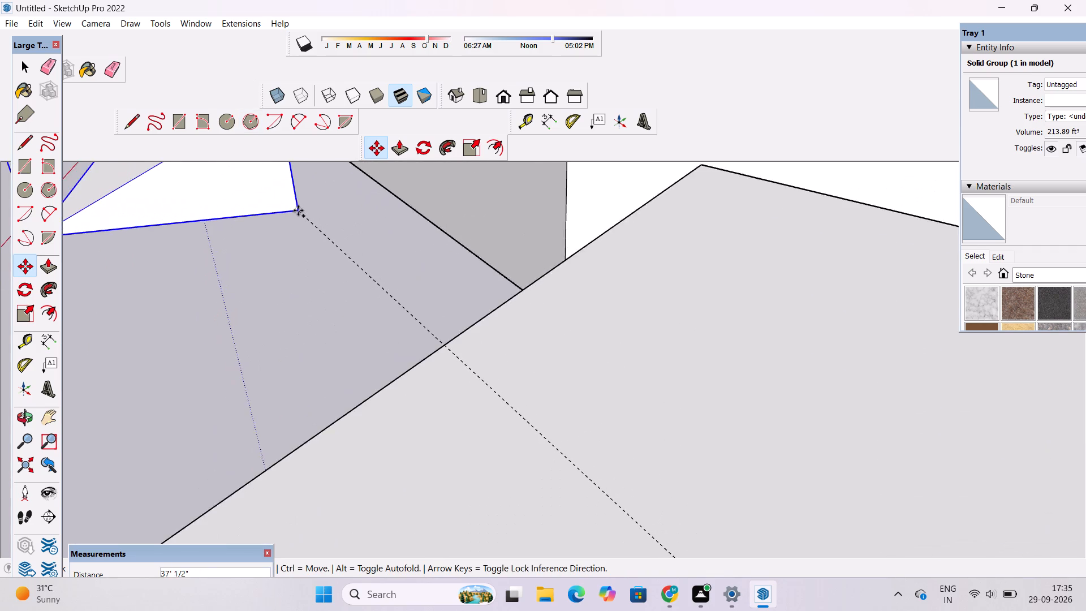
scroll(298, 210, "down", 5)
scroll(304, 225, "up", 4)
scroll(304, 225, "down", 5)
scroll(281, 227, "up", 5)
left_click_drag(281, 230, 296, 236)
Move the copied ramp about 8' 8" so its lower rear corner meets the building's bottom front corner beside the open bay.
key("o")
left_click_drag(299, 248, 358, 277)
scroll(358, 275, "down", 4)
left_click_drag(270, 275, 325, 288)
scroll(296, 281, "down", 2)
left_click_drag(318, 273, 397, 290, "shift")
scroll(260, 307, "up", 1)
left_click_drag(250, 288, 328, 325, "shift")
left_click_drag(263, 315, 284, 331)
scroll(281, 332, "up", 1)
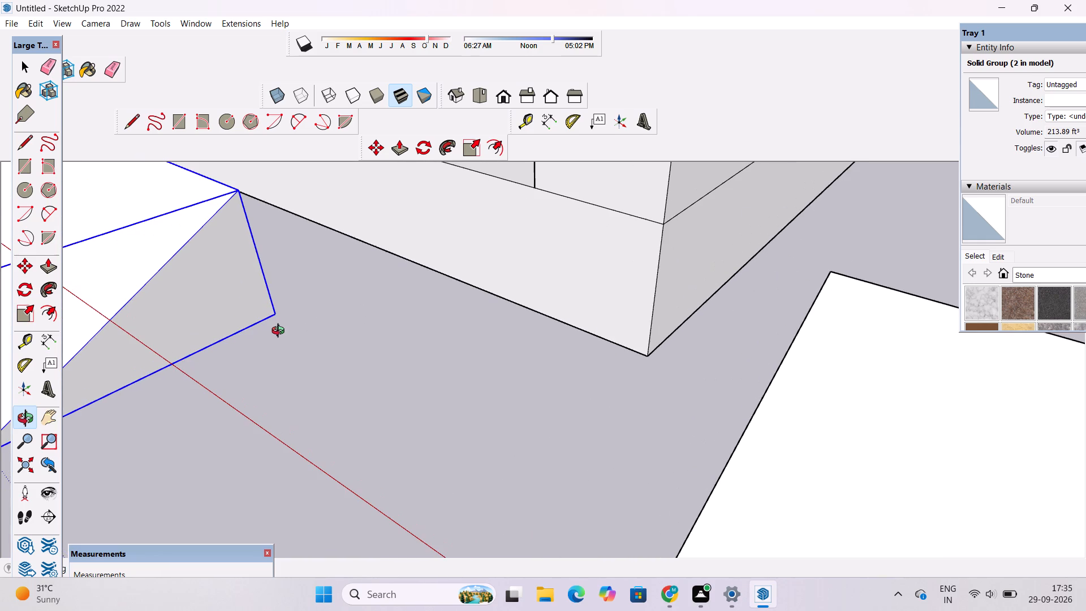
key("m")
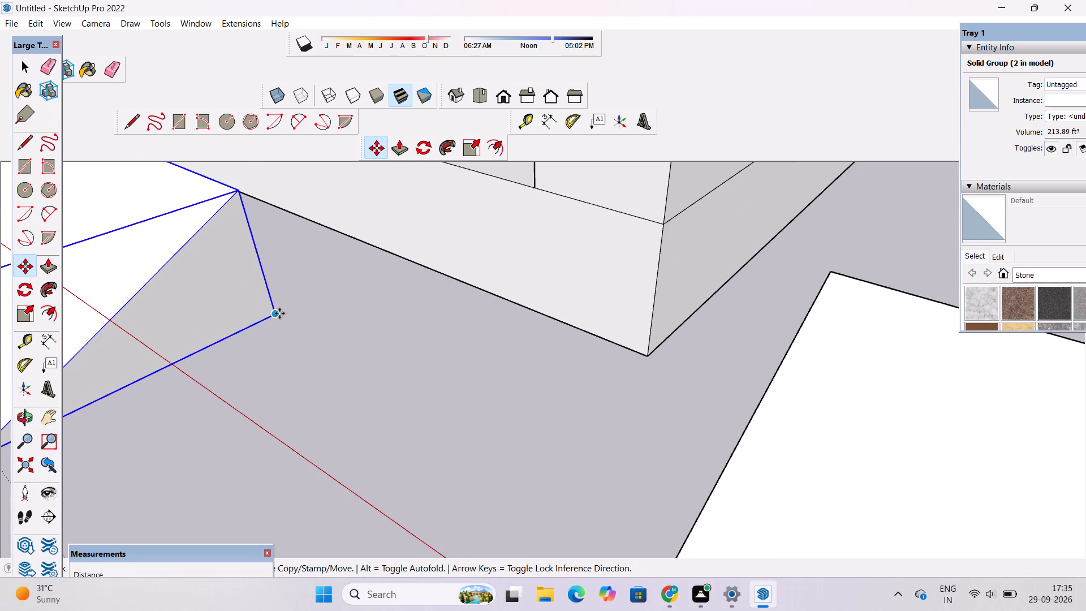
left_click(278, 313)
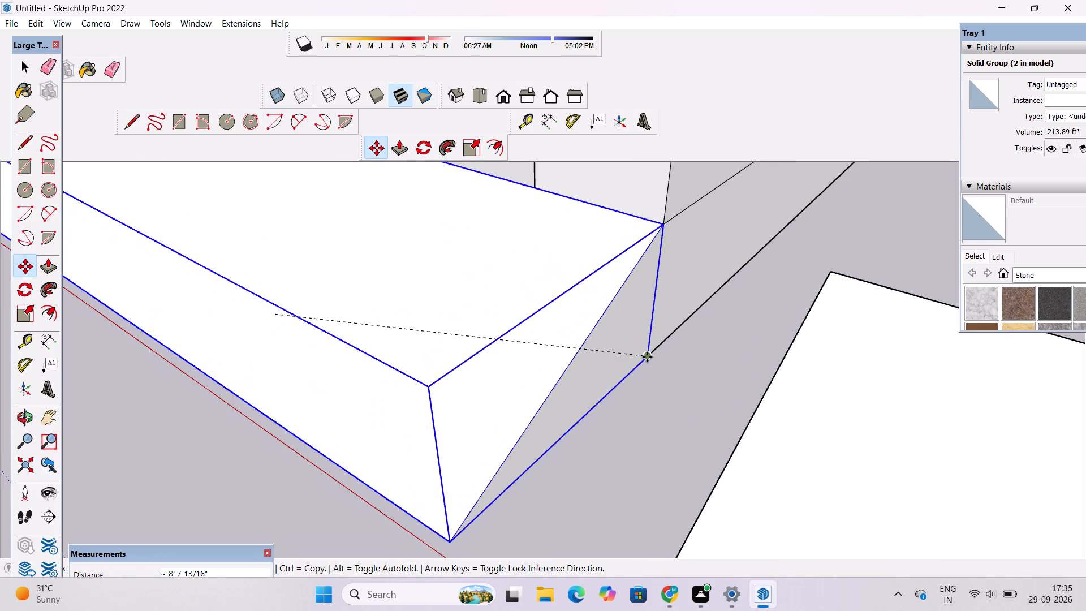
left_click(649, 354)
Explode the copied ramp group in front of the open bay.
key("o")
scroll(601, 351, "down", 5)
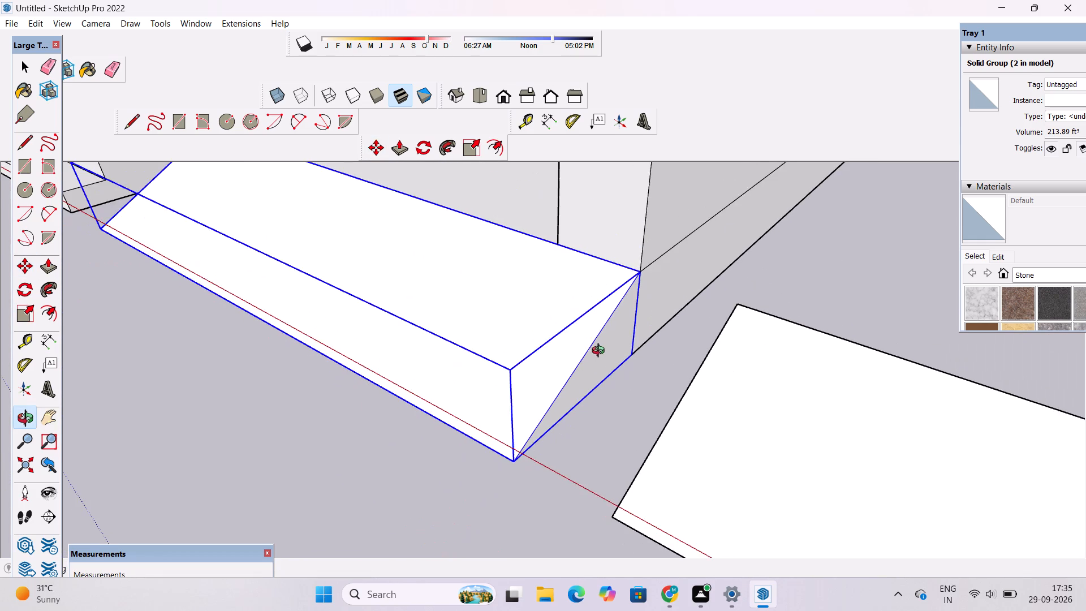
left_click_drag(603, 364, 459, 311)
scroll(459, 311, "down", 3)
left_click_drag(354, 307, 449, 316)
scroll(330, 291, "down", 6)
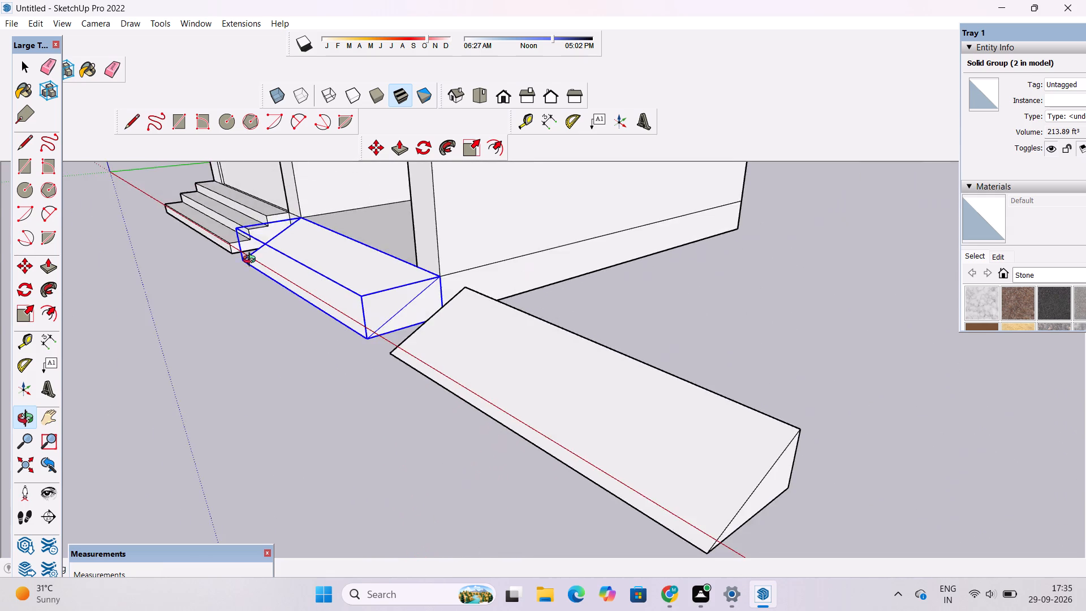
left_click_drag(221, 236, 480, 232)
scroll(356, 311, "up", 2)
left_click_drag(347, 313, 436, 305)
scroll(393, 317, "up", 3)
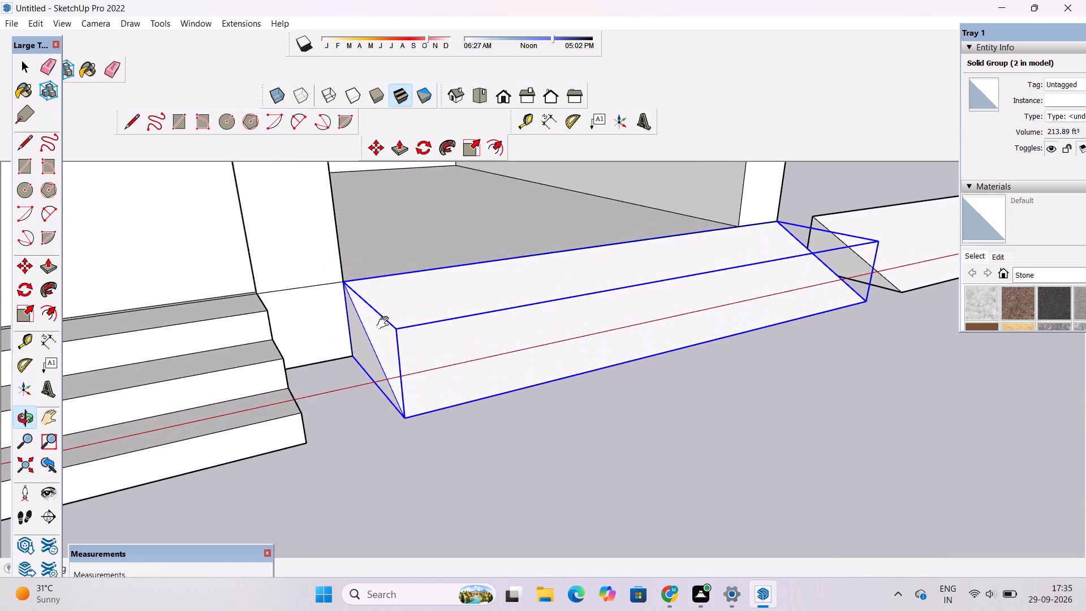
left_click_drag(385, 323, 350, 332, "shift")
key("space")
left_click(514, 399)
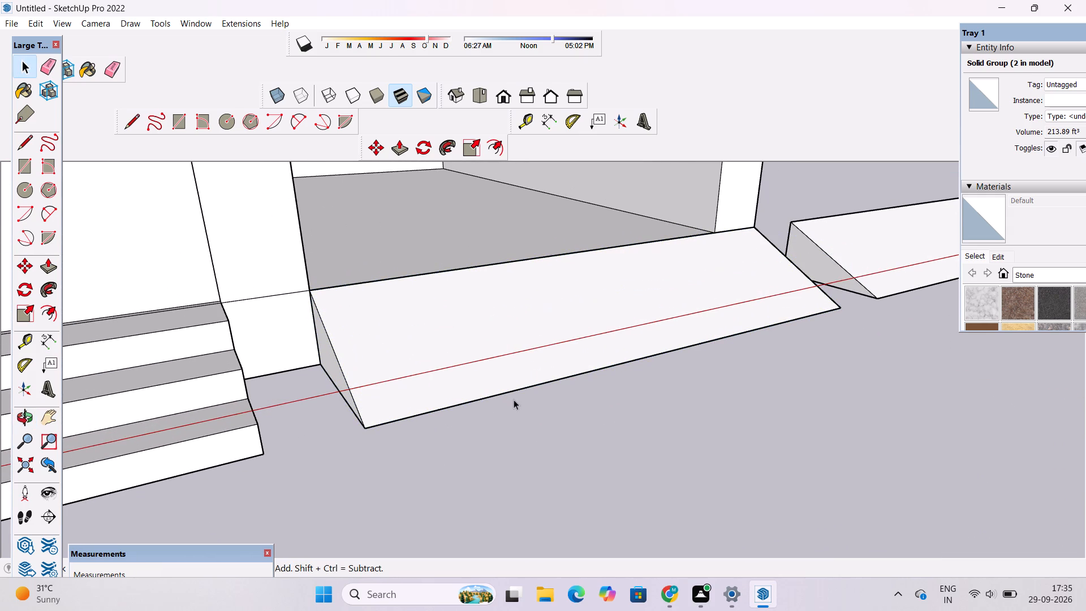
left_click(451, 323)
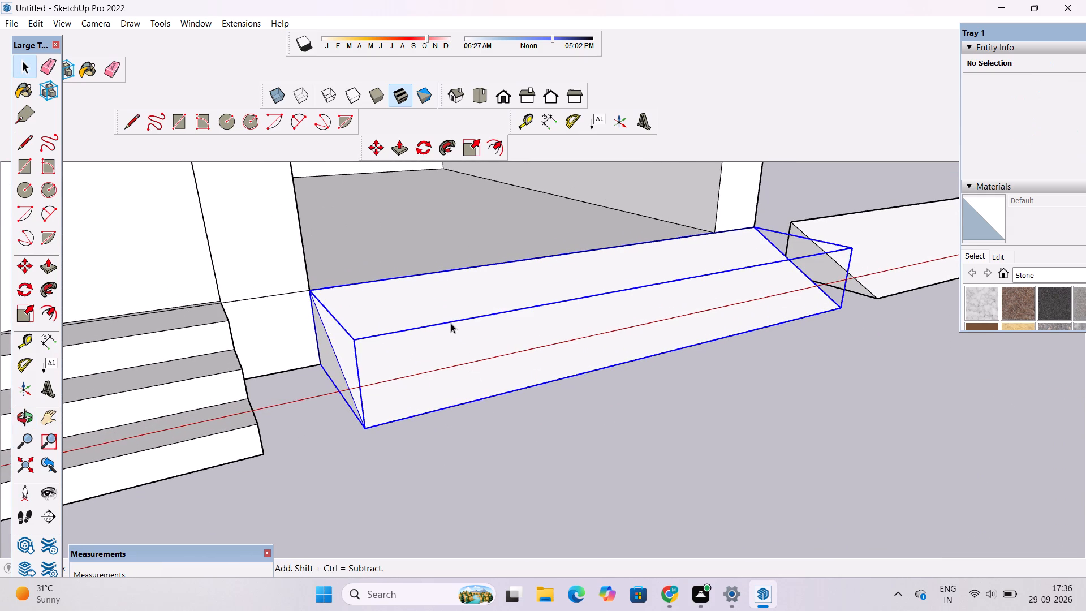
right_click(451, 323)
left_click(486, 414)
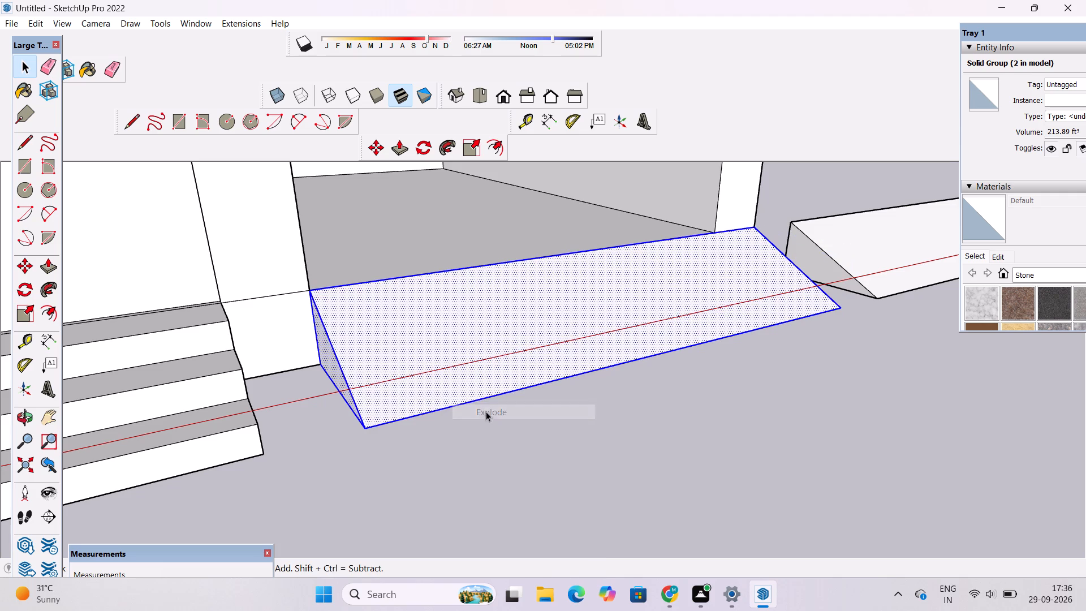
scroll(471, 396, "up", 1)
left_click(475, 440)
Push/Pull the exploded ramp's triangular end face 3' sideways so the ramp meets the entrance steps.
key("o")
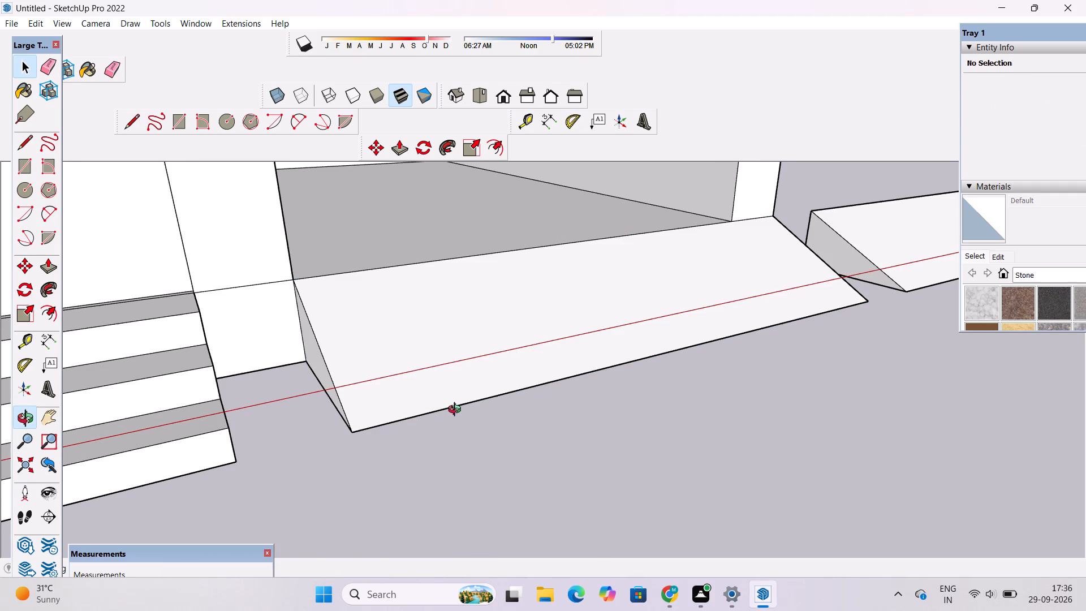
left_click_drag(335, 416, 347, 411)
scroll(347, 411, "up", 3)
scroll(289, 341, "up", 3)
left_click_drag(288, 342, 281, 363, "shift")
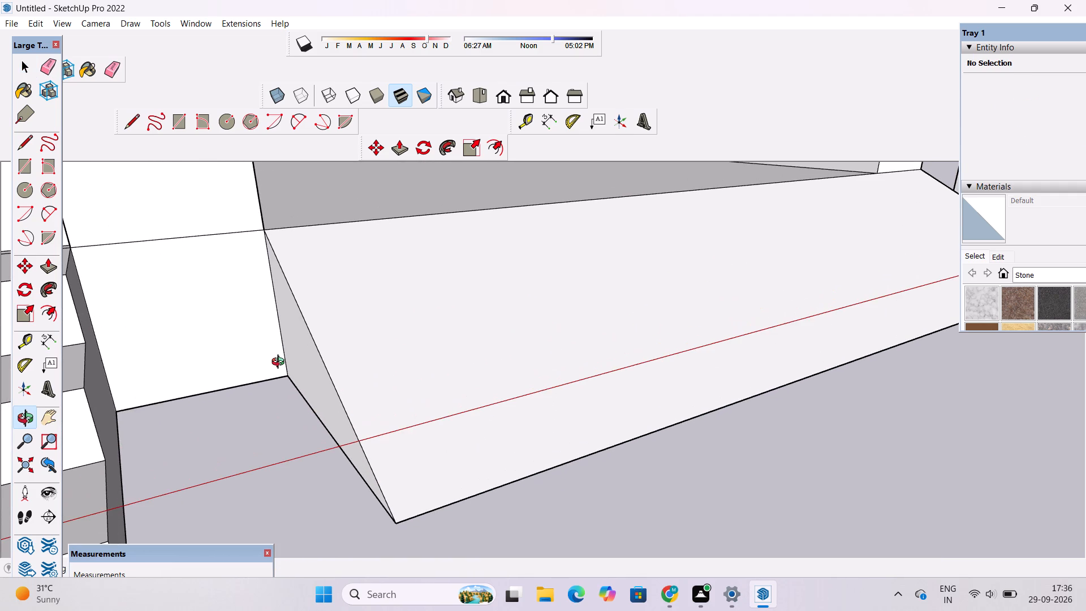
key("p")
left_click(296, 339)
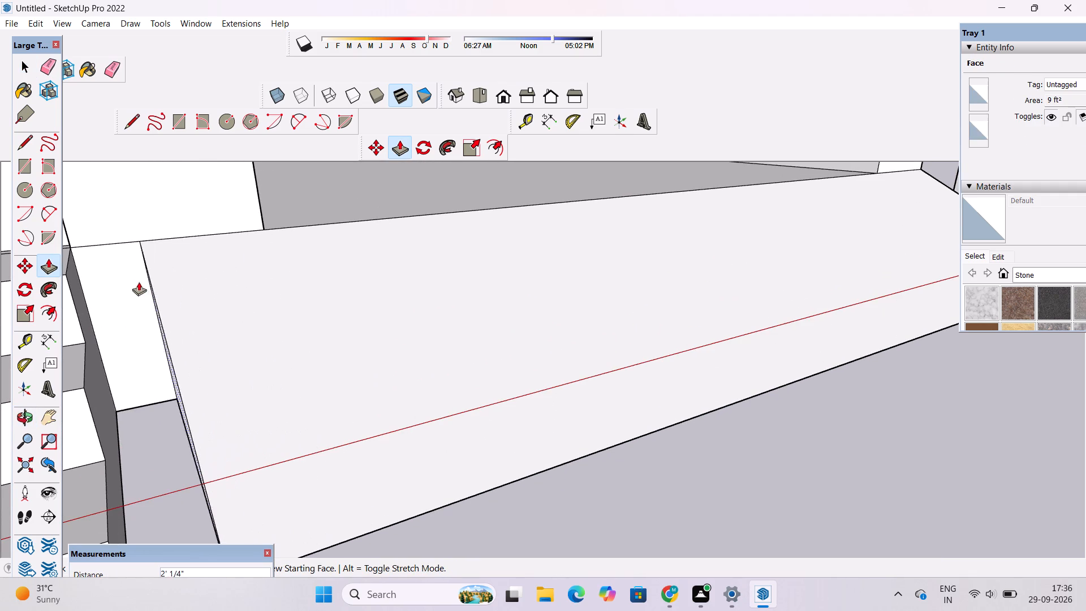
left_click(68, 252)
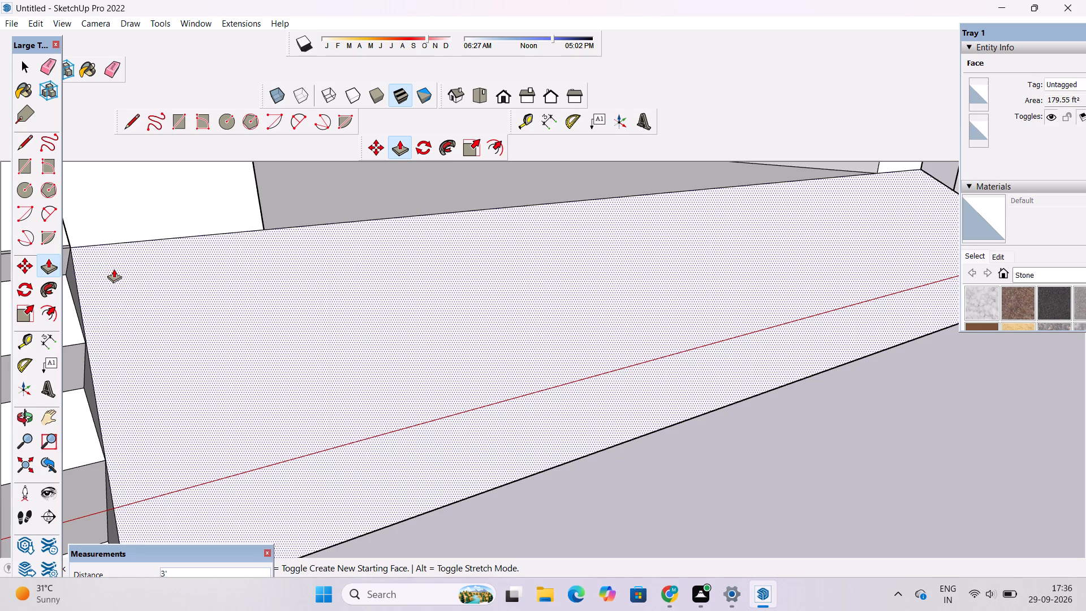
Erase the vertical seam line between the ramp's far triangular end and the building base's side face.
key("o")
scroll(248, 313, "down", 4)
left_click_drag(447, 348, 370, 338)
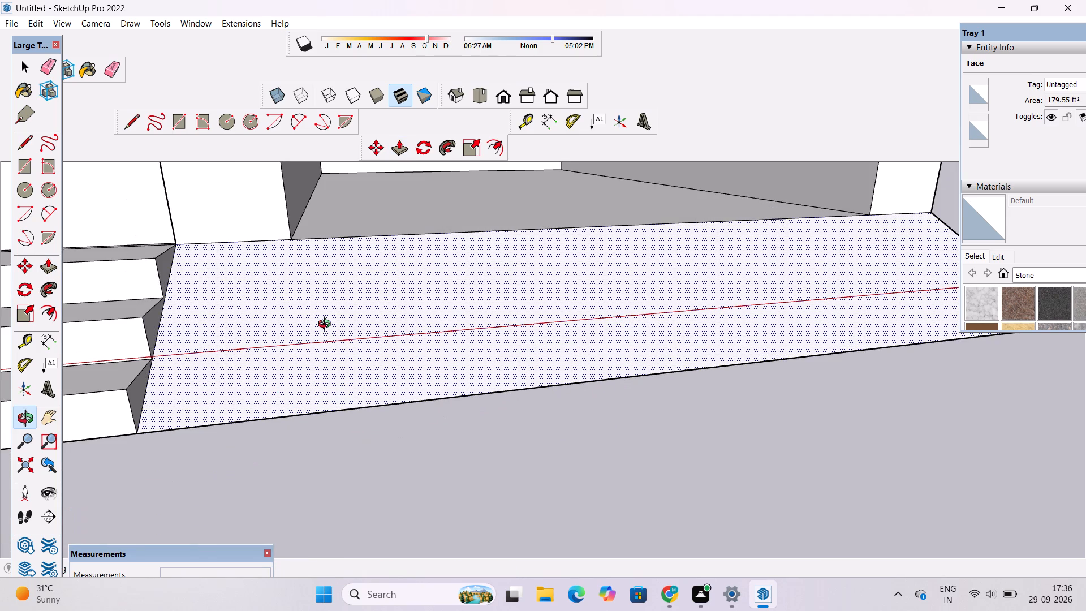
left_click_drag(330, 338, 381, 400, "shift")
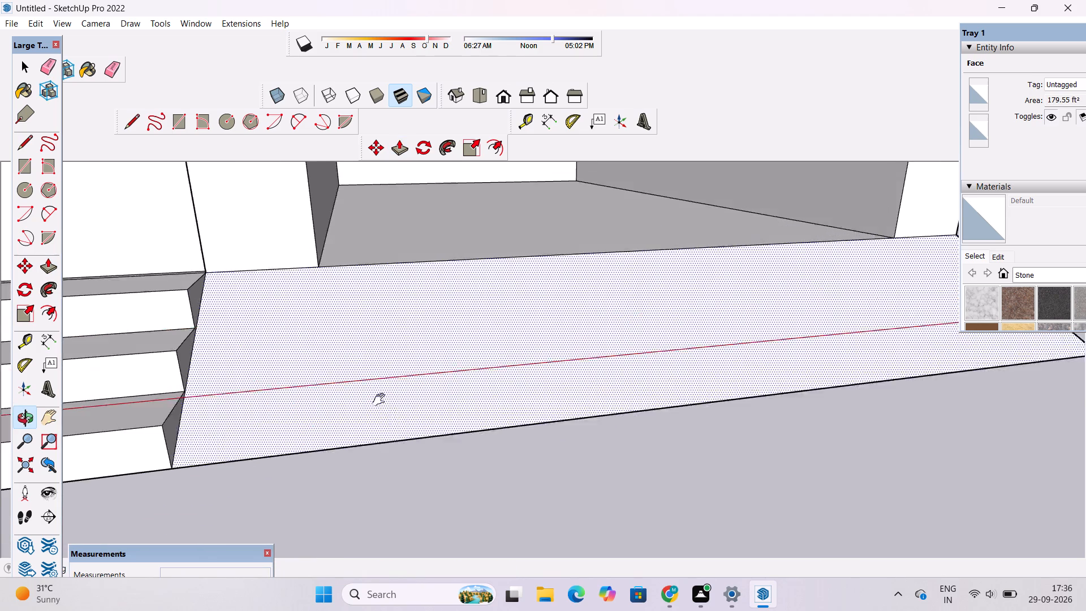
left_click_drag(381, 400, 396, 421, "shift")
scroll(372, 372, "down", 7)
left_click_drag(443, 409, 390, 343)
scroll(314, 350, "up", 5)
left_click_drag(635, 391, 347, 364)
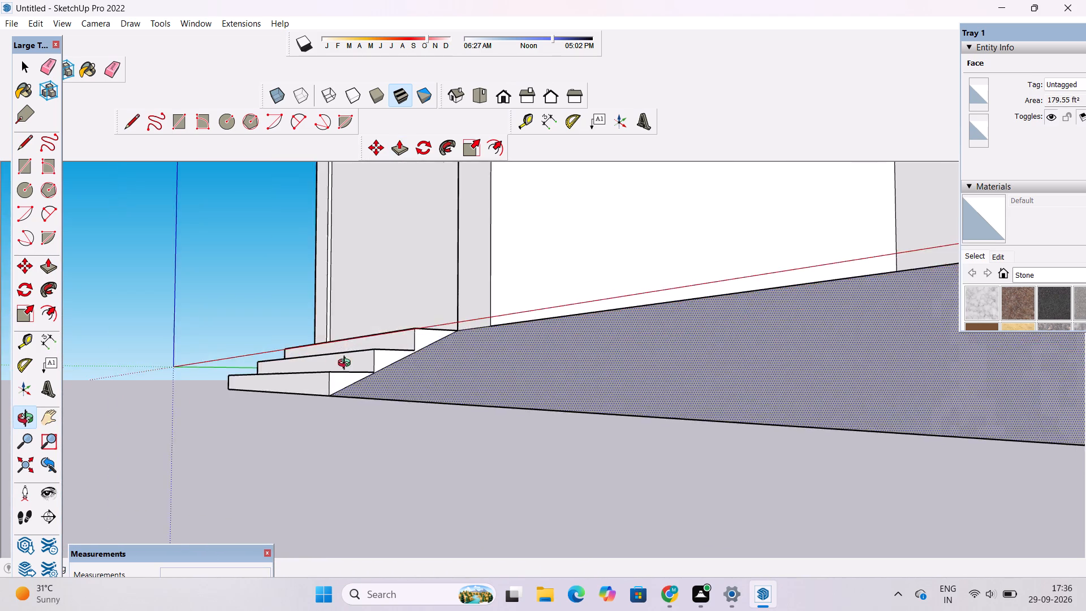
left_click_drag(347, 364, 359, 364)
scroll(337, 362, "down", 5)
left_click_drag(433, 412, 600, 445)
scroll(464, 416, "down", 5)
scroll(718, 396, "up", 4)
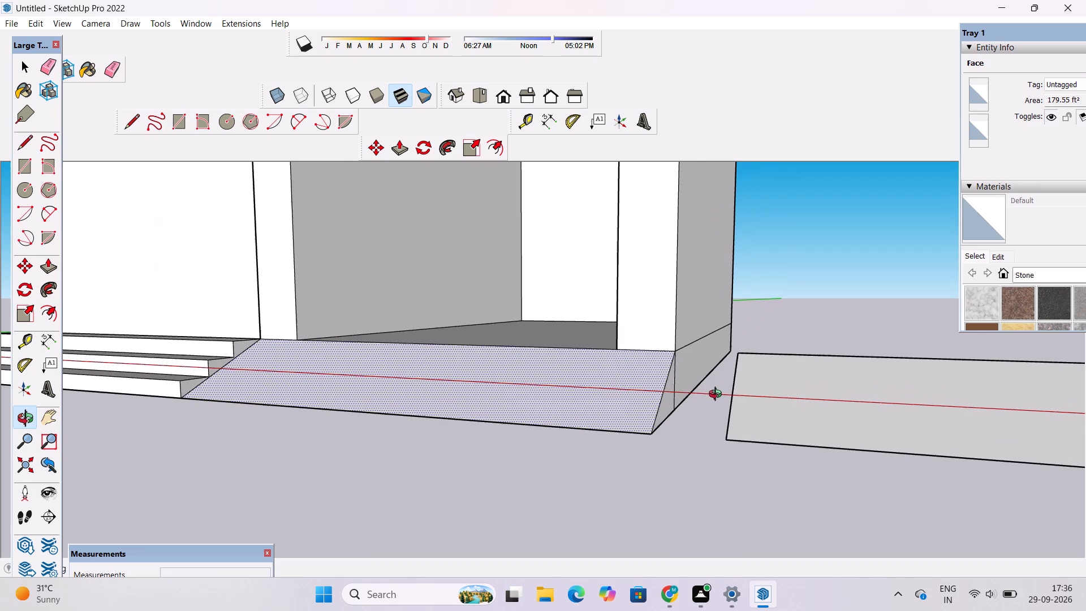
left_click_drag(716, 393, 678, 398)
scroll(651, 395, "up", 3)
key("e")
scroll(652, 392, "up", 3)
left_click_drag(674, 367, 638, 389)
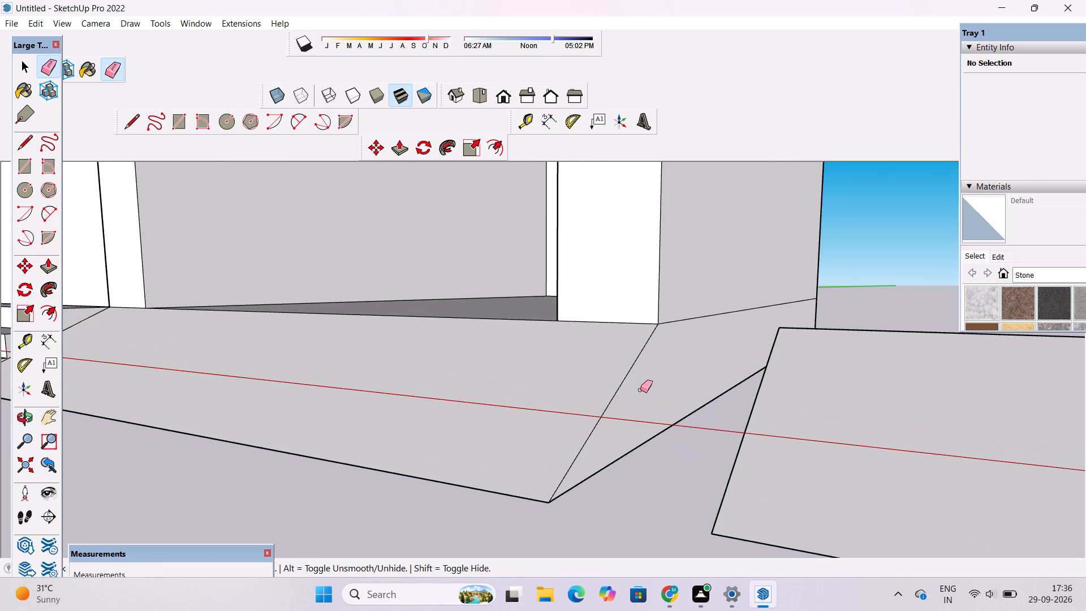
Examine how the ramp joins the entrance steps and building base, from the front, the sides and underneath.
key("o")
scroll(640, 390, "down", 9)
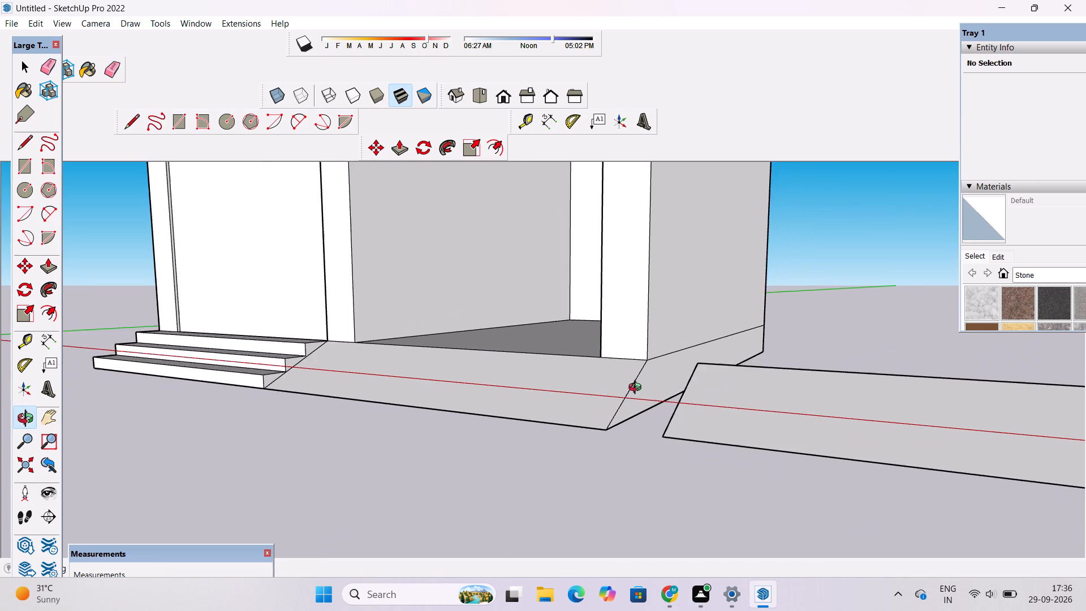
scroll(637, 381, "up", 3)
scroll(643, 354, "down", 5)
scroll(657, 337, "up", 5)
scroll(606, 351, "down", 5)
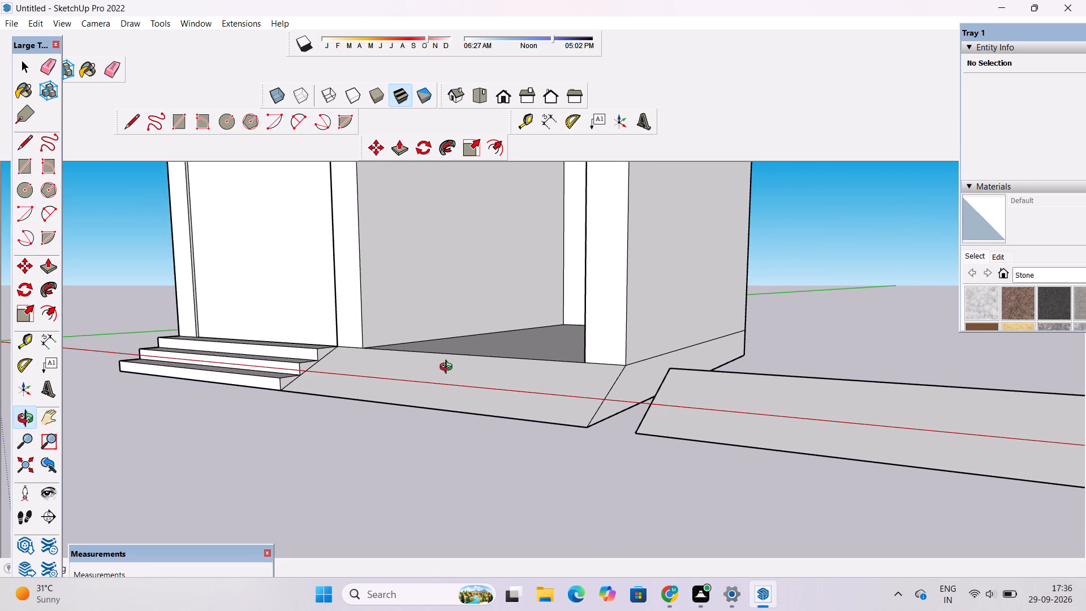
left_click_drag(426, 375, 788, 298)
left_click_drag(777, 296, 776, 305)
left_click_drag(591, 367, 574, 354)
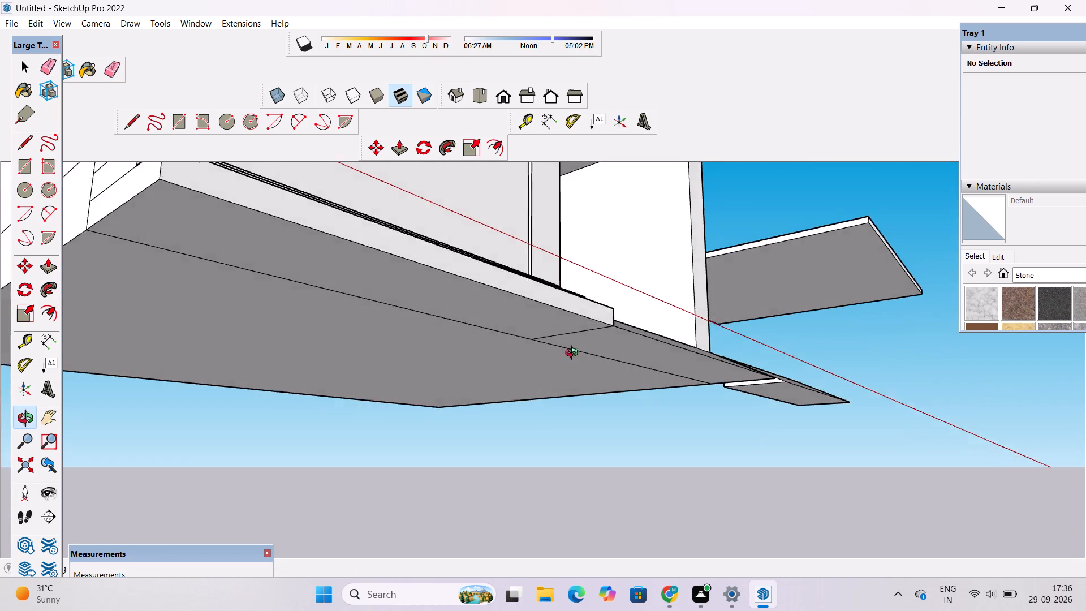
left_click_drag(574, 354, 515, 322)
scroll(576, 314, "up", 3)
left_click_drag(577, 314, 335, 414)
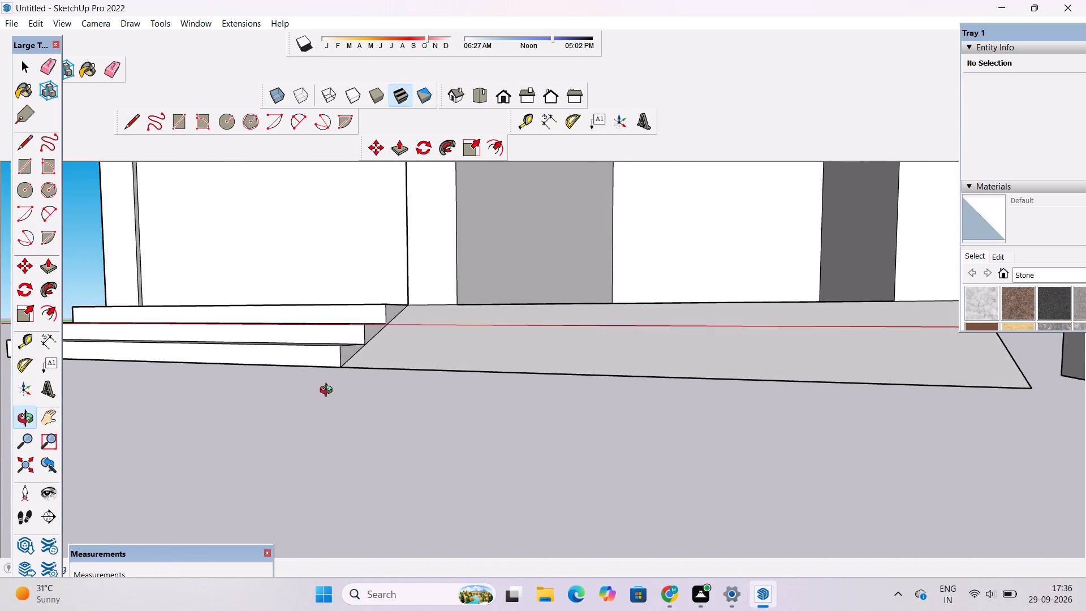
scroll(329, 384, "down", 6)
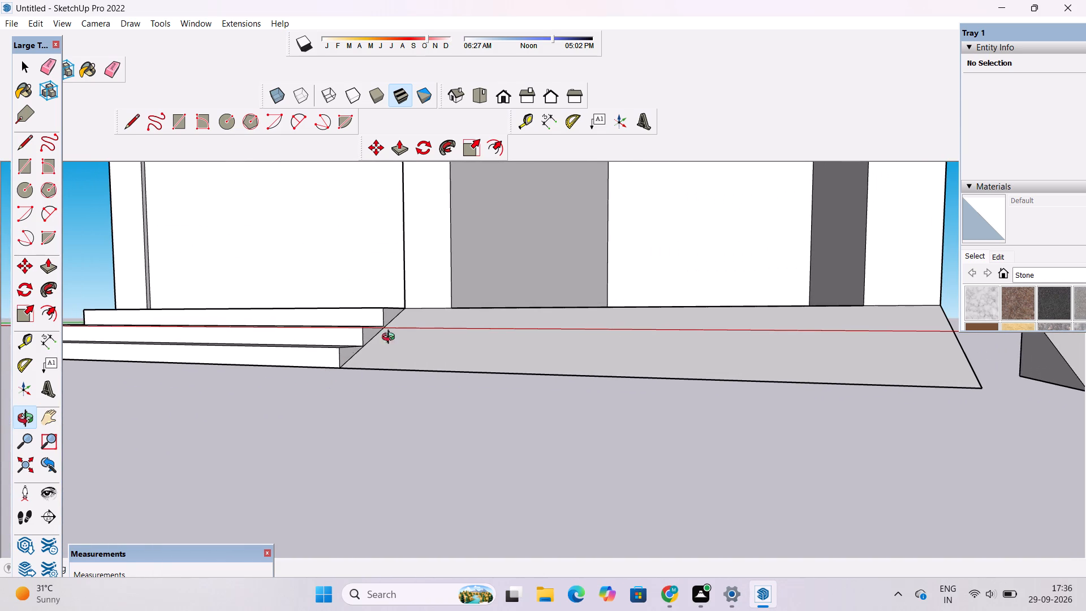
left_click(409, 332)
scroll(409, 332, "down", 1)
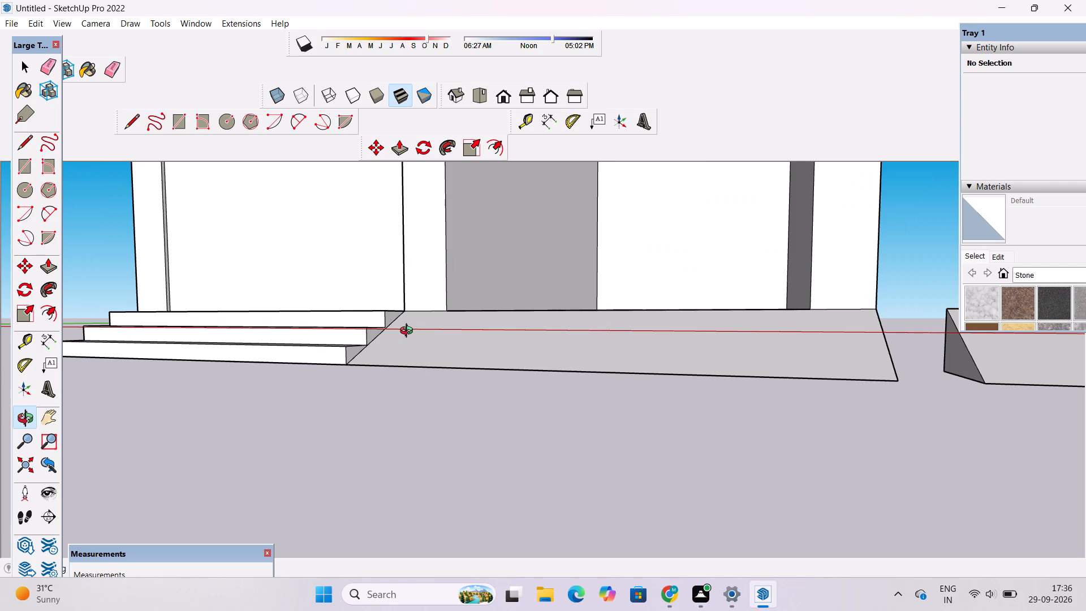
left_click(409, 332)
left_click_drag(409, 332, 407, 345)
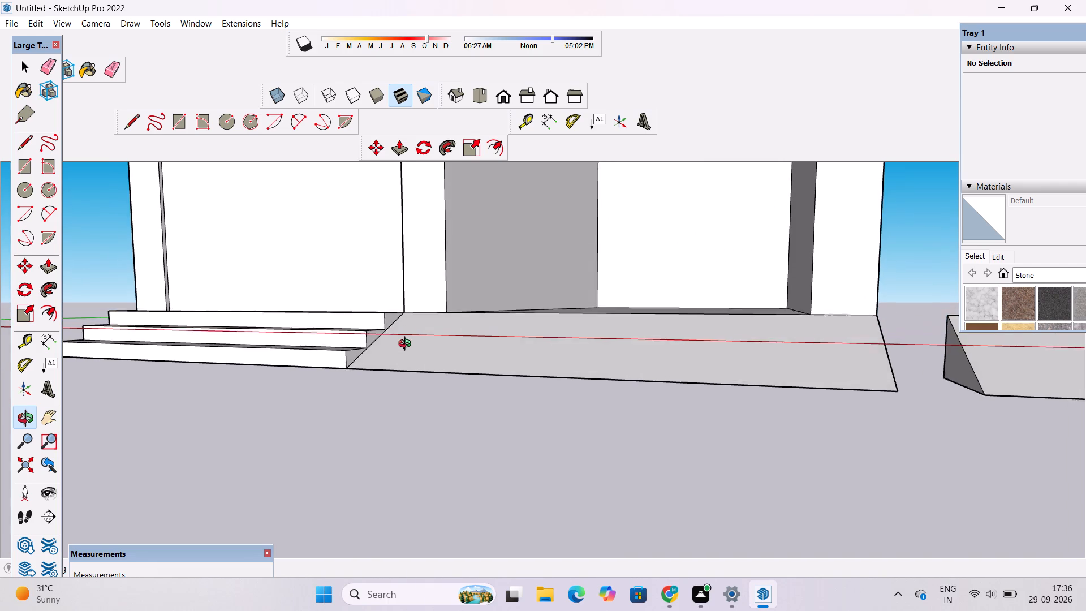
left_click_drag(407, 345, 405, 351)
scroll(405, 351, "up", 1)
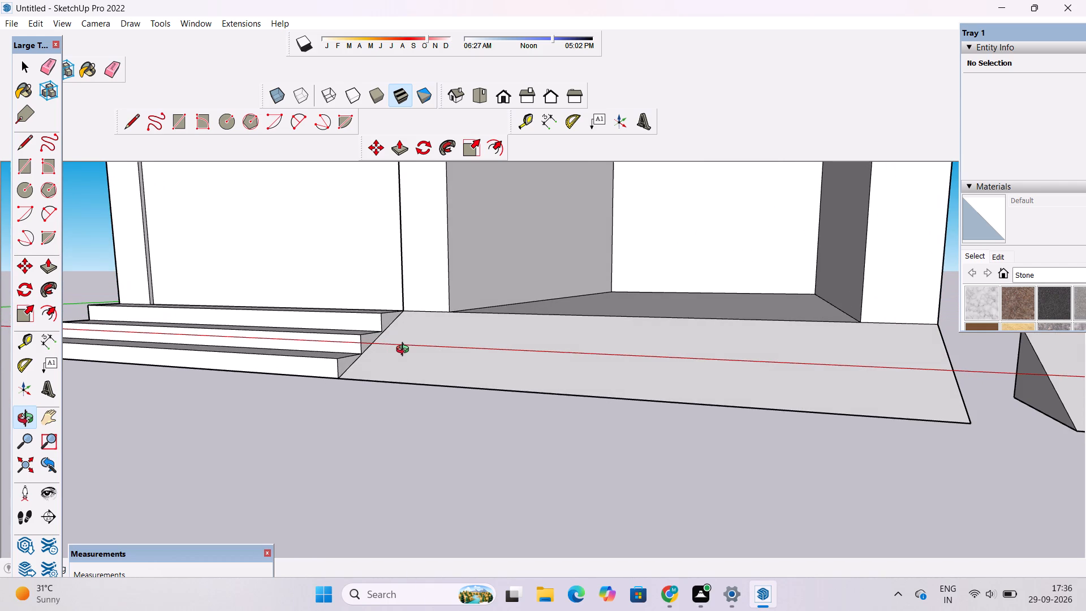
scroll(405, 351, "down", 1)
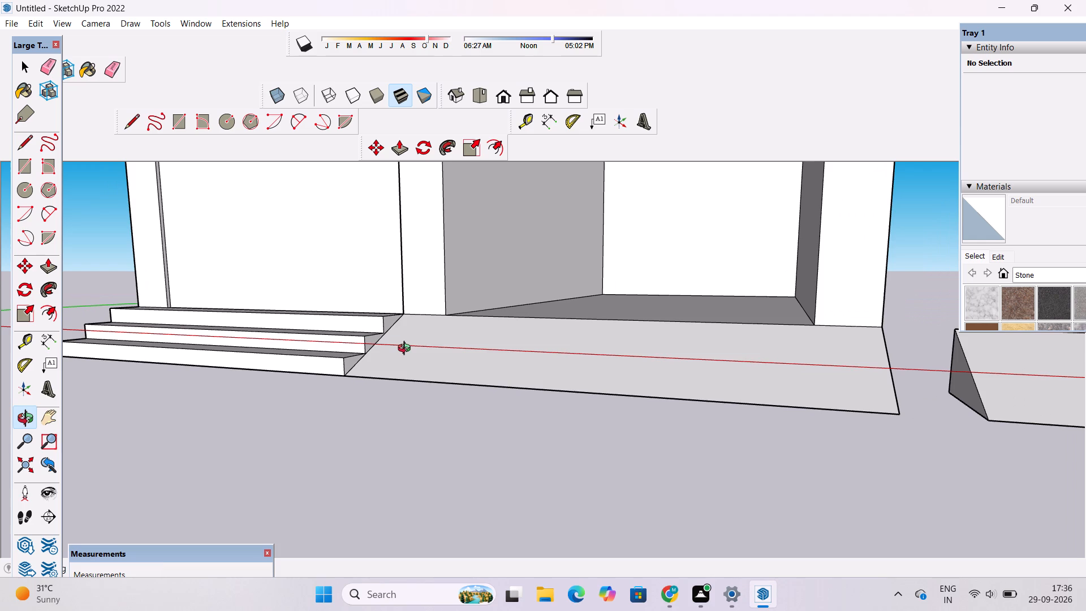
left_click_drag(417, 352, 417, 368)
left_click_drag(420, 371, 370, 368, "shift")
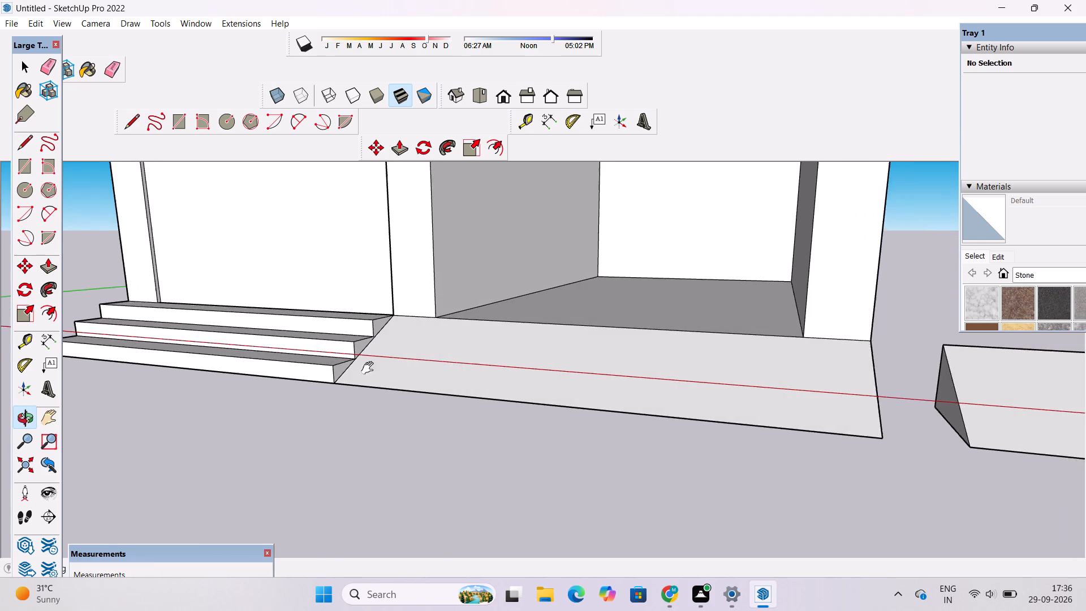
left_click_drag(370, 368, 318, 367, "shift")
left_click_drag(725, 363, 543, 376)
left_click_drag(543, 356, 693, 184)
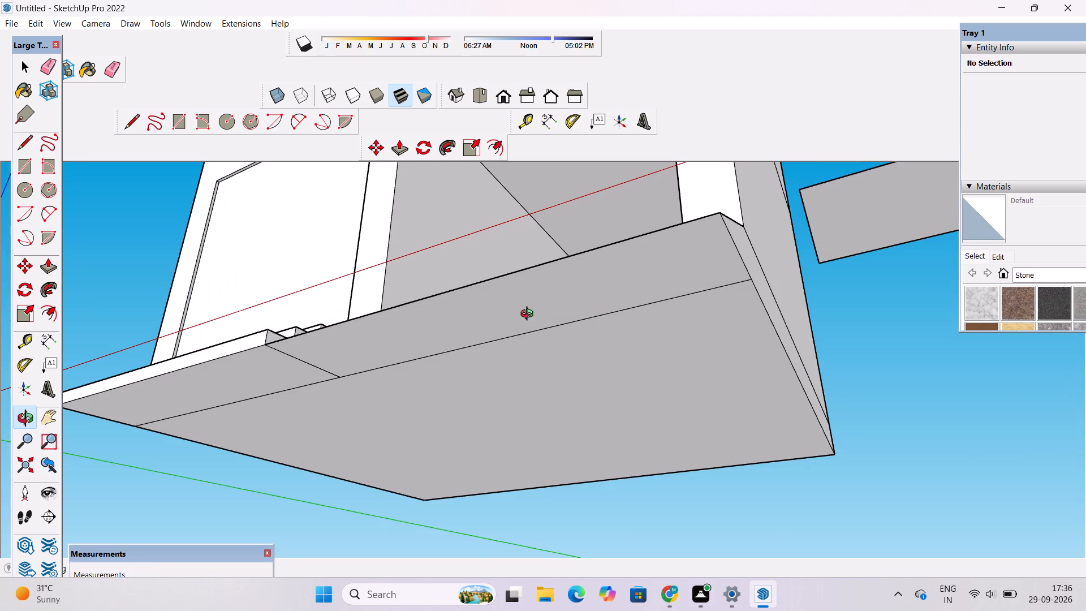
left_click_drag(254, 358, 339, 344)
scroll(334, 329, "up", 2)
left_click_drag(426, 303, 422, 380)
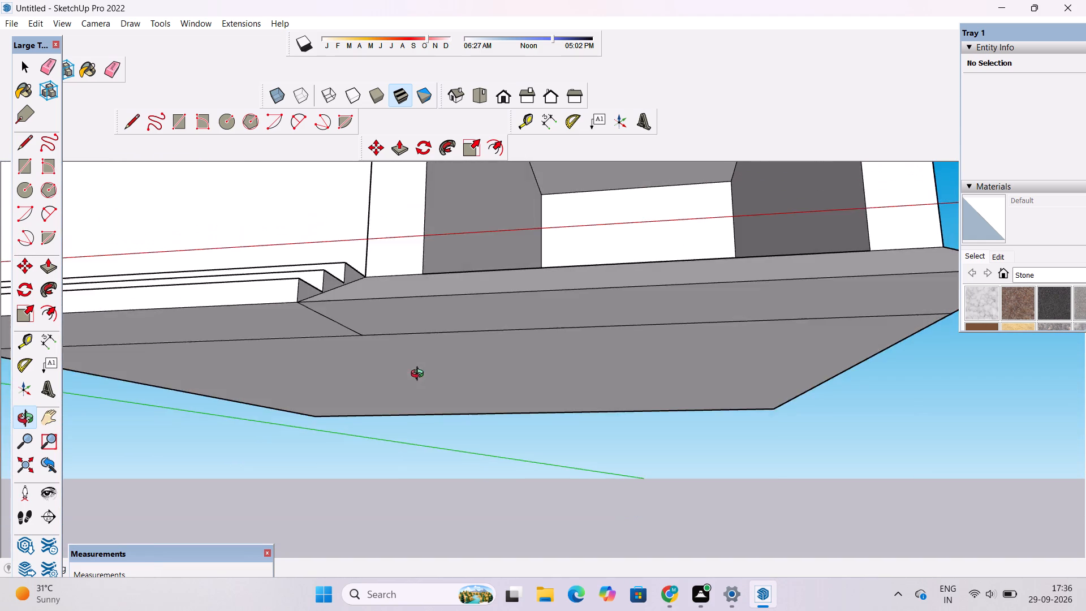
scroll(386, 324, "down", 4)
left_click_drag(394, 303, 402, 411)
scroll(396, 371, "up", 3)
left_click_drag(429, 358, 424, 402)
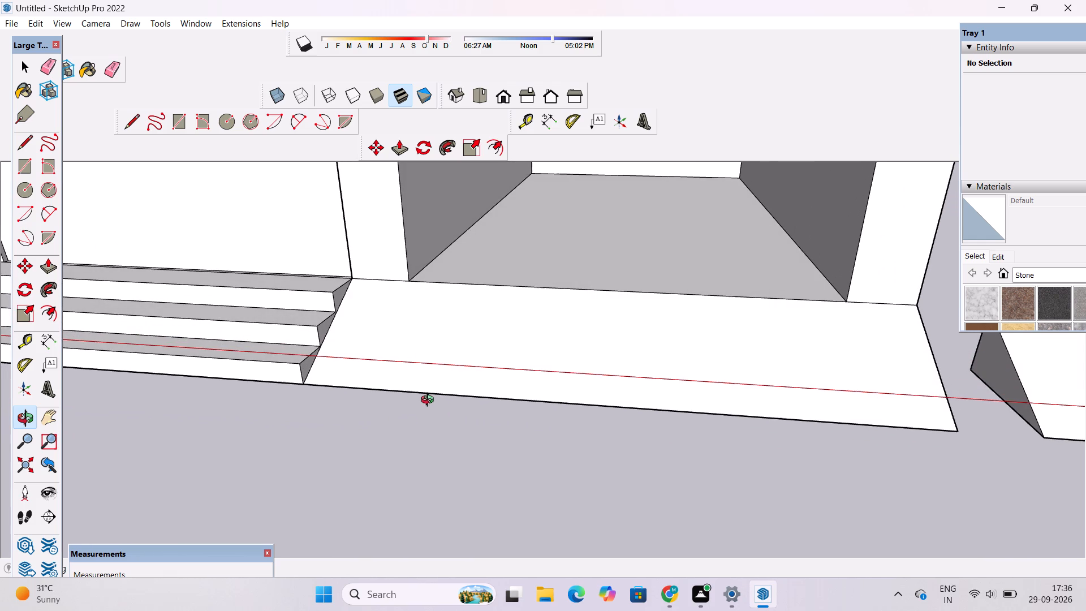
left_click_drag(430, 399, 399, 394)
left_click_drag(421, 386, 356, 382, "shift")
scroll(344, 371, "down", 1)
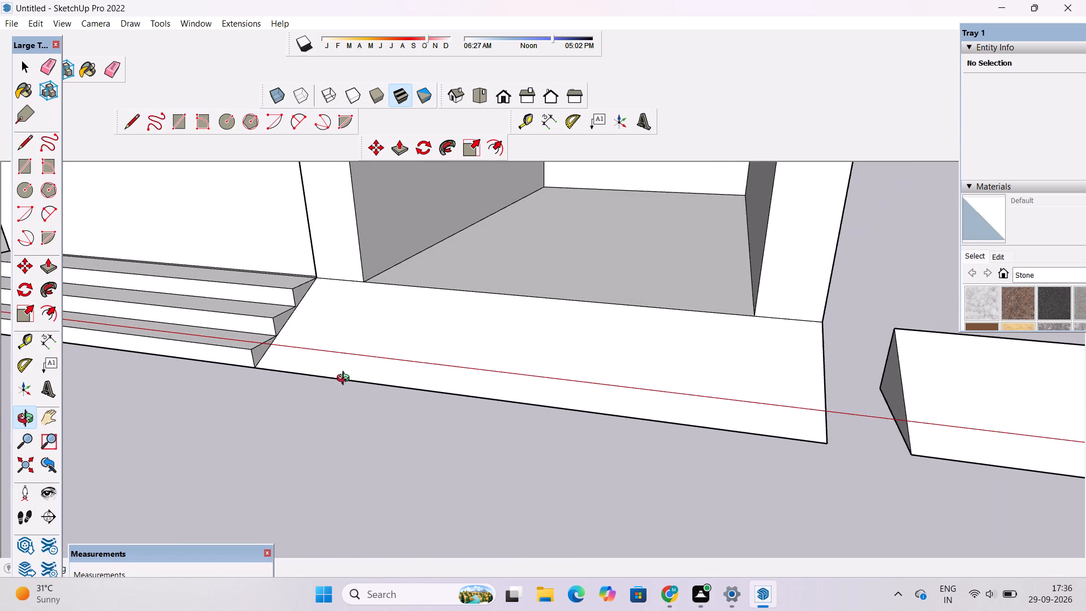
scroll(346, 380, "down", 2)
left_click_drag(560, 395, 410, 362)
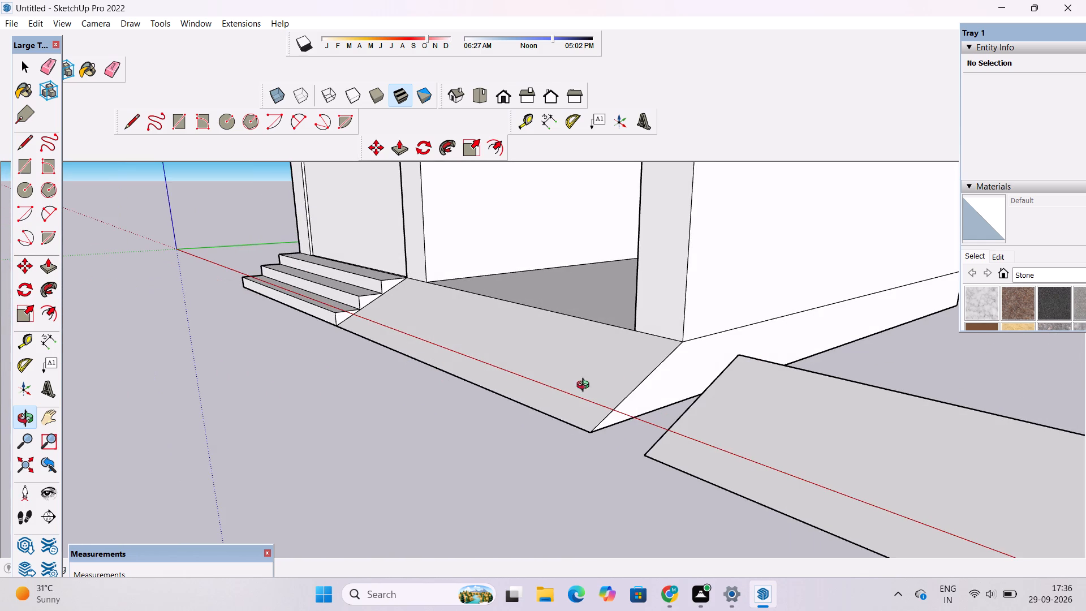
scroll(723, 356, "up", 5)
scroll(624, 329, "down", 12)
left_click_drag(825, 317, 453, 332)
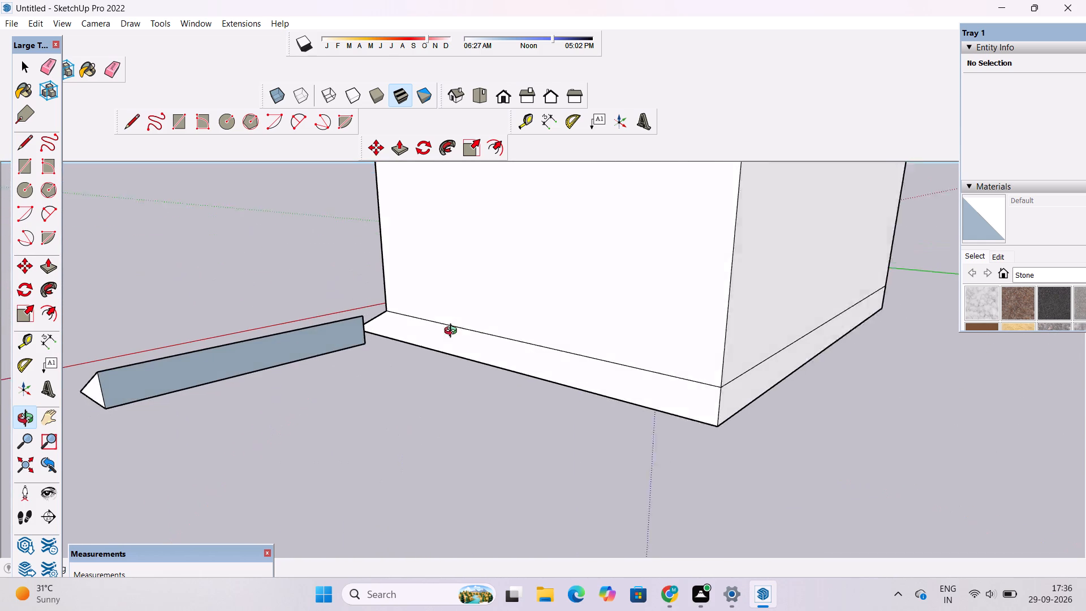
left_click_drag(453, 332, 460, 330)
left_click_drag(128, 379, 678, 366)
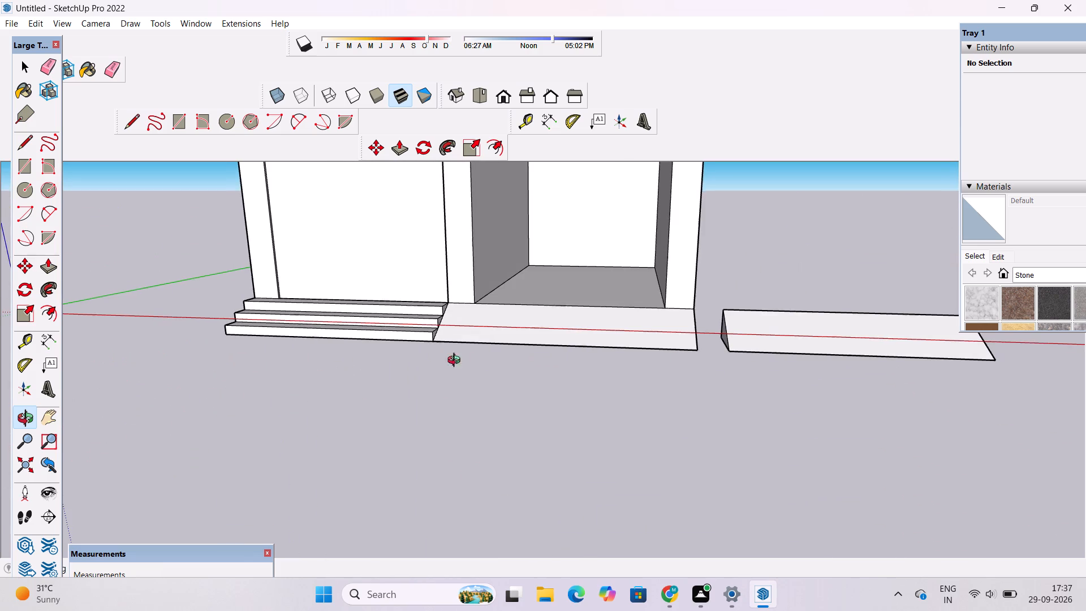
scroll(429, 360, "up", 3)
left_click_drag(404, 336, 540, 396)
left_click_drag(127, 405, 153, 394)
scroll(168, 388, "down", 4)
left_click_drag(367, 391, 223, 386)
scroll(175, 350, "up", 2)
left_click_drag(176, 348, 229, 342)
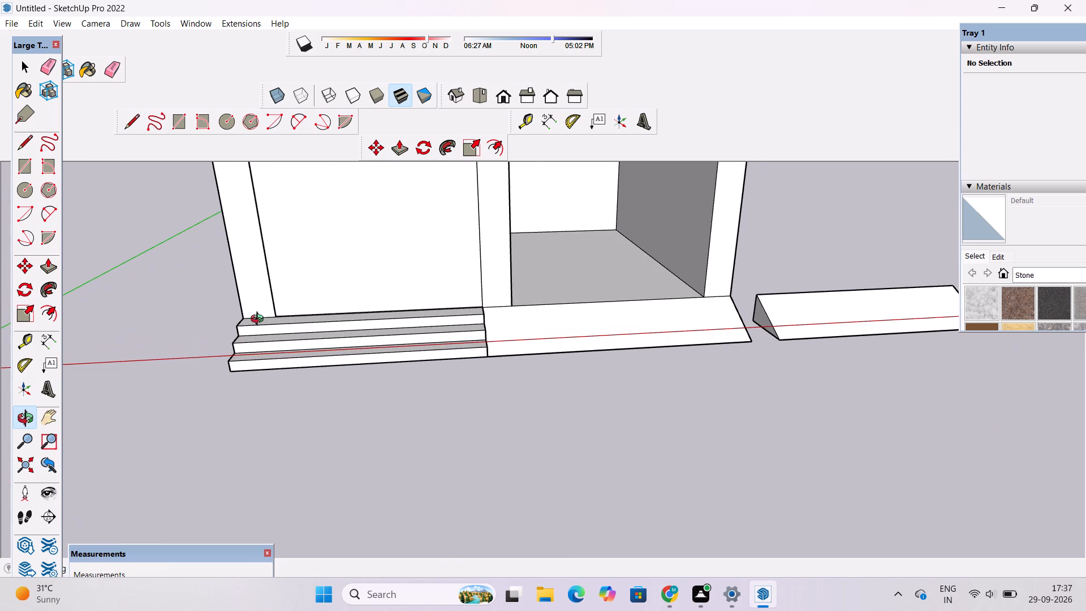
Erase the two horizontal lines separating the step levels on the outer end face of the entrance steps.
left_click_drag(193, 358, 295, 285)
scroll(176, 318, "up", 4)
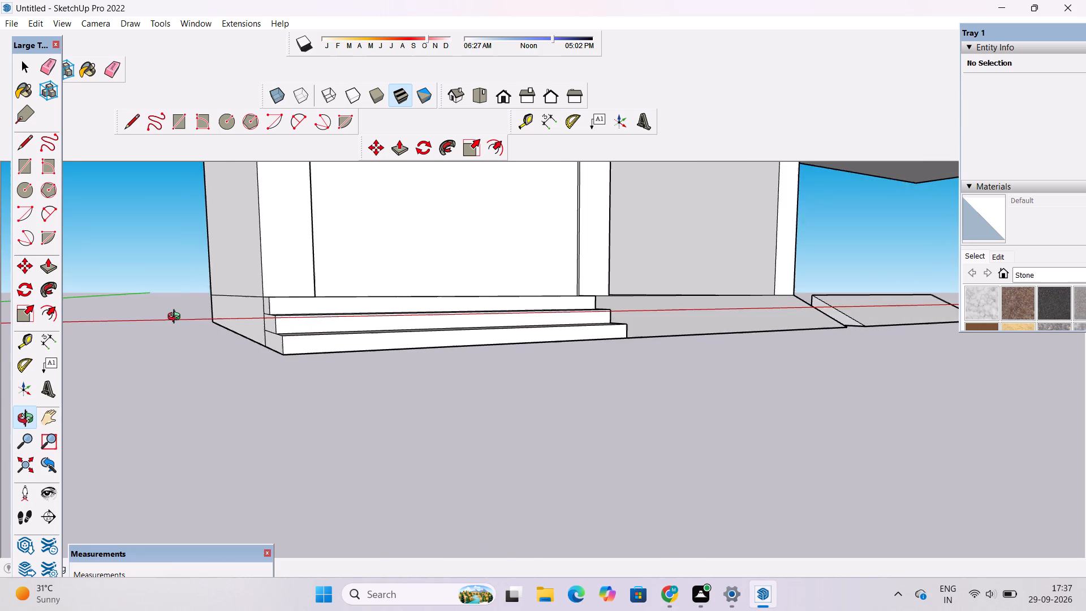
left_click_drag(182, 321, 299, 361)
scroll(326, 366, "up", 4)
left_click_drag(364, 410, 372, 389)
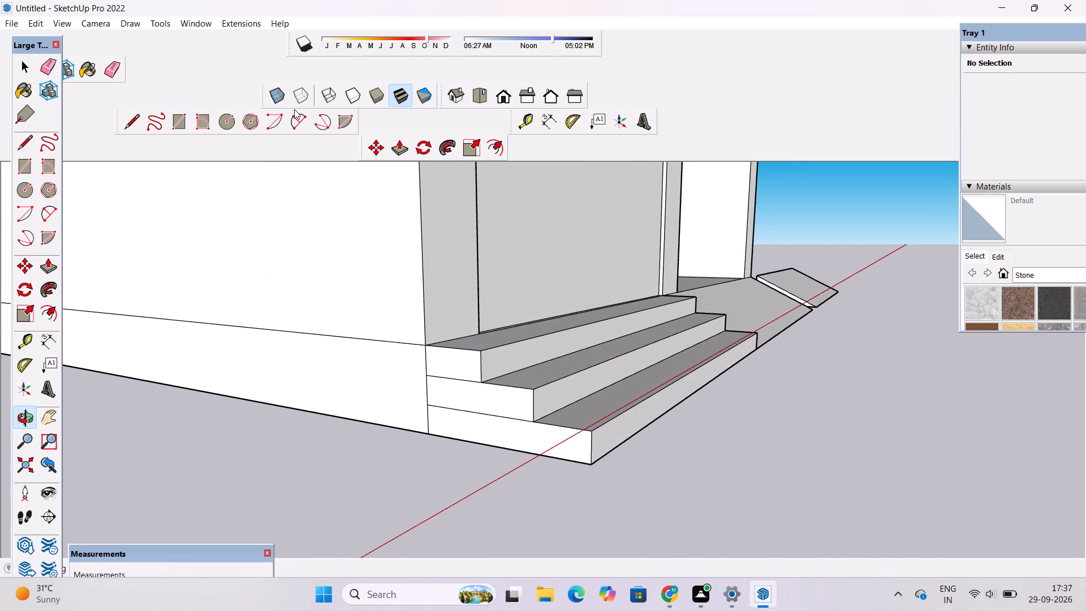
left_click(105, 67)
scroll(450, 377, "up", 3)
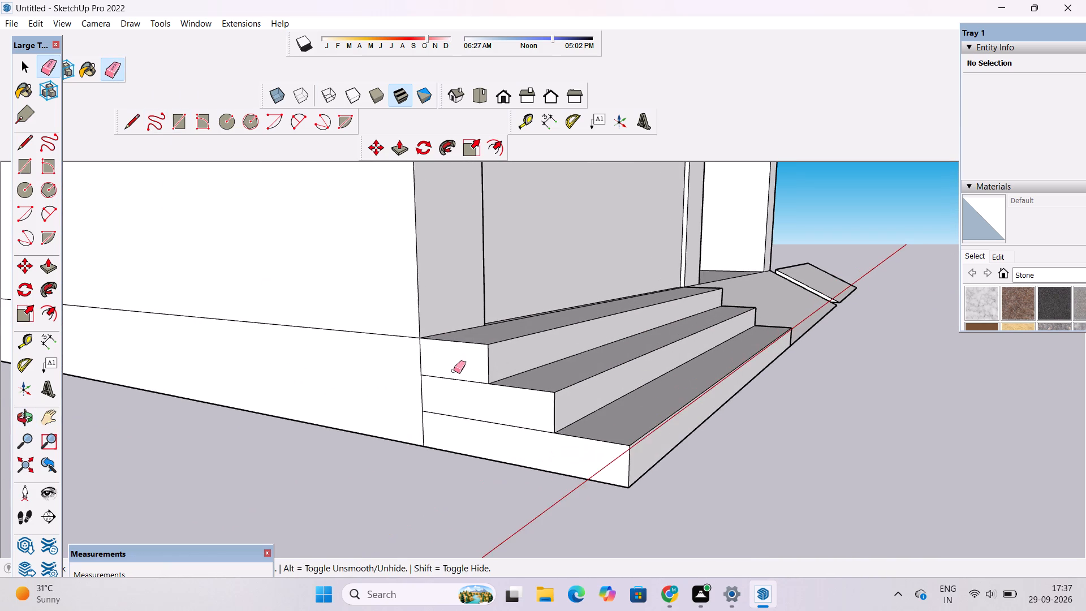
left_click_drag(454, 367, 464, 425)
Examine the outer end of the entrance steps and their junction with the ramp in front of the open bay.
key("o")
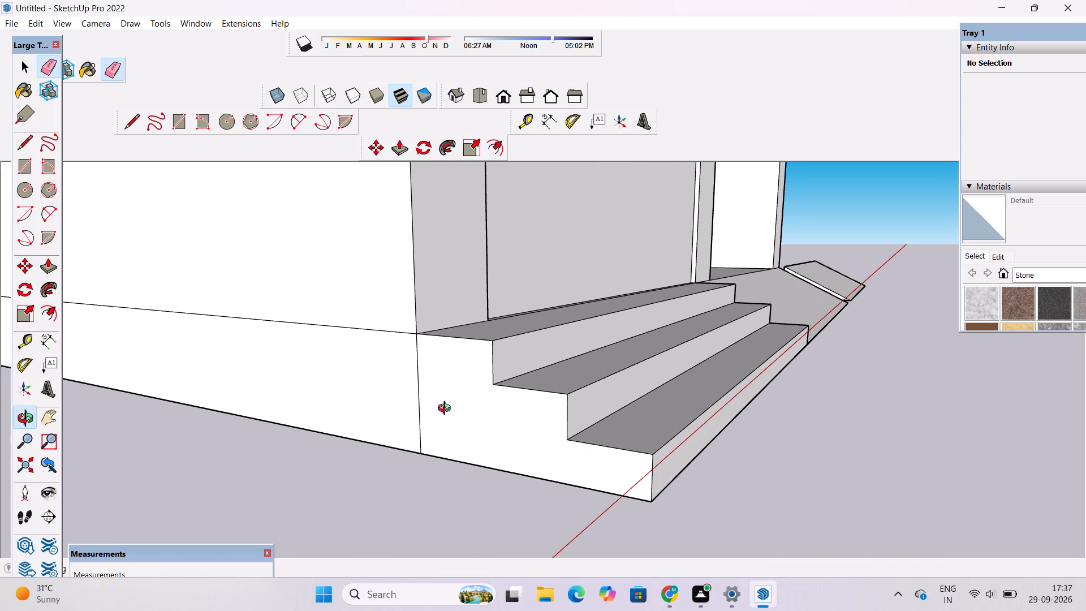
scroll(448, 405, "down", 3)
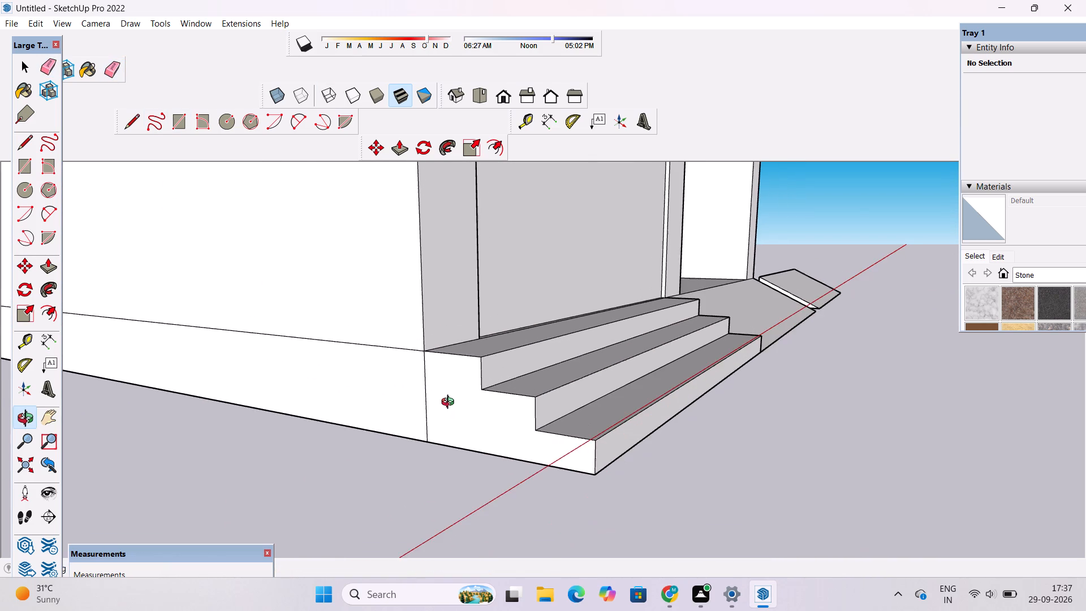
left_click_drag(583, 381, 346, 385)
scroll(257, 385, "up", 4)
scroll(257, 385, "down", 5)
left_click_drag(265, 433, 583, 391)
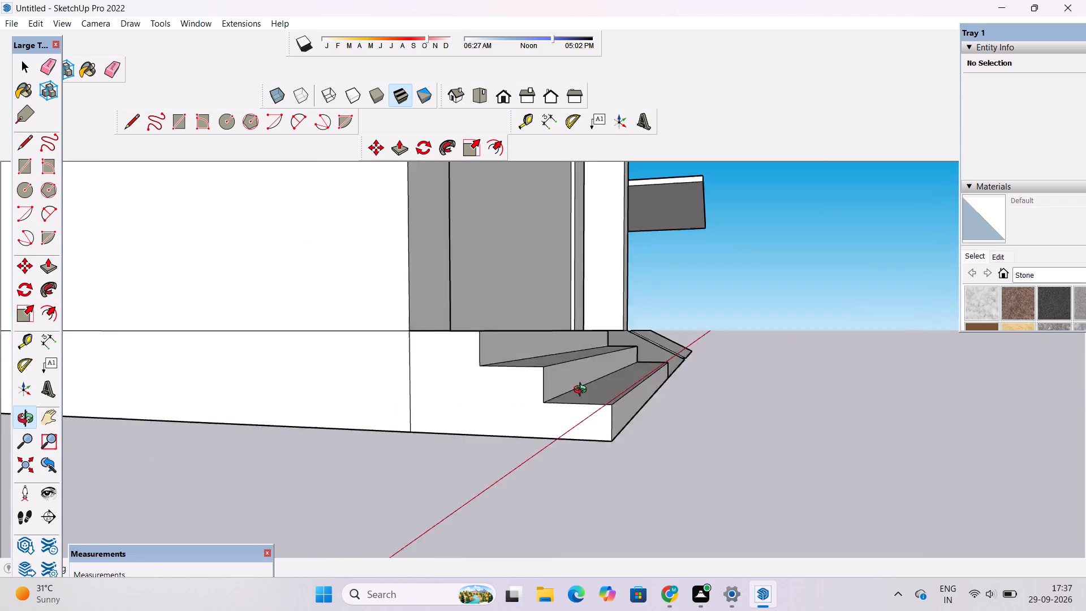
left_click_drag(583, 391, 586, 390)
scroll(454, 337, "up", 10)
scroll(293, 351, "down", 11)
left_click_drag(644, 345, 376, 415)
scroll(342, 360, "down", 6)
scroll(628, 367, "up", 4)
left_click_drag(678, 364, 473, 364)
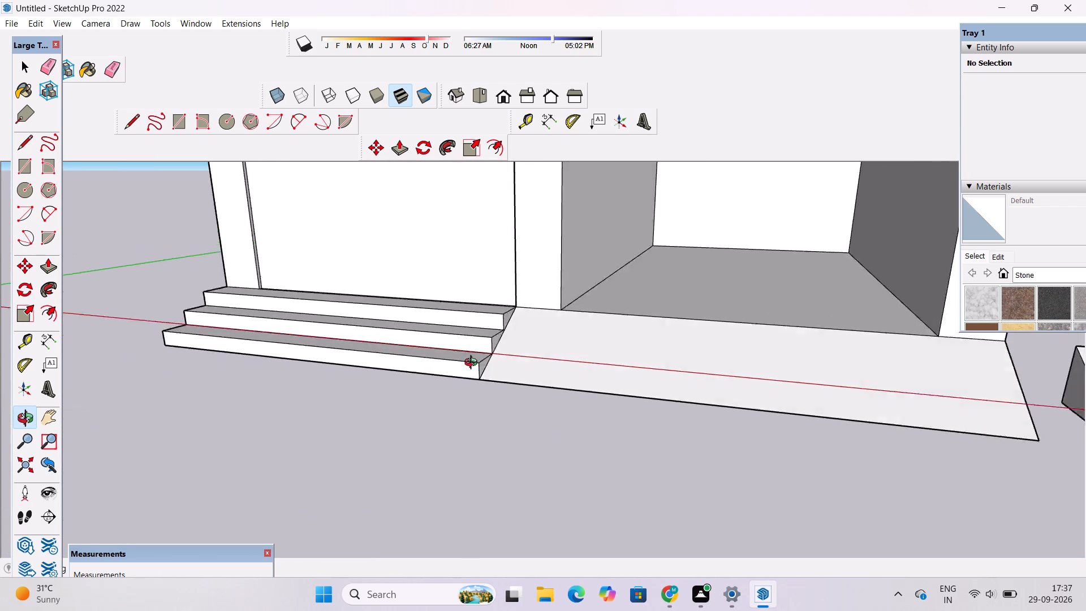
Examine the junction of the entrance steps, ramp and base from the front and from underneath.
left_click_drag(473, 364, 307, 362)
scroll(308, 362, "down", 5)
left_click_drag(393, 394, 529, 270)
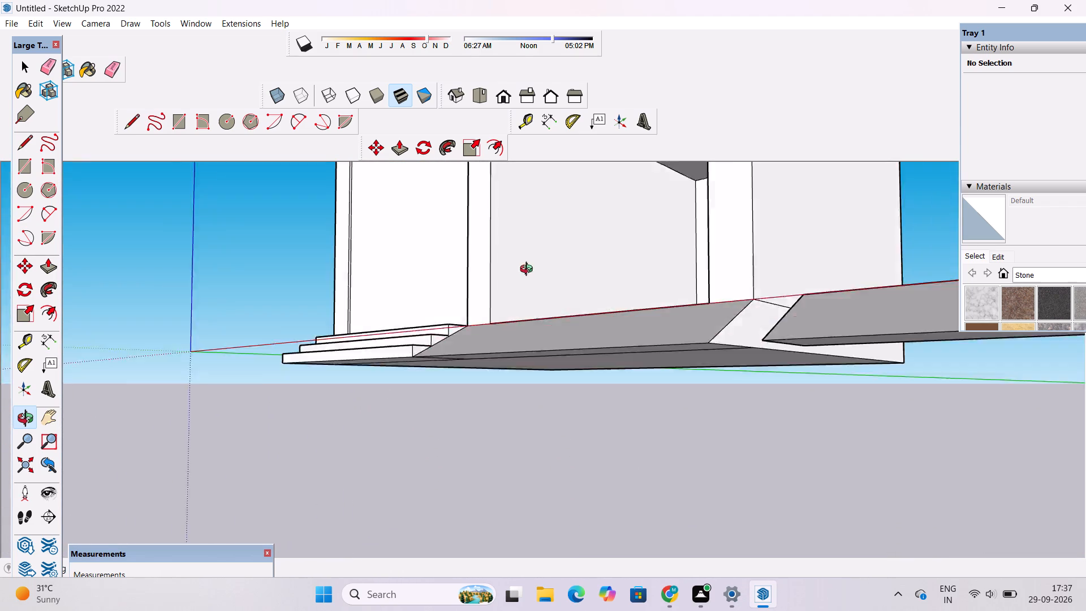
left_click_drag(529, 270, 537, 258)
scroll(484, 313, "up", 4)
left_click_drag(423, 346, 492, 322)
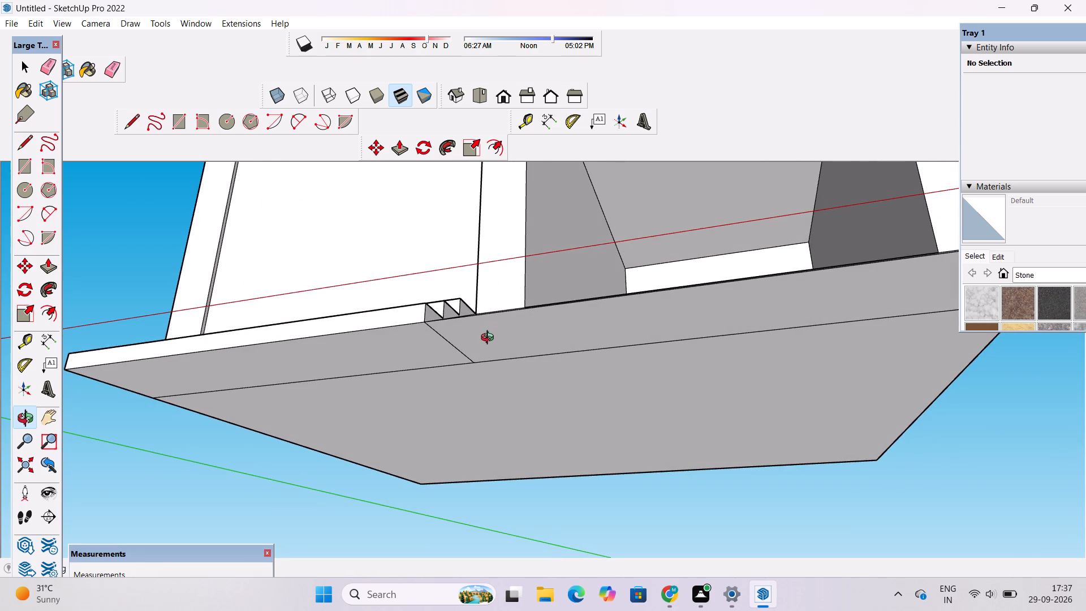
left_click_drag(447, 348, 480, 342, "shift")
scroll(423, 341, "up", 1)
left_click_drag(355, 324, 386, 319)
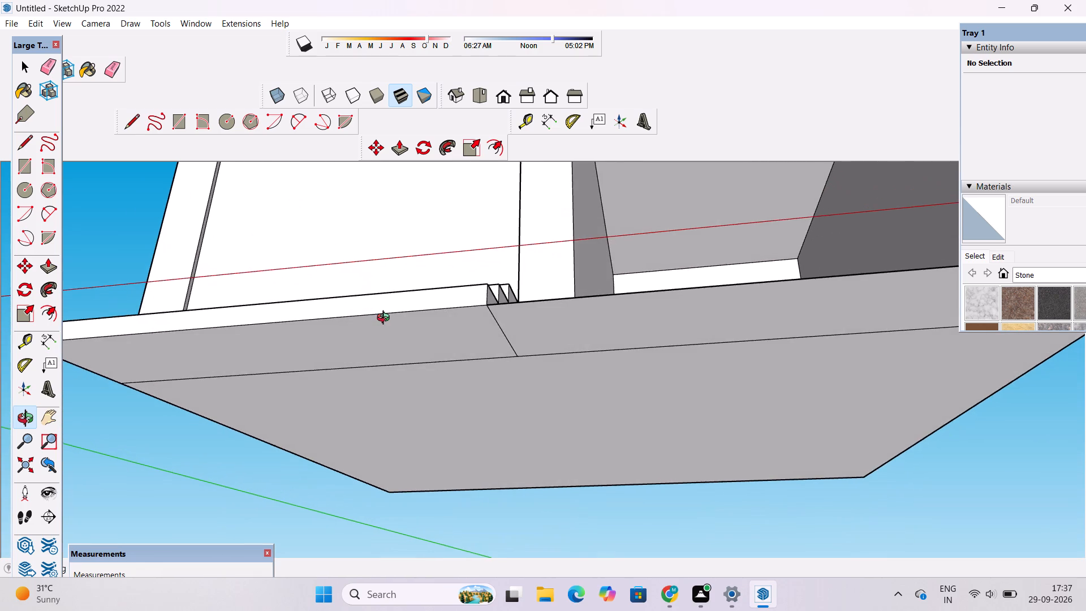
scroll(386, 319, "down", 1)
left_click_drag(392, 317, 386, 331, "shift")
left_click_drag(383, 331, 417, 326)
scroll(417, 326, "down", 1)
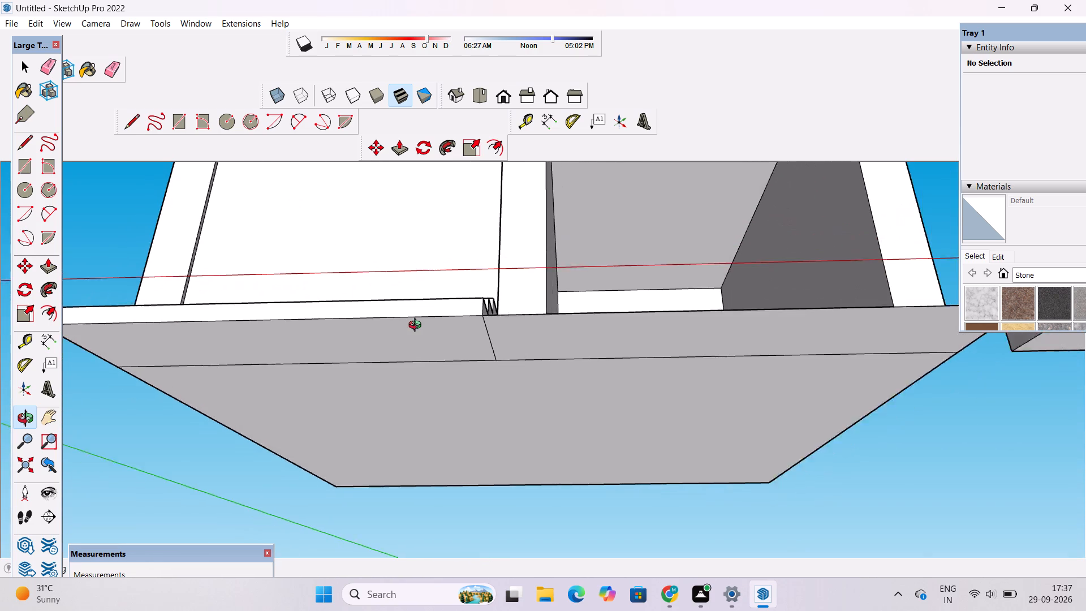
scroll(417, 326, "down", 1)
left_click_drag(426, 316, 424, 332, "shift")
left_click_drag(425, 317, 423, 354)
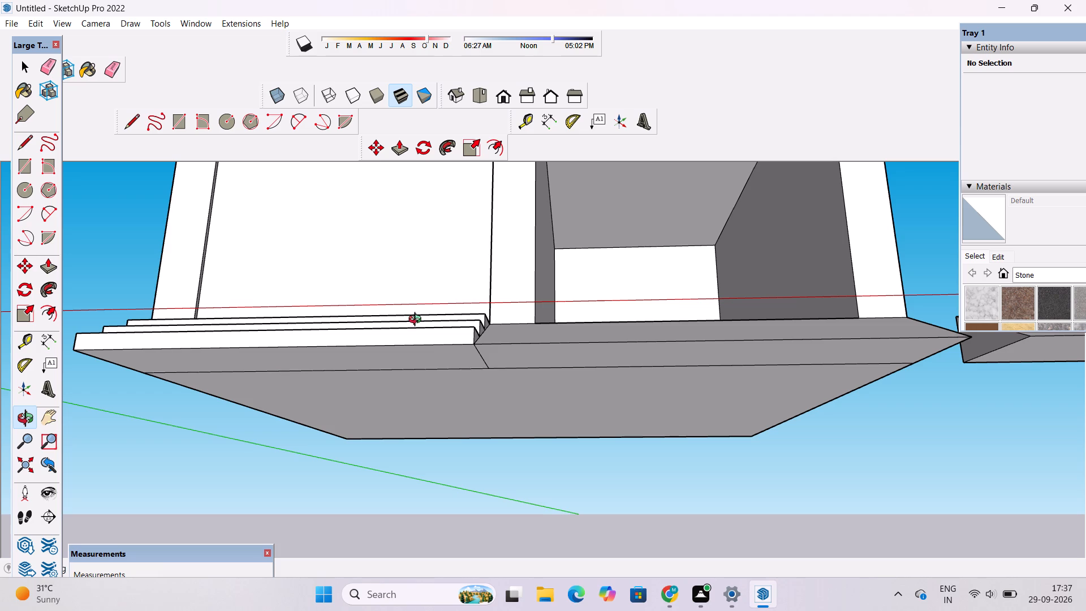
left_click_drag(424, 307, 417, 358)
scroll(349, 363, "down", 6)
left_click_drag(580, 397, 545, 404)
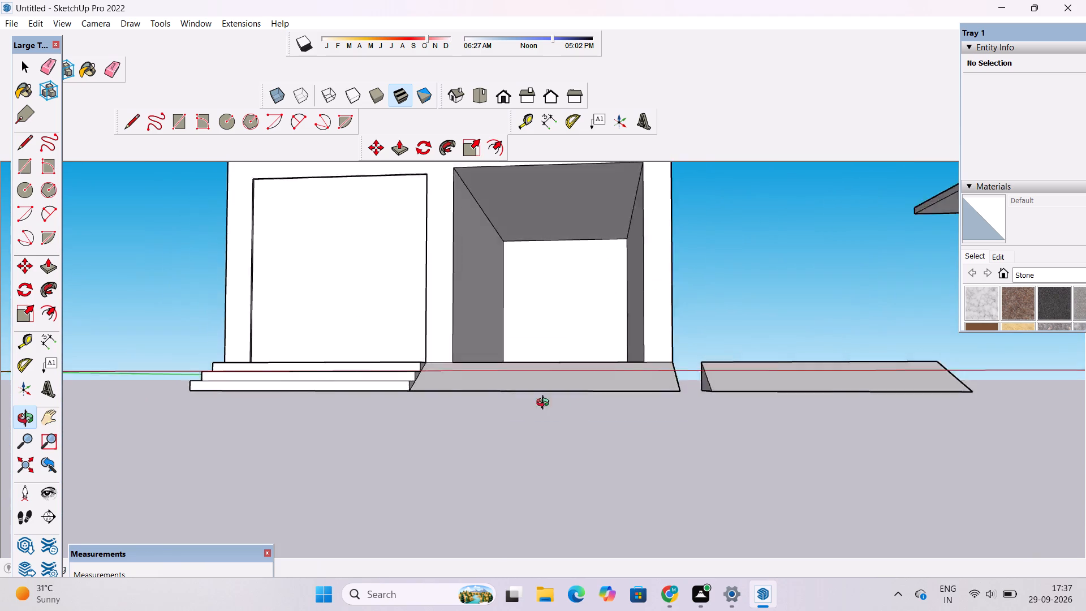
left_click_drag(545, 404, 403, 423)
Examine the ramp's far triangular end, its meeting with the side wall, and the underside of the base.
scroll(546, 369, "up", 9)
scroll(579, 403, "up", 3)
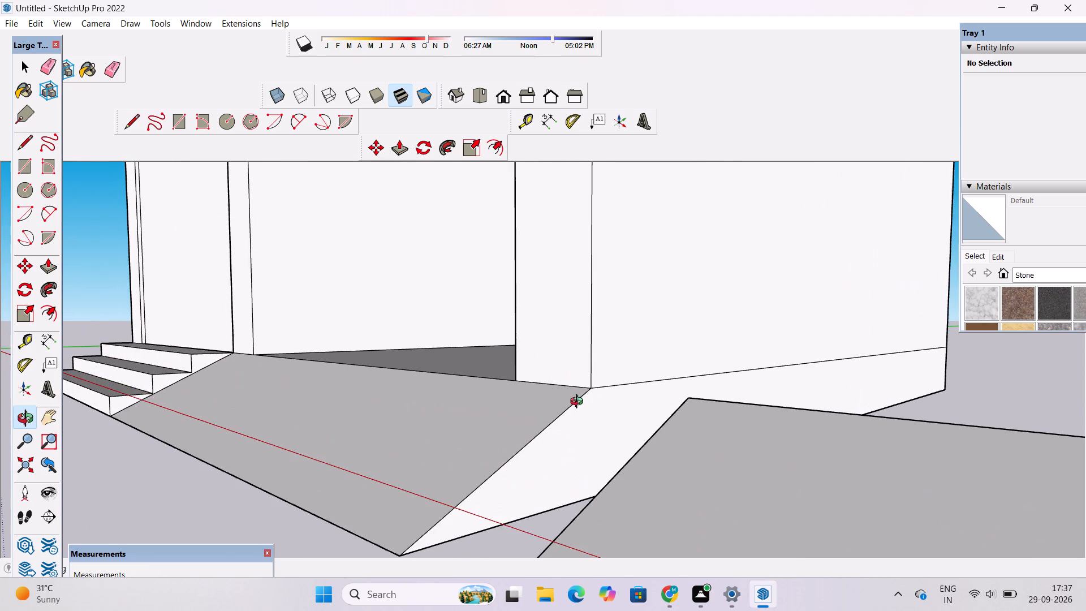
left_click_drag(557, 403, 641, 438)
left_click_drag(621, 437, 705, 280, "shift")
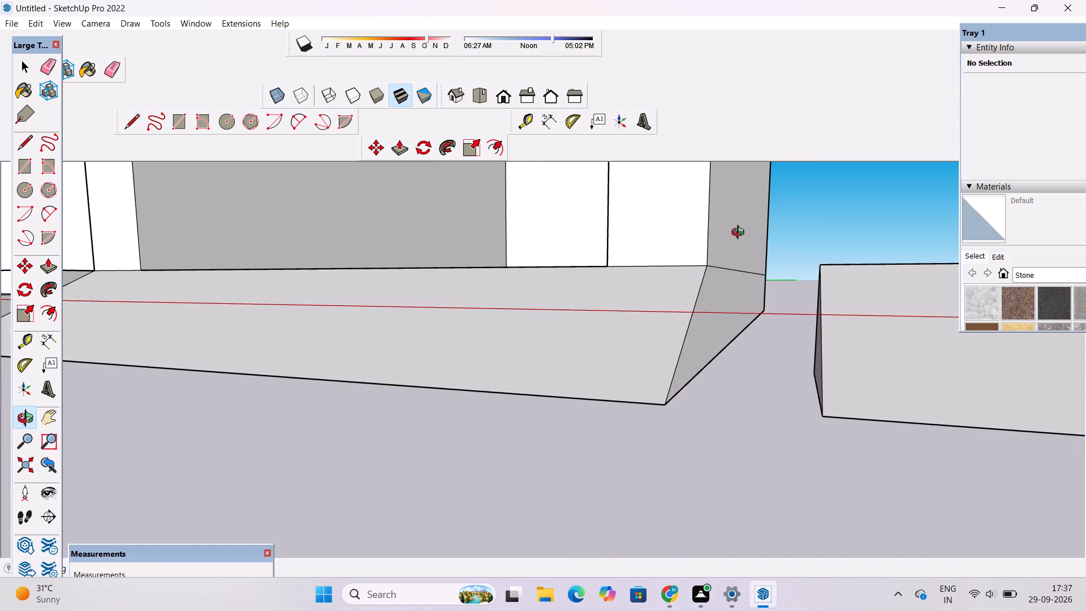
scroll(739, 240, "down", 4)
left_click_drag(584, 347, 592, 241)
left_click_drag(600, 239, 737, 319, "shift")
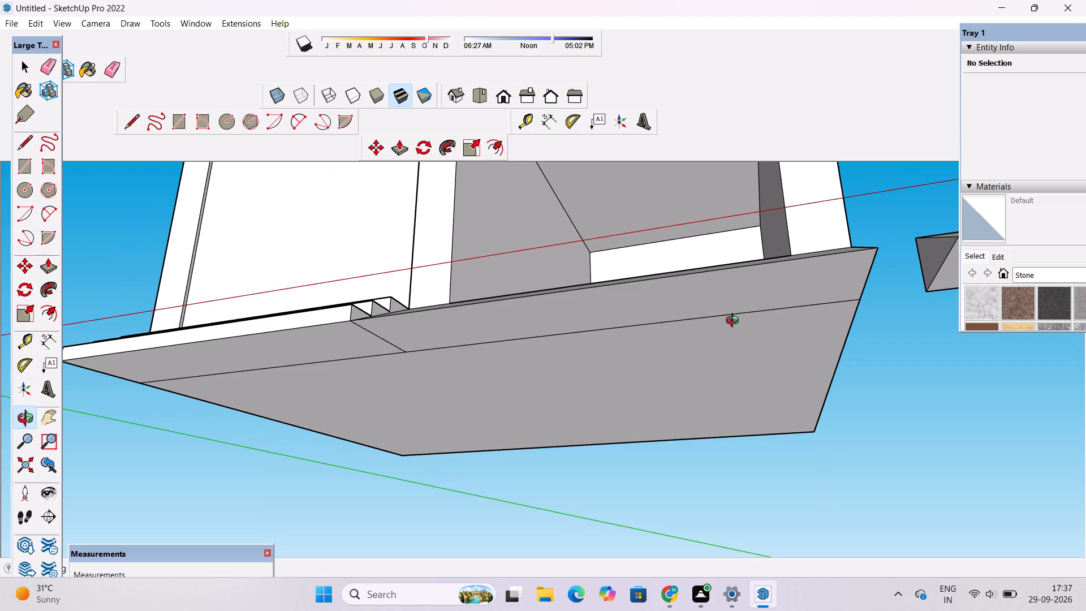
scroll(735, 322, "down", 2)
scroll(735, 322, "up", 2)
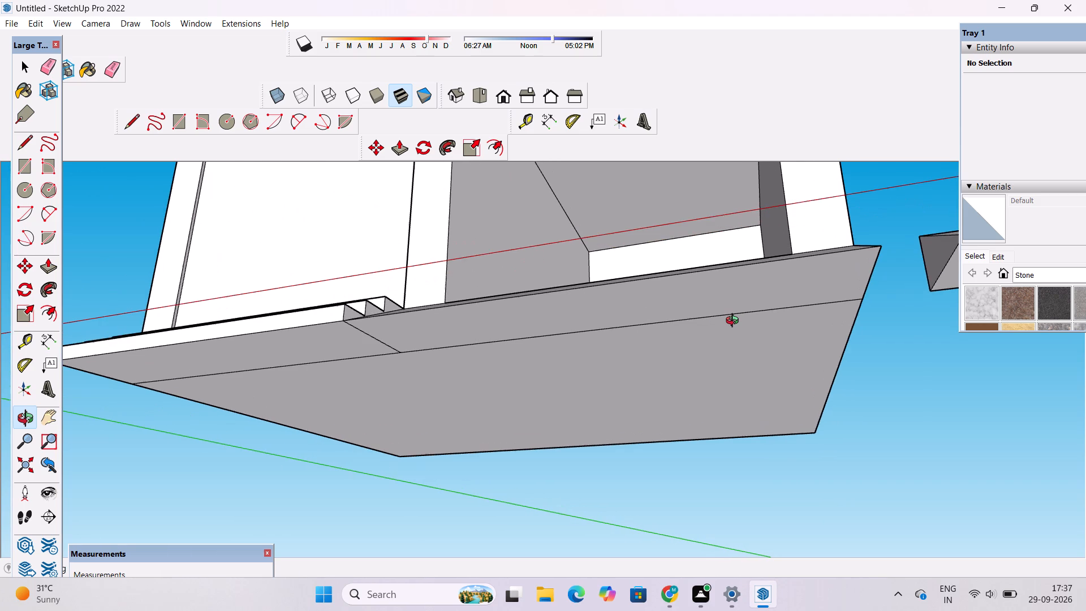
scroll(735, 322, "down", 3)
scroll(722, 336, "up", 1)
left_click_drag(553, 284, 555, 323)
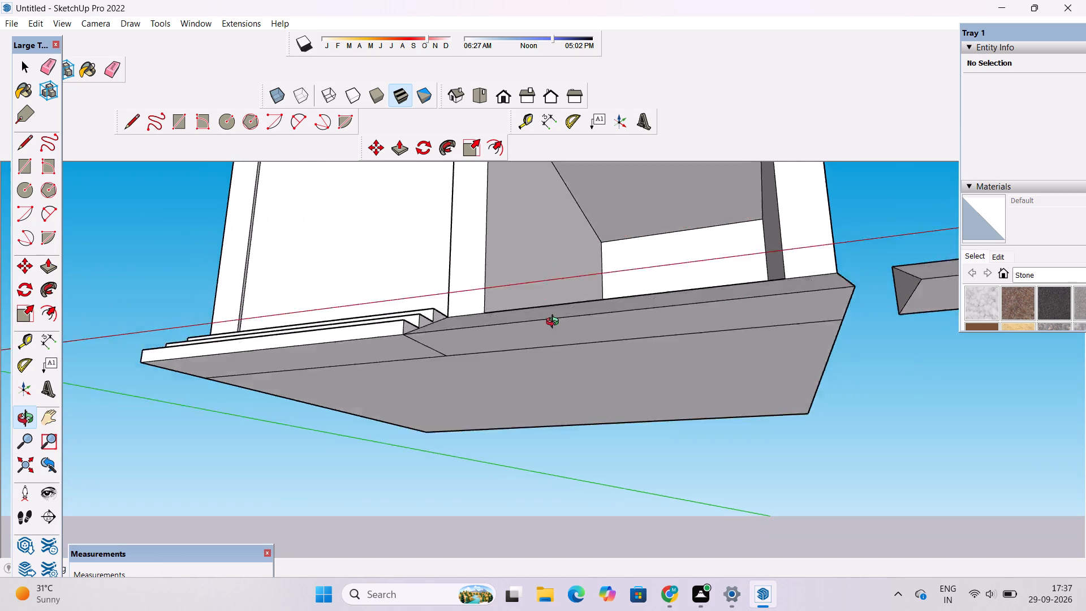
left_click_drag(555, 323, 558, 391)
Examine the whole front of the building with the entrance steps and ramp in place.
left_click_drag(330, 365, 451, 330)
scroll(463, 322, "down", 4)
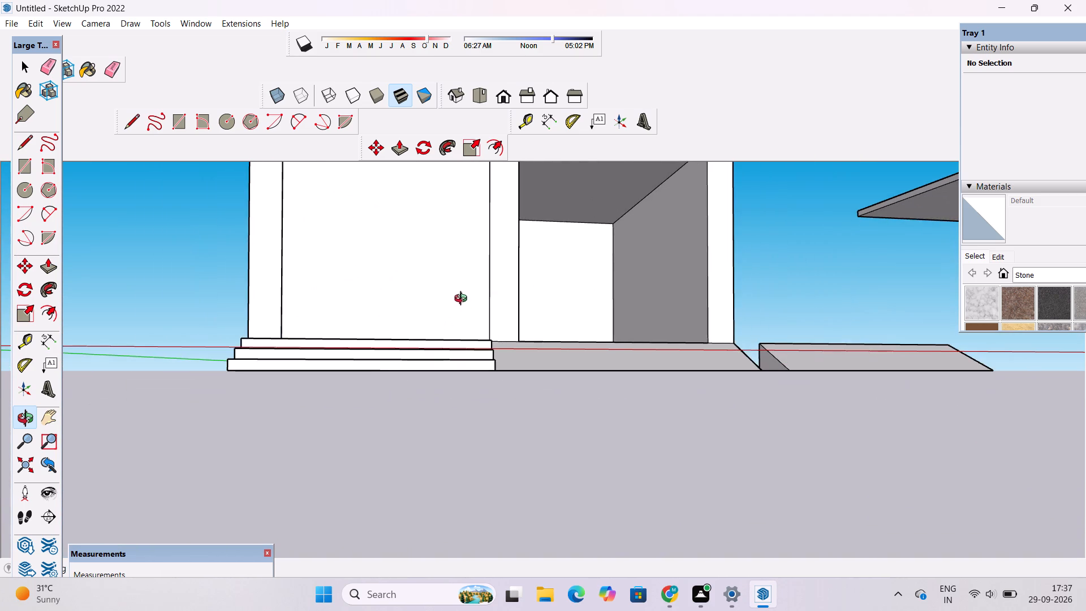
scroll(539, 227, "down", 5)
left_click_drag(526, 264, 527, 377)
scroll(479, 272, "up", 4)
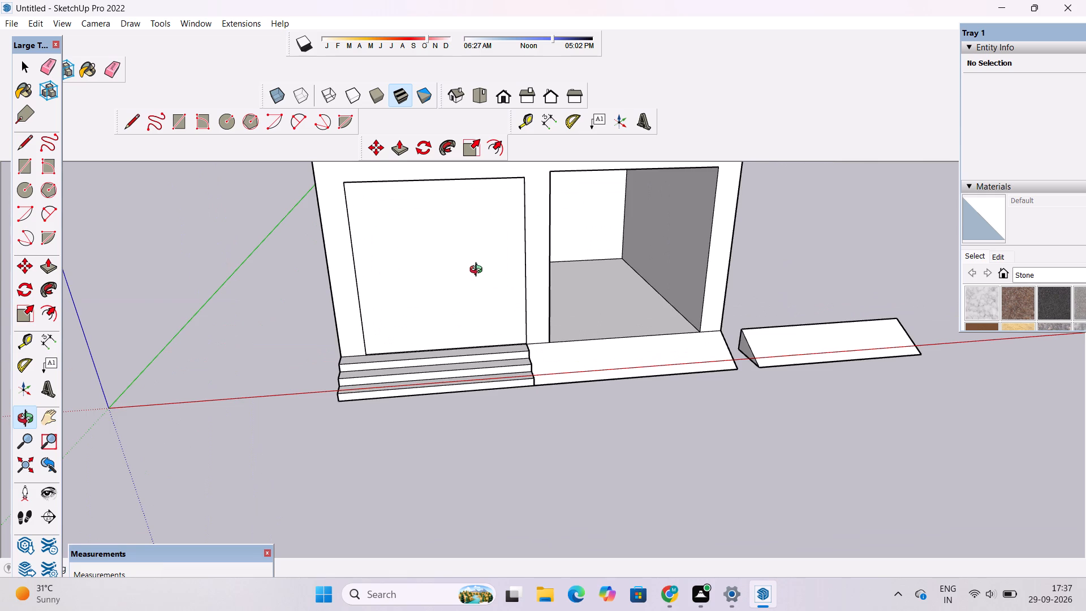
scroll(479, 271, "up", 2)
left_click_drag(442, 384, 463, 328)
scroll(444, 280, "down", 5)
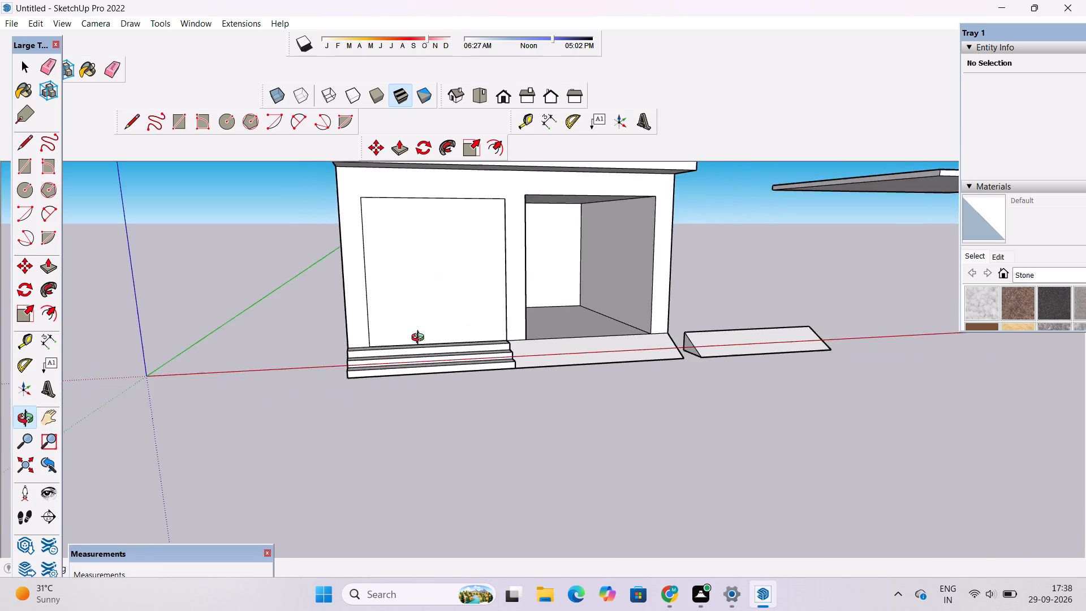
scroll(420, 339, "down", 10)
scroll(370, 322, "up", 6)
left_click_drag(396, 307, 410, 296)
scroll(453, 266, "up", 2)
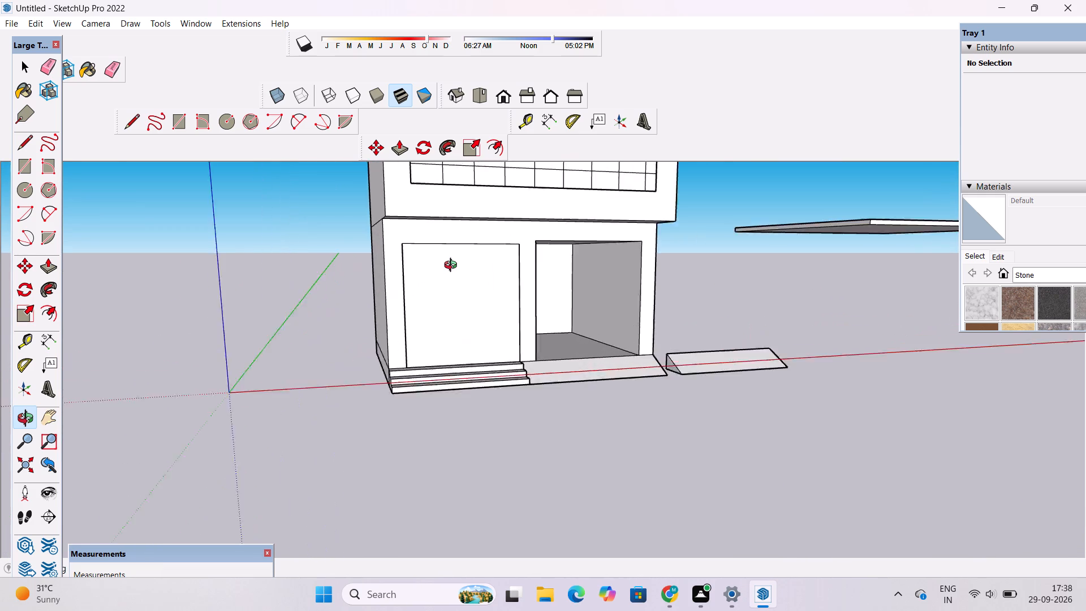
scroll(453, 266, "up", 7)
Examine the outer end of the entrance steps and the vertical seam where it meets the building's base band.
left_click_drag(306, 347, 544, 279)
scroll(463, 363, "up", 2)
left_click_drag(559, 325, 529, 380)
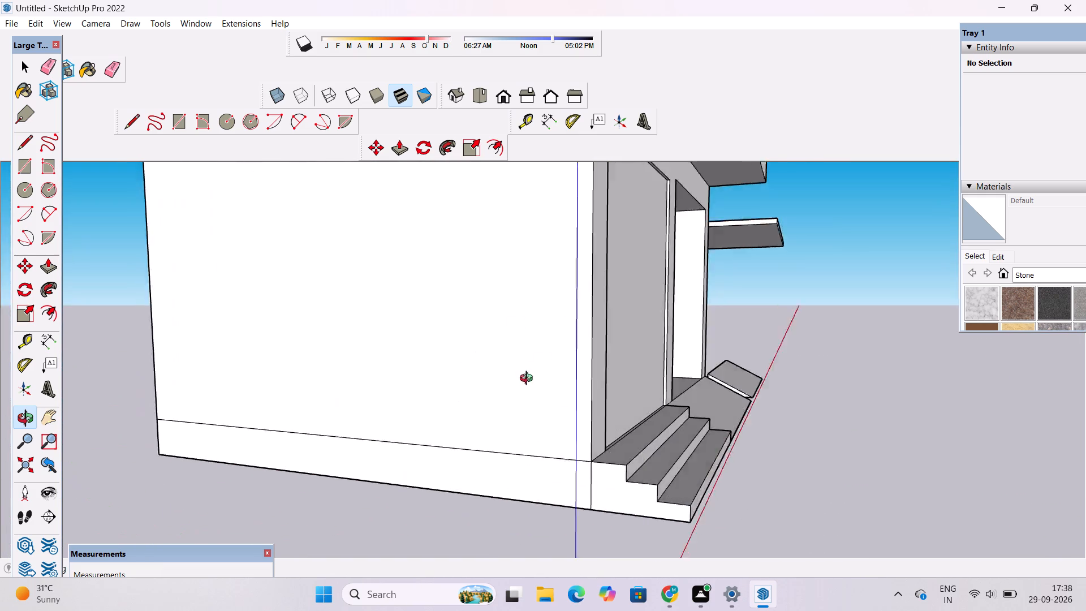
left_click_drag(529, 380, 387, 410)
scroll(387, 411, "down", 5)
left_click_drag(403, 413, 413, 379, "shift")
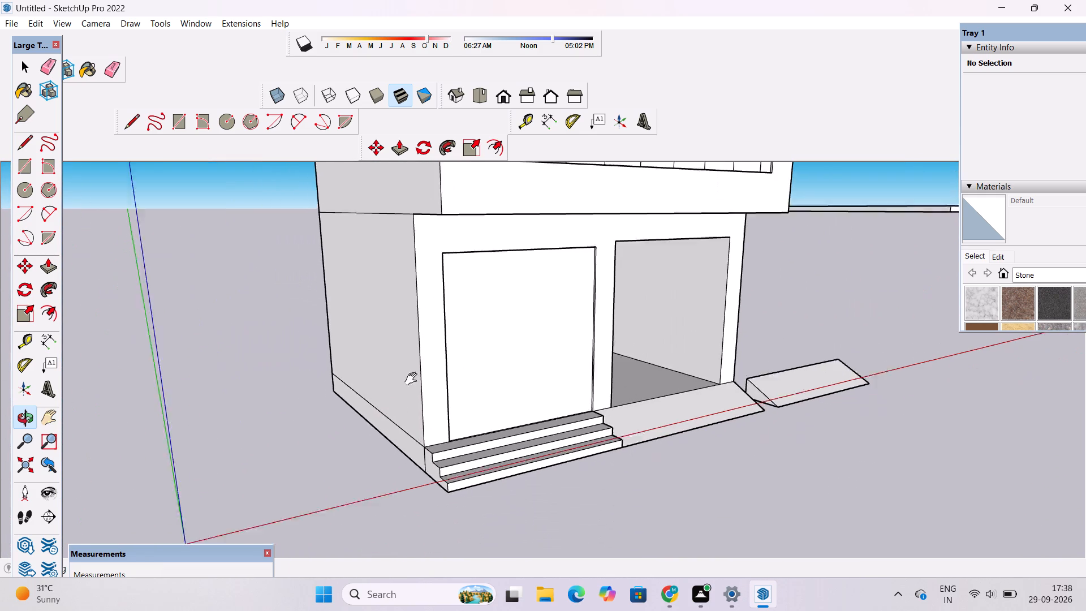
left_click_drag(413, 379, 415, 374, "shift")
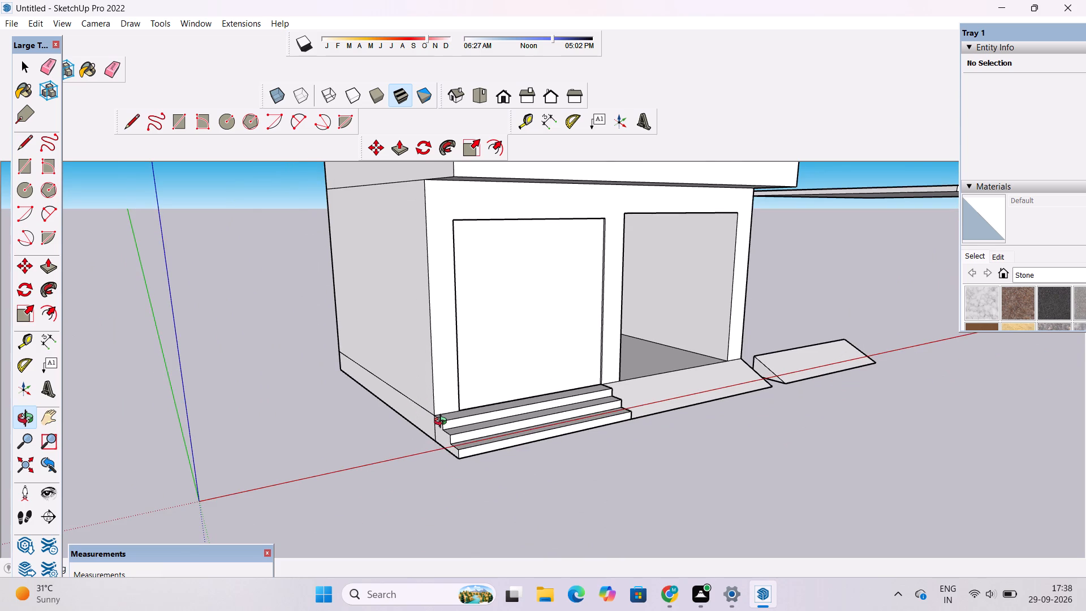
scroll(430, 425, "up", 3)
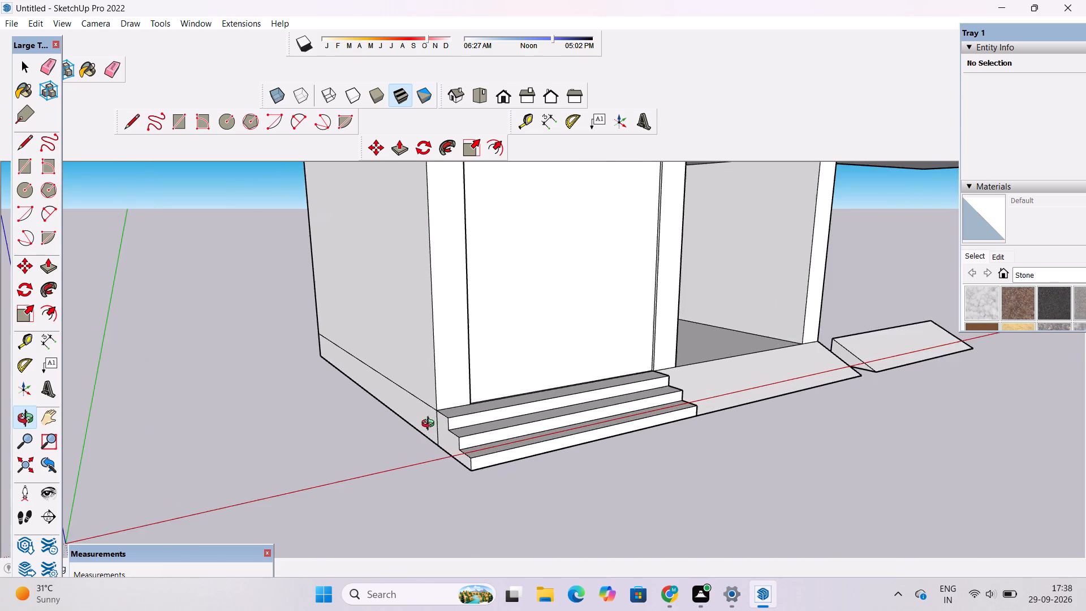
left_click_drag(430, 436, 493, 426)
scroll(494, 425, "up", 5)
left_click_drag(492, 419, 468, 408, "shift")
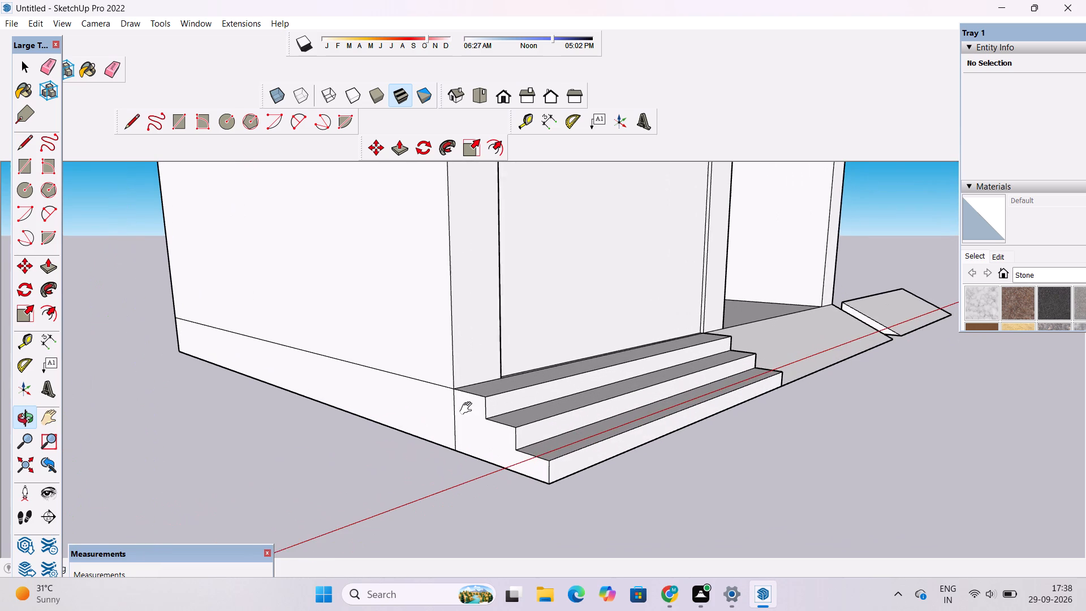
left_click_drag(468, 408, 466, 410, "shift")
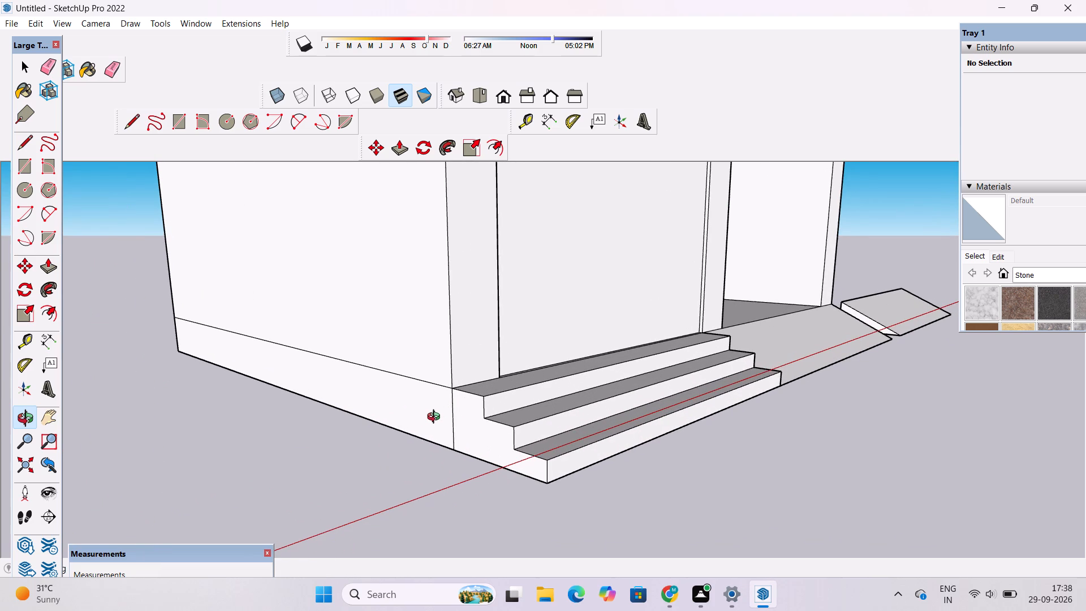
scroll(432, 421, "up", 3)
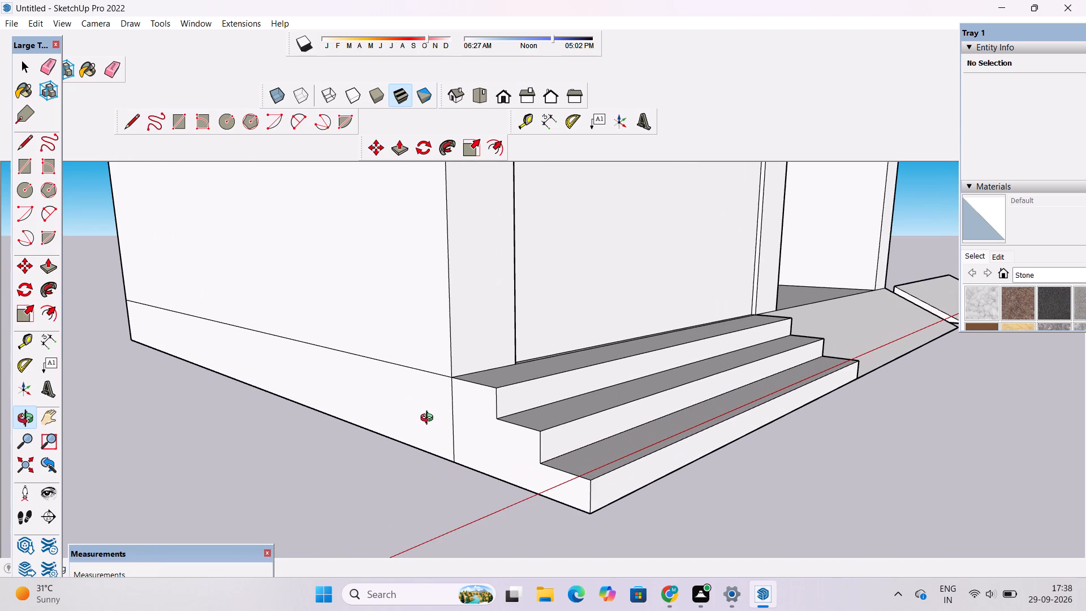
left_click_drag(421, 424, 445, 427)
left_click_drag(445, 427, 441, 444, "shift")
scroll(441, 444, "down", 2)
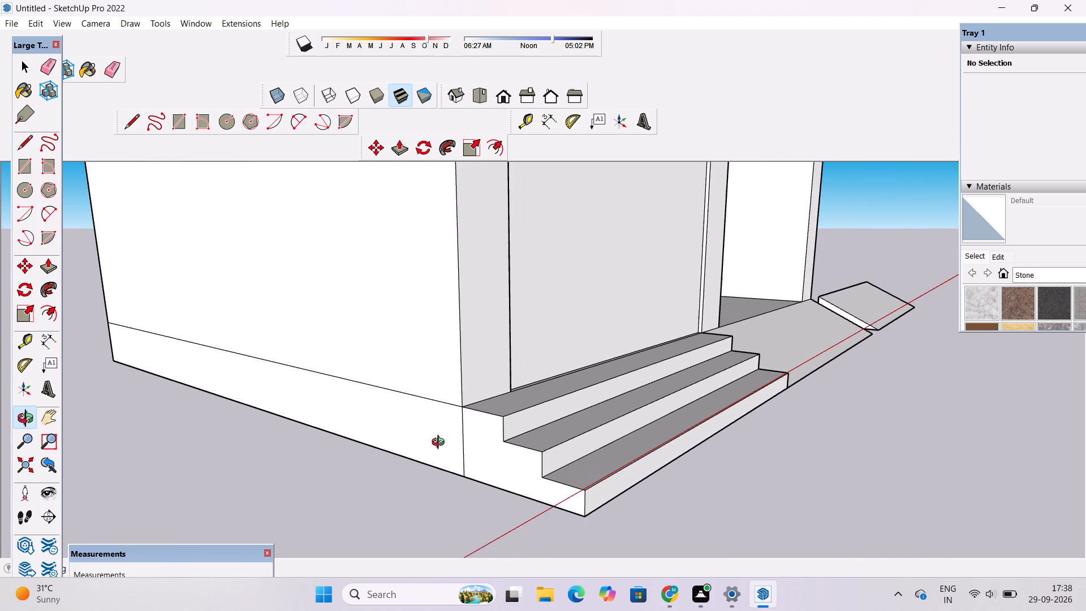
left_click_drag(441, 444, 449, 439)
left_click(449, 439, "shift")
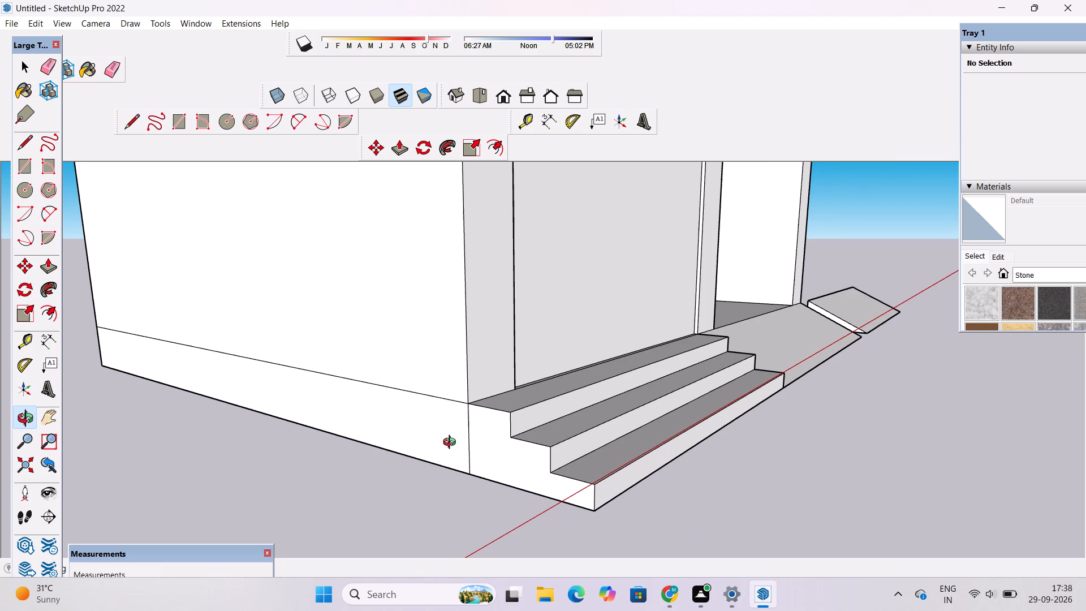
scroll(452, 444, "down", 2)
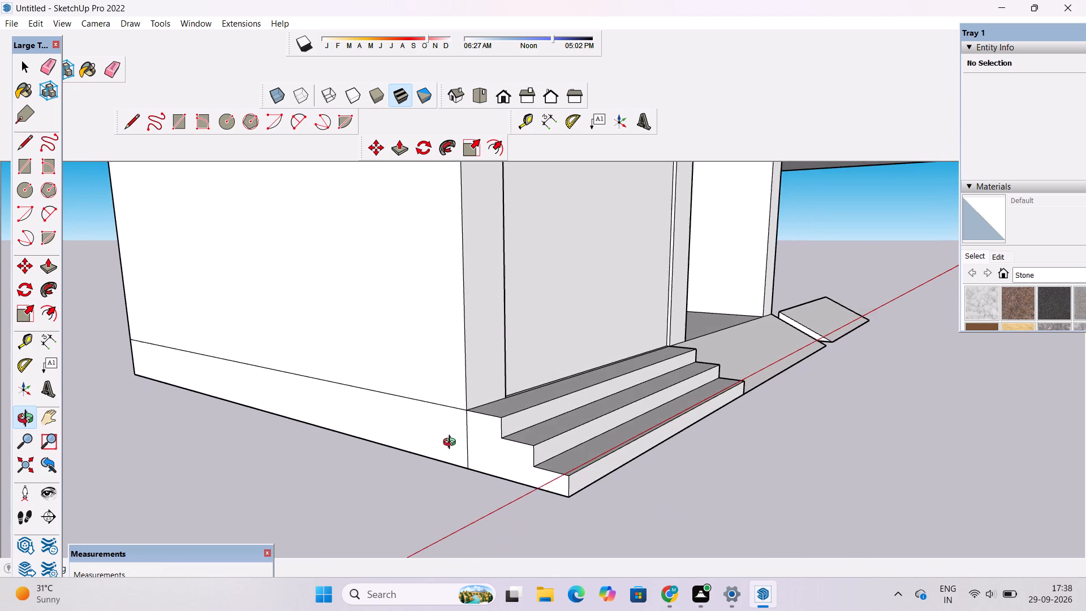
scroll(452, 444, "down", 10)
scroll(568, 475, "up", 10)
Examine the front facade, closed panel and open bay from below and from above.
left_click_drag(594, 437, 332, 421)
scroll(338, 418, "down", 15)
left_click_drag(552, 406, 575, 316)
scroll(575, 311, "up", 5)
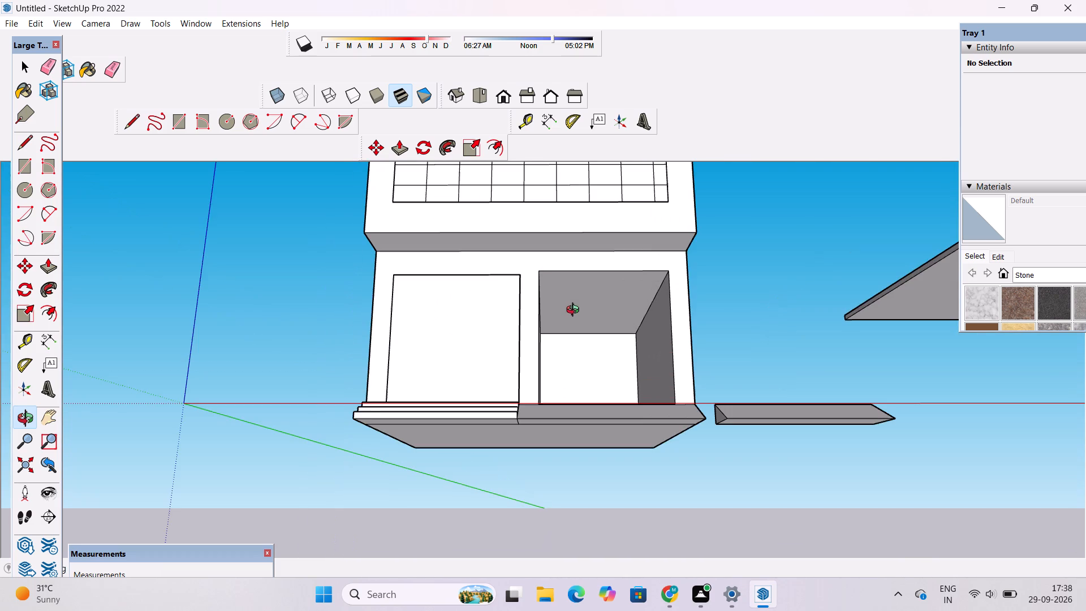
left_click_drag(574, 311, 576, 381)
scroll(594, 377, "down", 2)
left_click_drag(592, 413, 592, 485)
scroll(636, 422, "up", 2)
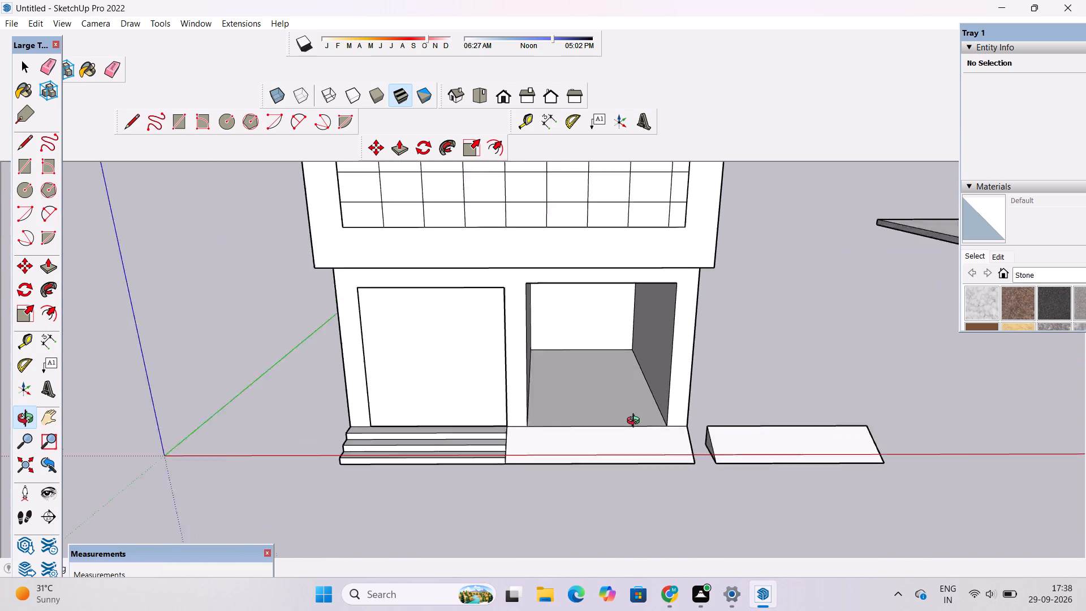
Draw a thin upright rectangle about 10 1/2" by 14' 1 1/4" on the open bay's inner side wall, near the front edge.
scroll(636, 422, "up", 7)
left_click_drag(633, 416, 724, 418)
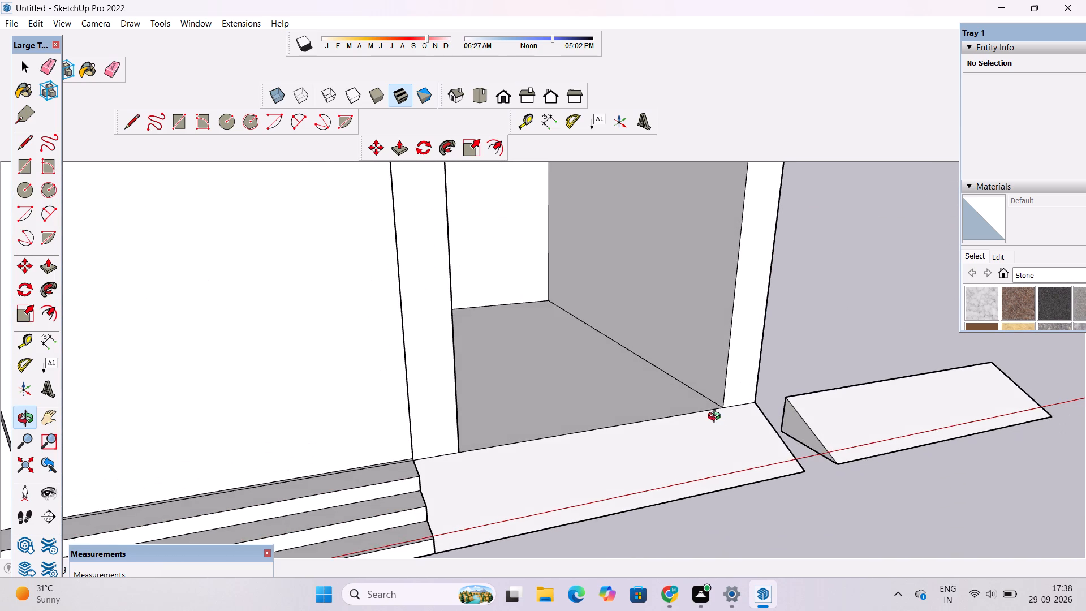
left_click_drag(708, 409, 730, 402)
left_click_drag(730, 402, 674, 401, "shift")
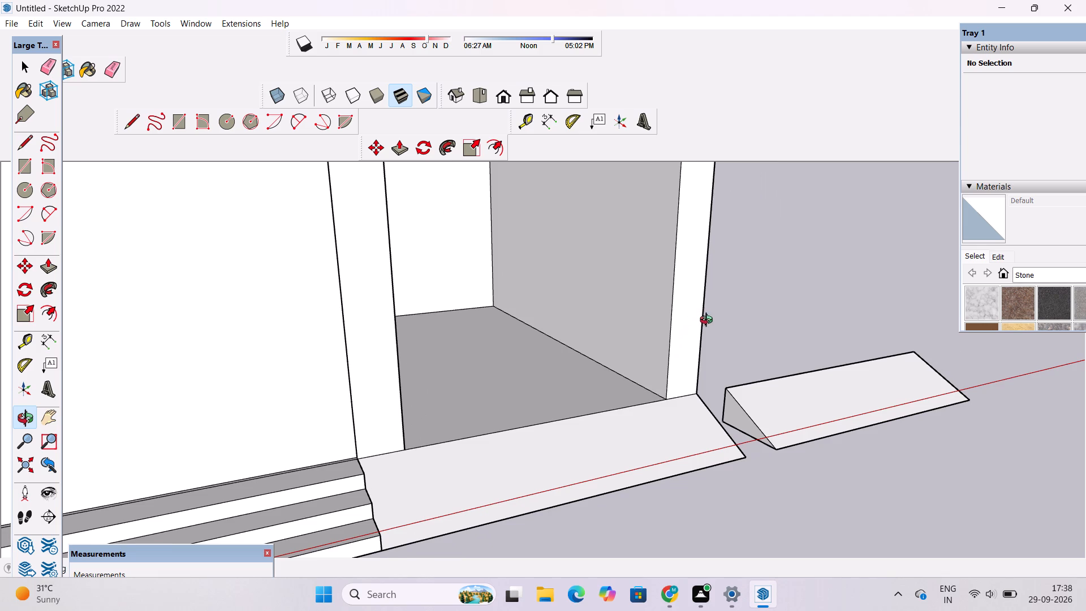
scroll(699, 344, "down", 2)
left_click_drag(583, 403, 718, 409)
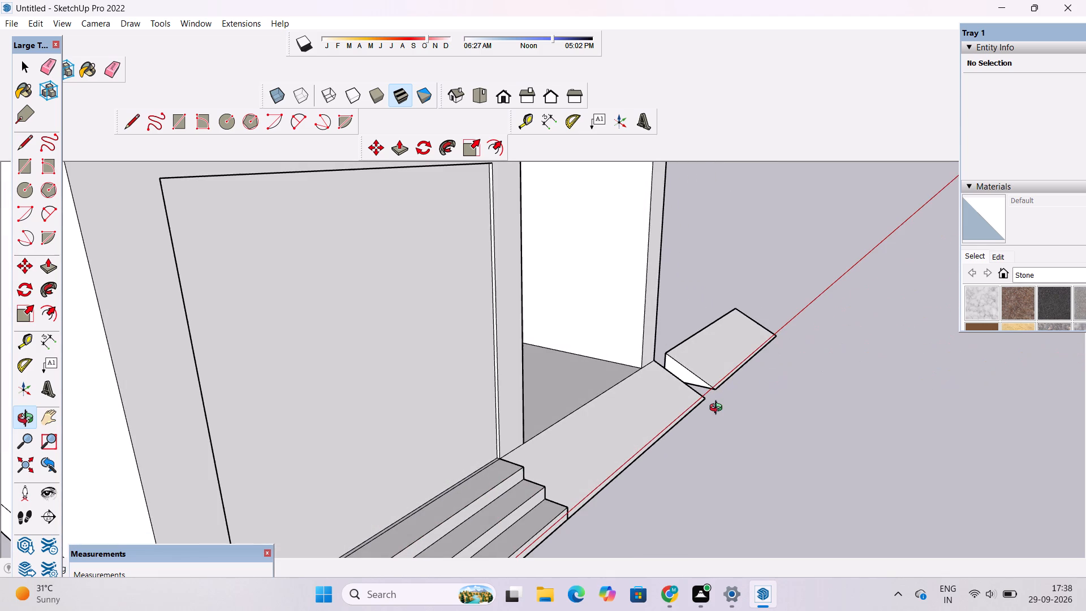
scroll(618, 378, "up", 2)
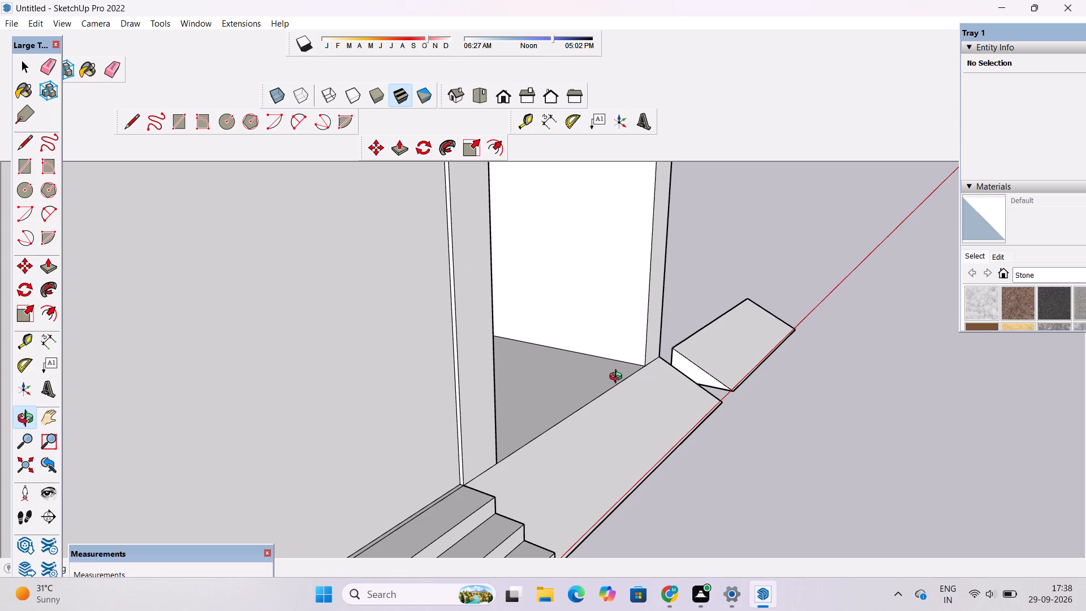
scroll(589, 383, "up", 2)
left_click_drag(588, 386, 594, 396)
left_click_drag(614, 384, 529, 453, "shift")
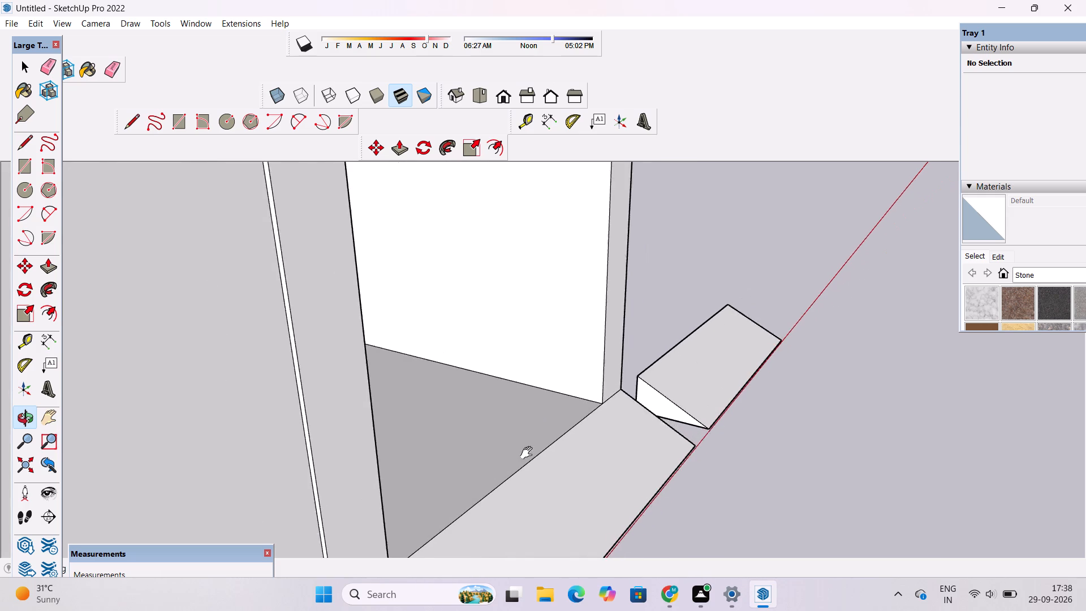
left_click_drag(529, 453, 519, 462, "shift")
scroll(517, 462, "up", 2)
left_click_drag(516, 461, 549, 421)
left_click_drag(550, 419, 475, 474, "shift")
scroll(475, 474, "up", 2)
left_click_drag(475, 474, 488, 458, "shift")
left_click_drag(488, 458, 494, 464)
left_click_drag(504, 456, 511, 439, "shift")
left_click(511, 439)
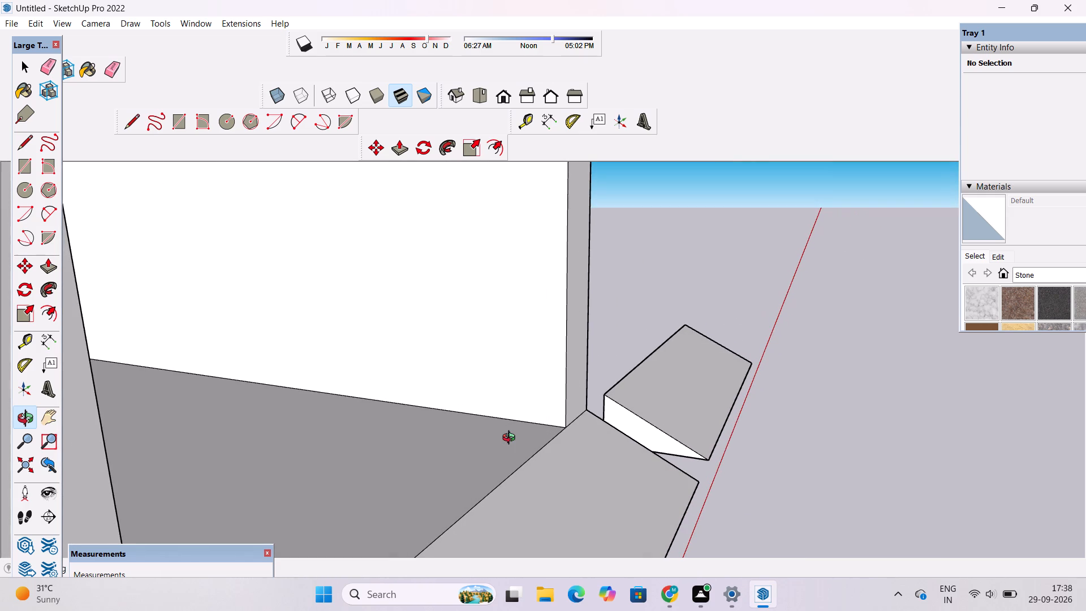
key("r")
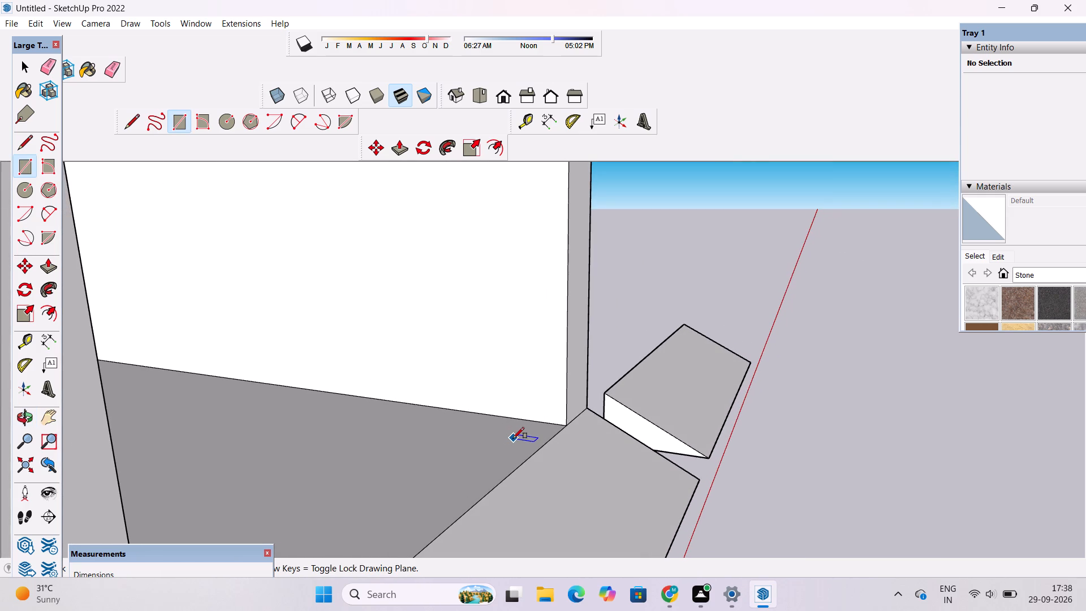
scroll(513, 438, "down", 4)
scroll(526, 421, "up", 3)
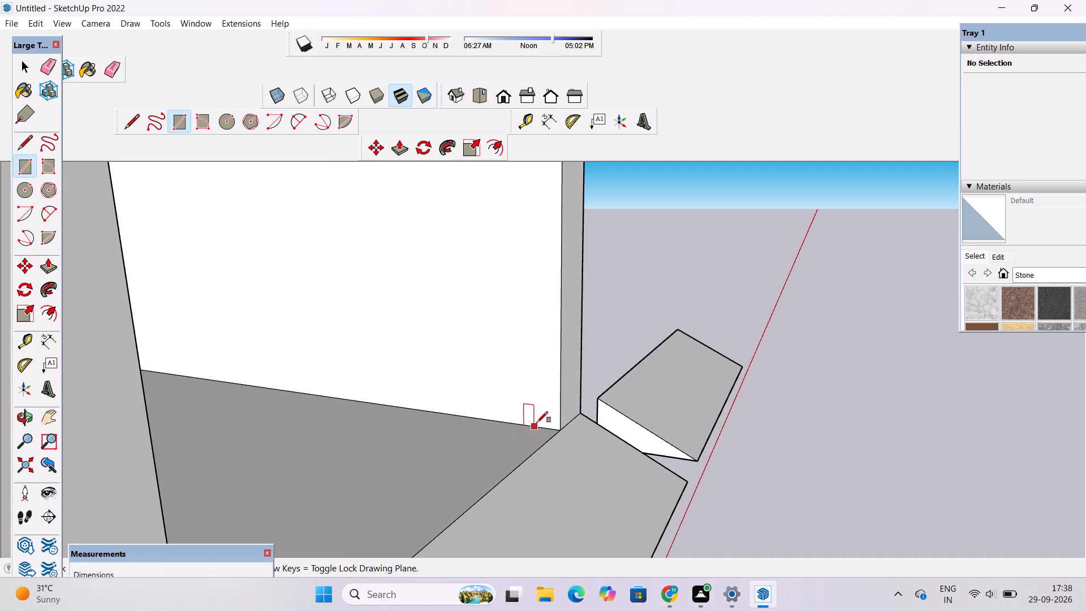
left_click(545, 425)
scroll(545, 423, "down", 6)
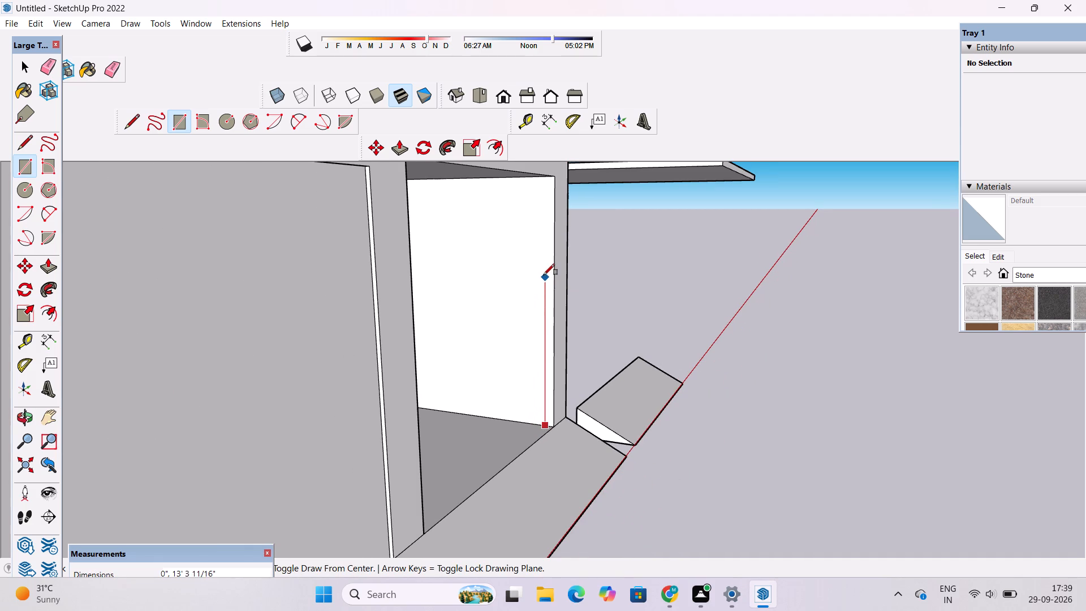
scroll(536, 266, "up", 1)
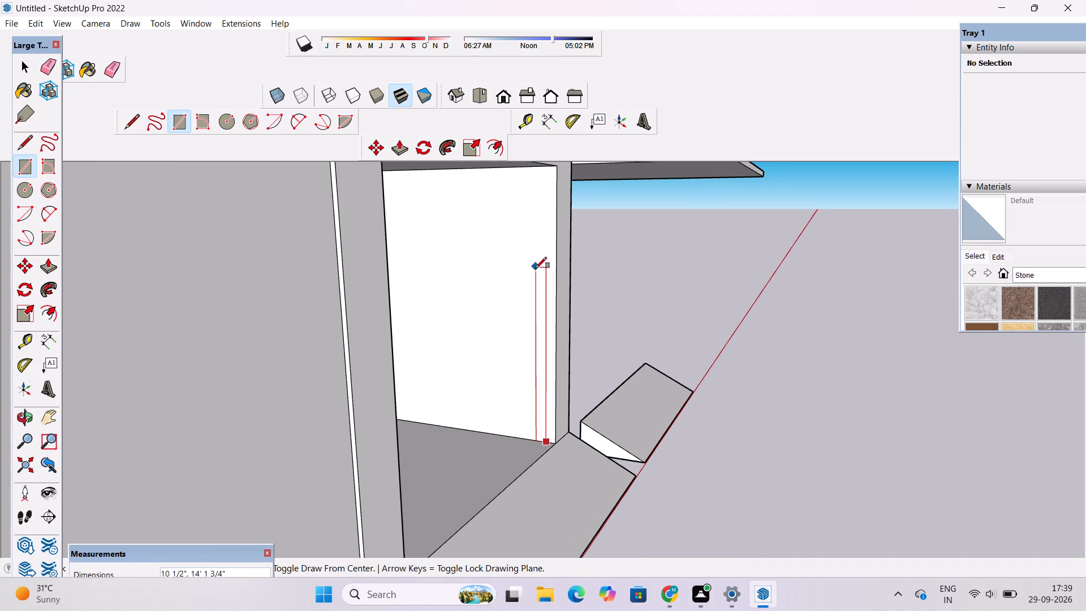
left_click(536, 268)
Push/Pull the thin rectangle about 20' 9 3/16" across the open bay to the opposite inner wall, forming a low front panel.
key("space")
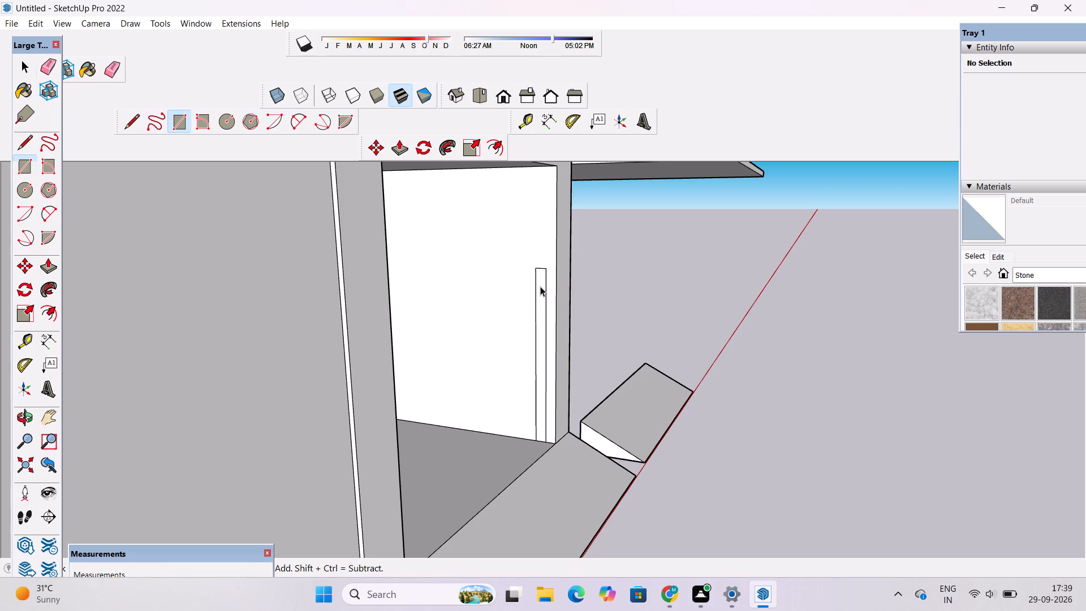
left_click(540, 286)
key("p")
left_click(540, 286)
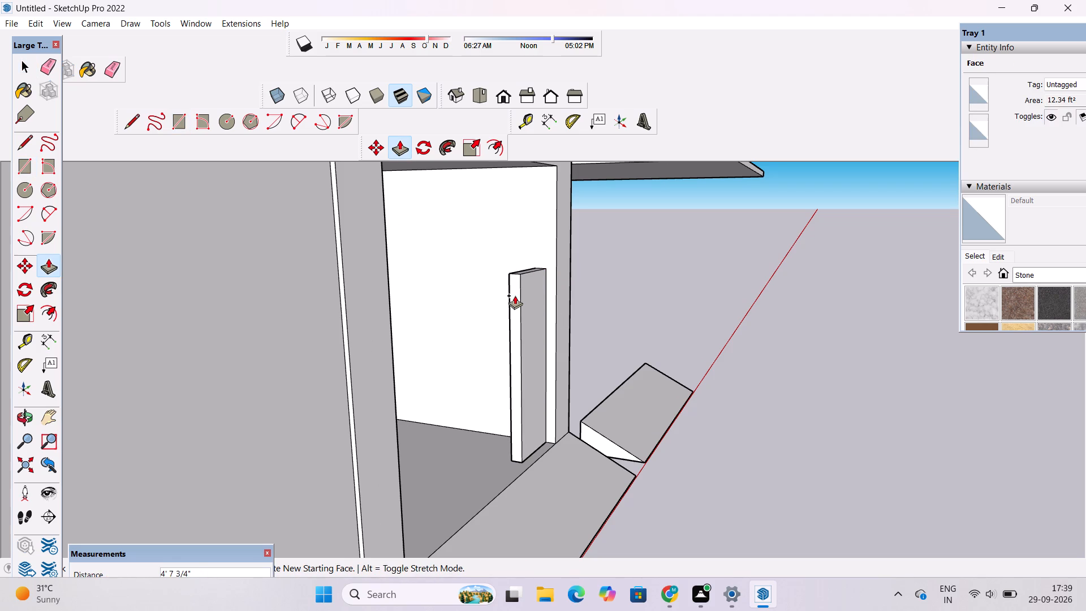
key("o")
left_click_drag(515, 295, 242, 315)
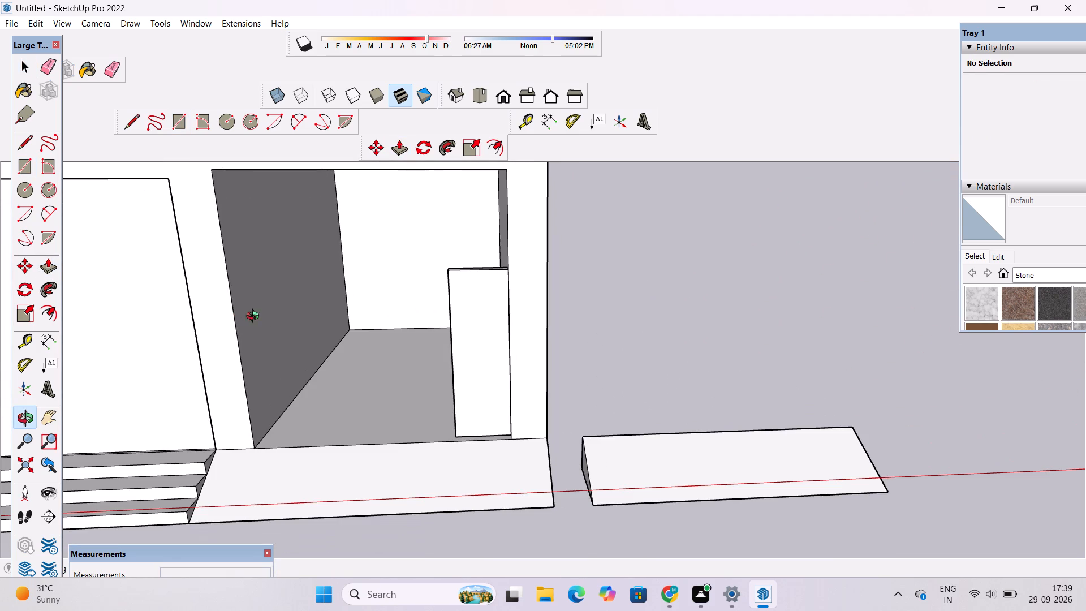
scroll(360, 332, "down", 3)
left_click_drag(359, 332, 459, 354, "shift")
scroll(557, 344, "up", 1)
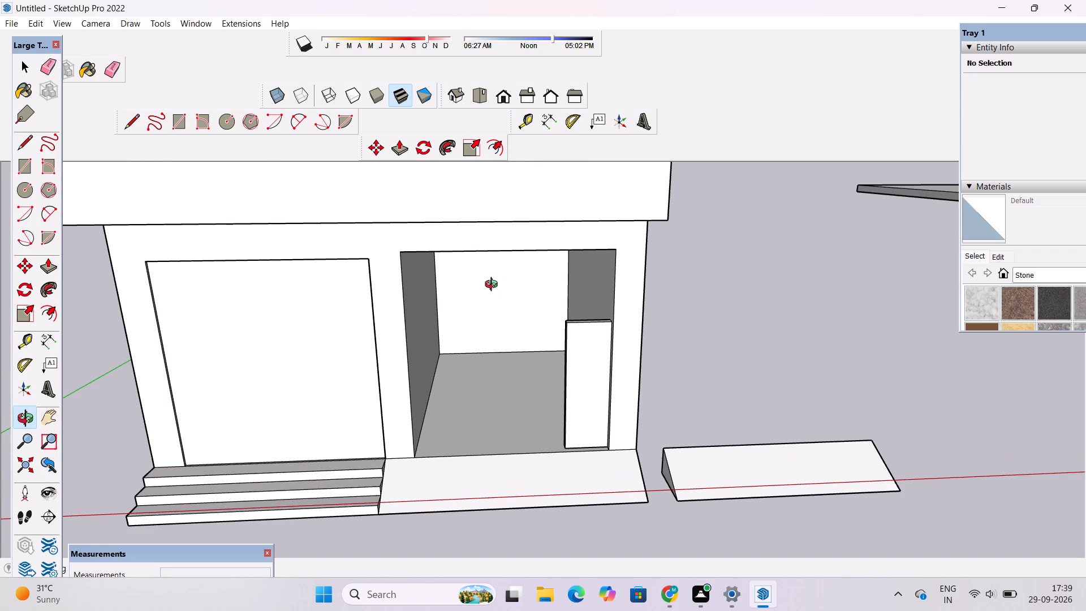
scroll(529, 323, "up", 5)
left_click_drag(541, 346, 534, 335)
left_click_drag(532, 332, 579, 348)
scroll(579, 348, "down", 4)
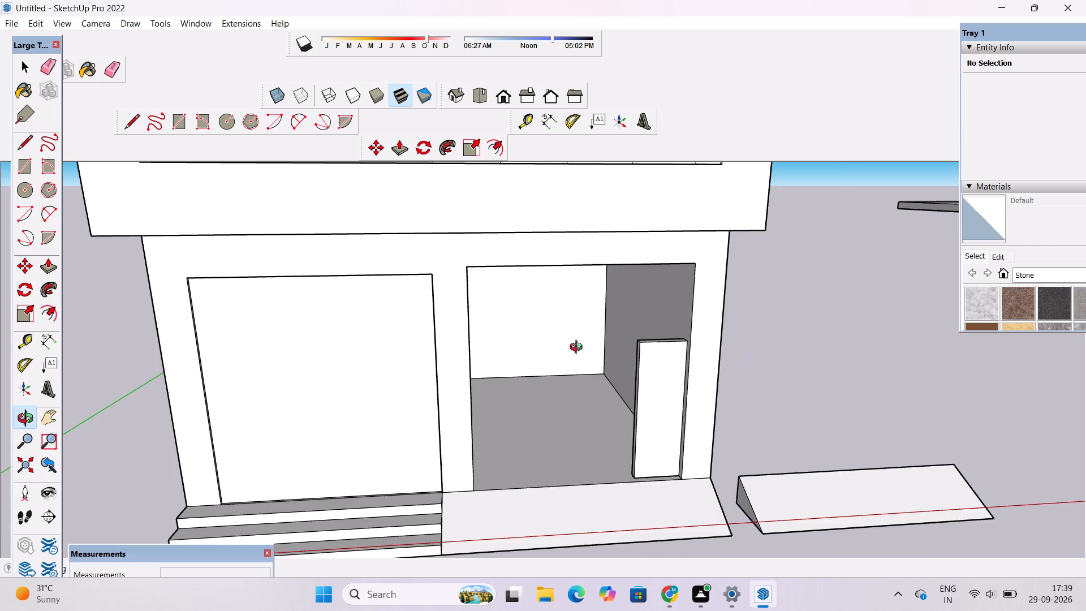
scroll(579, 348, "down", 2)
left_click_drag(587, 375, 561, 343)
scroll(557, 347, "up", 3)
left_click_drag(557, 351, 557, 343, "shift")
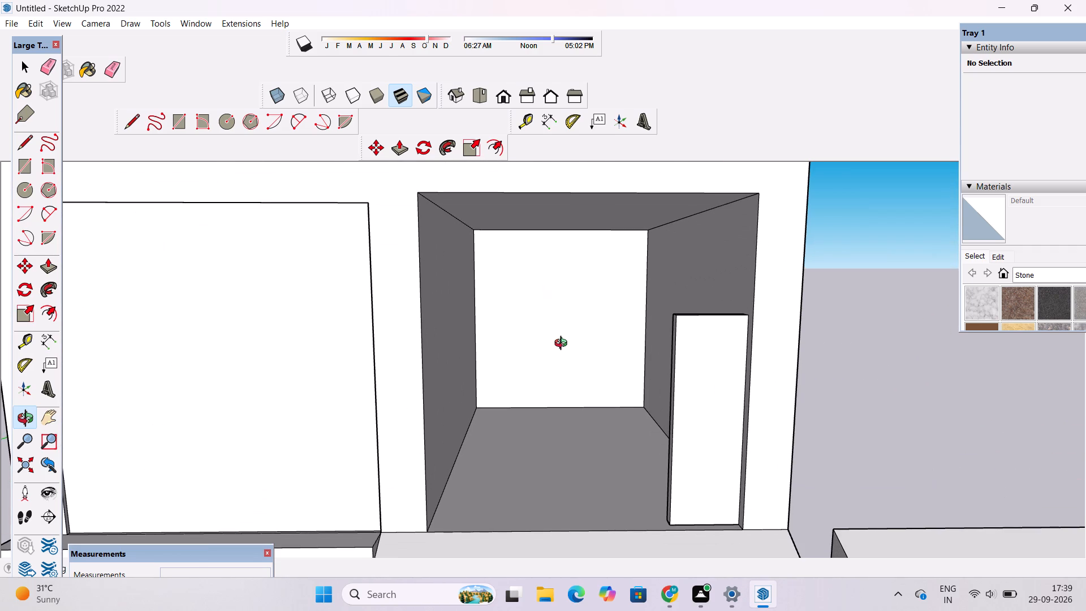
scroll(404, 337, "down", 3)
left_click_drag(473, 395, 449, 457)
scroll(434, 431, "up", 3)
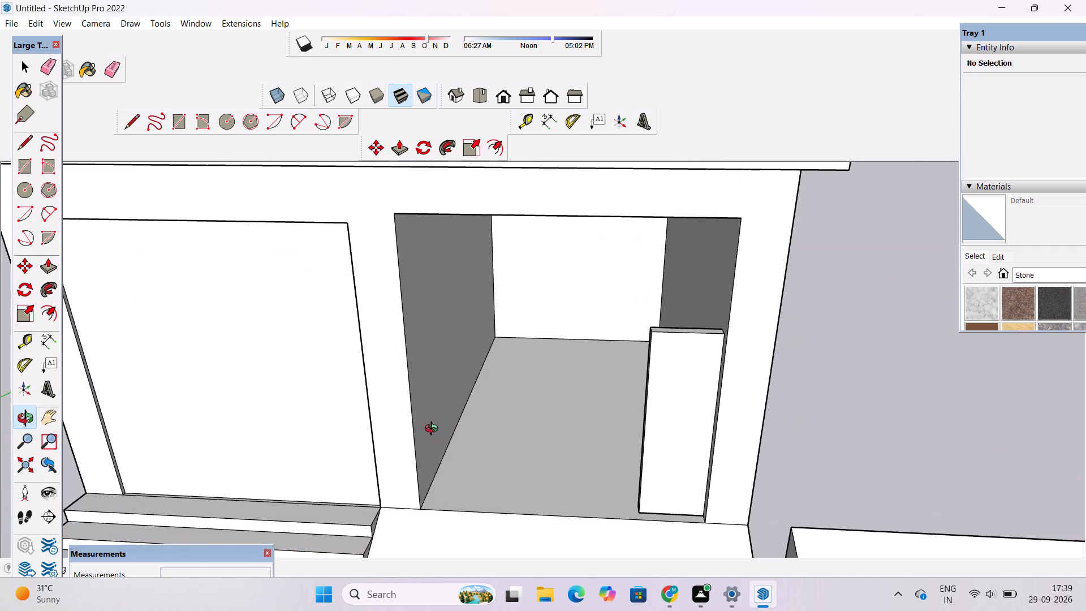
scroll(434, 430, "up", 1)
left_click_drag(433, 422, 398, 446, "shift")
key("p")
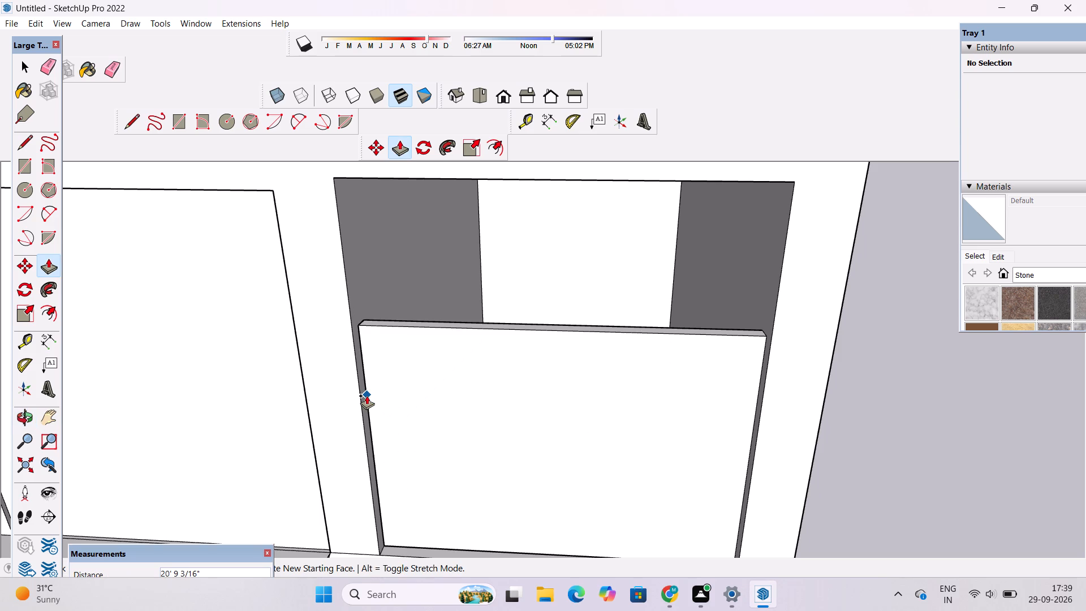
left_click(367, 395)
Examine the front facade with the low panel spanning the open bay, from above and from ground level.
key("o")
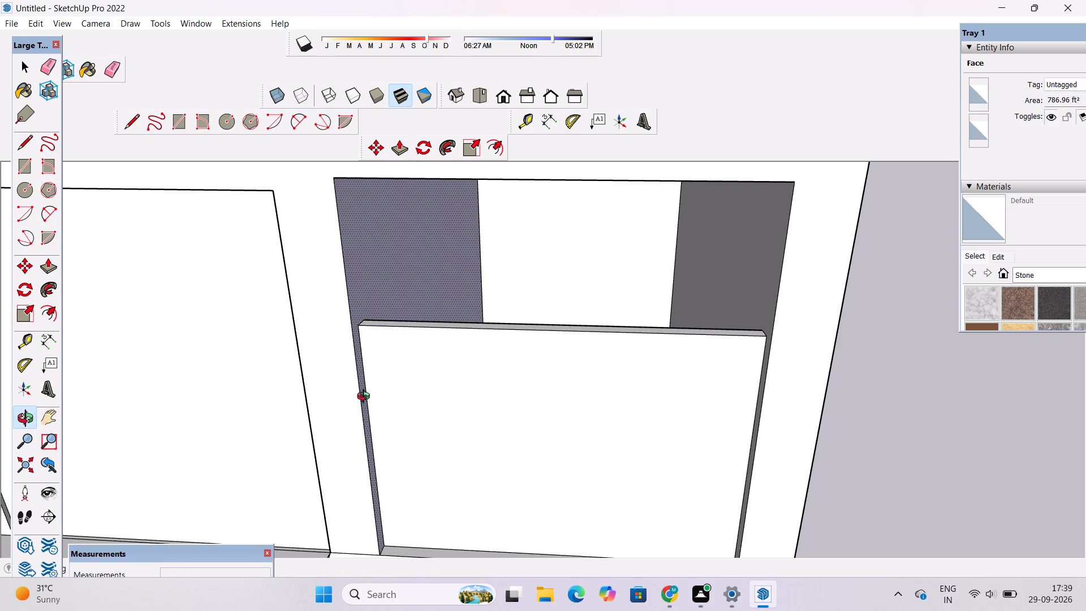
scroll(366, 398, "down", 7)
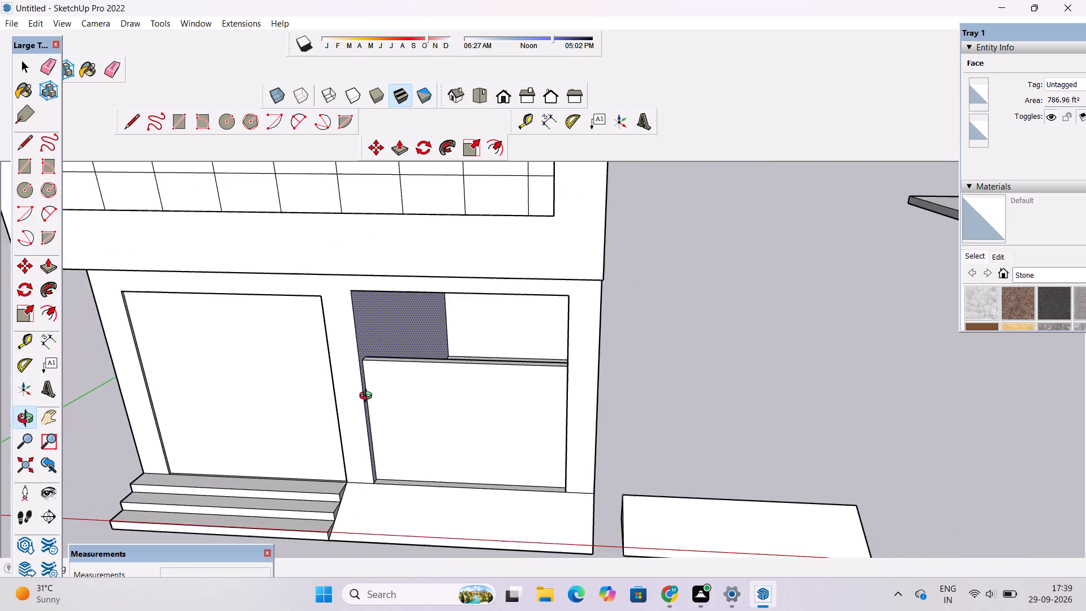
scroll(368, 397, "down", 5)
left_click_drag(420, 438, 458, 359)
scroll(441, 317, "down", 4)
scroll(430, 378, "up", 3)
left_click_drag(438, 407, 440, 421)
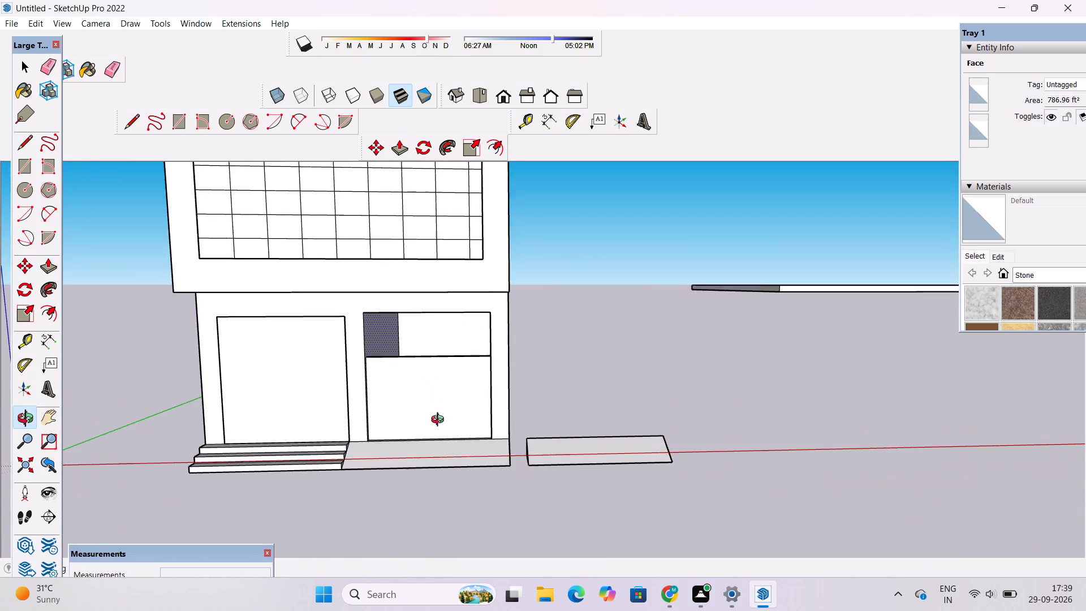
left_click_drag(440, 421, 441, 431)
scroll(367, 391, "down", 4)
left_click_drag(364, 428, 378, 522)
scroll(387, 376, "up", 10)
left_click_drag(368, 467, 351, 424)
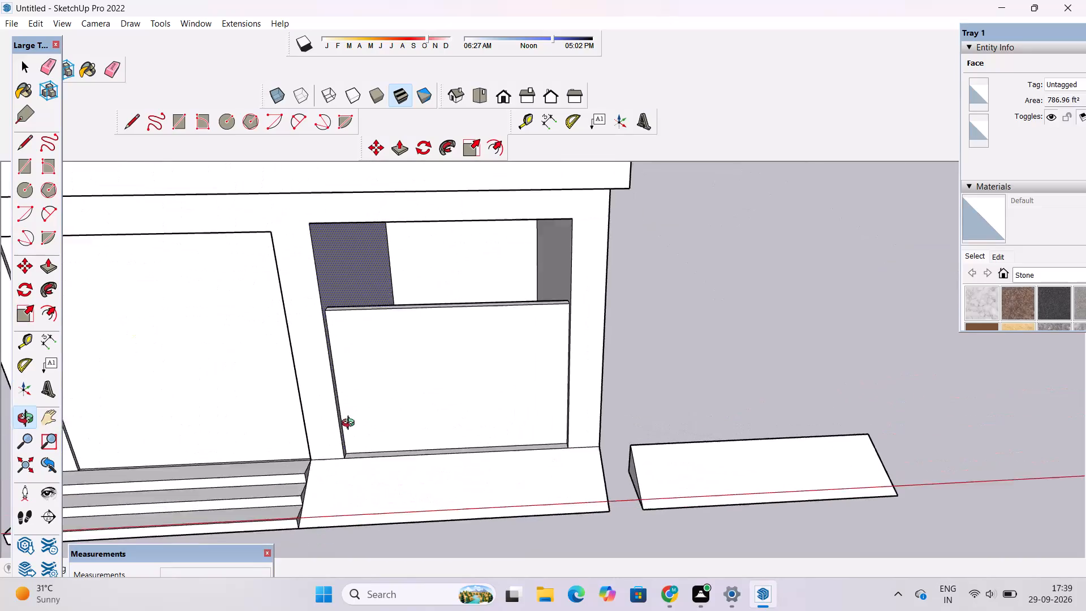
left_click_drag(351, 424, 343, 401)
scroll(335, 389, "down", 7)
scroll(195, 398, "up", 4)
Erase the horizontal base line on the outer side wall next to the entrance steps.
left_click_drag(141, 414, 357, 385)
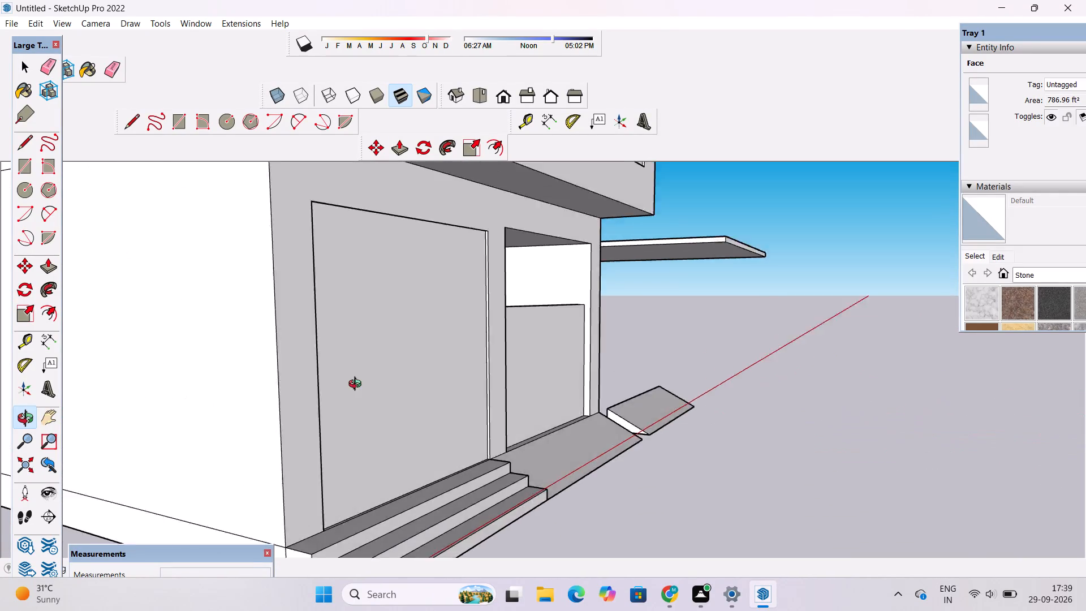
left_click_drag(357, 385, 343, 388)
scroll(333, 376, "down", 5)
scroll(174, 436, "up", 4)
left_click_drag(182, 435, 201, 437)
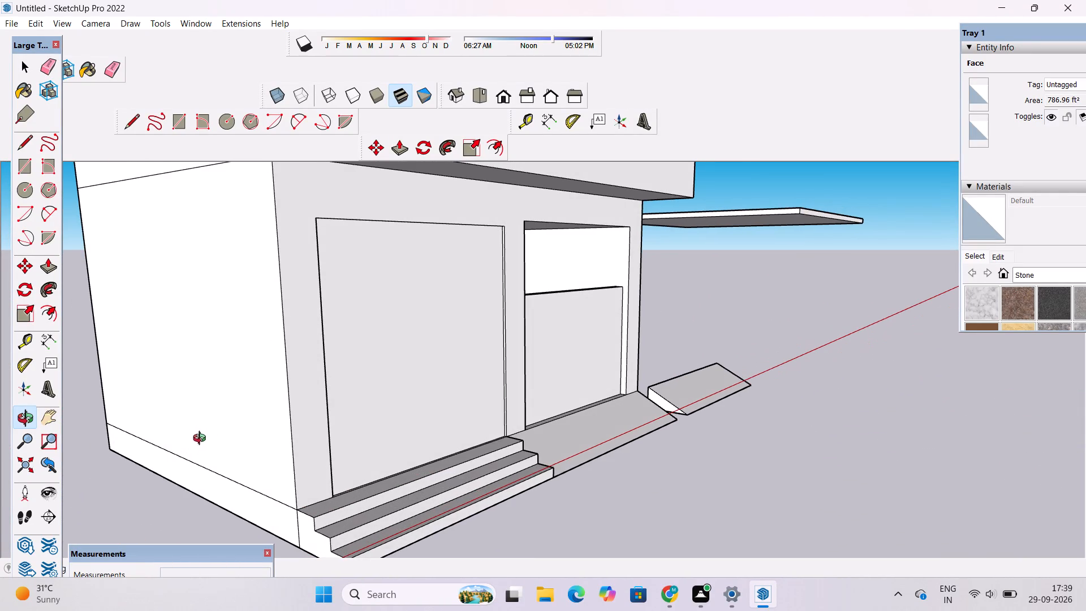
key("e")
left_click_drag(216, 432, 236, 508)
scroll(203, 454, "down", 5)
Examine the building's lower front with the entrance steps, ramp and bay panel from a low viewpoint.
key("o")
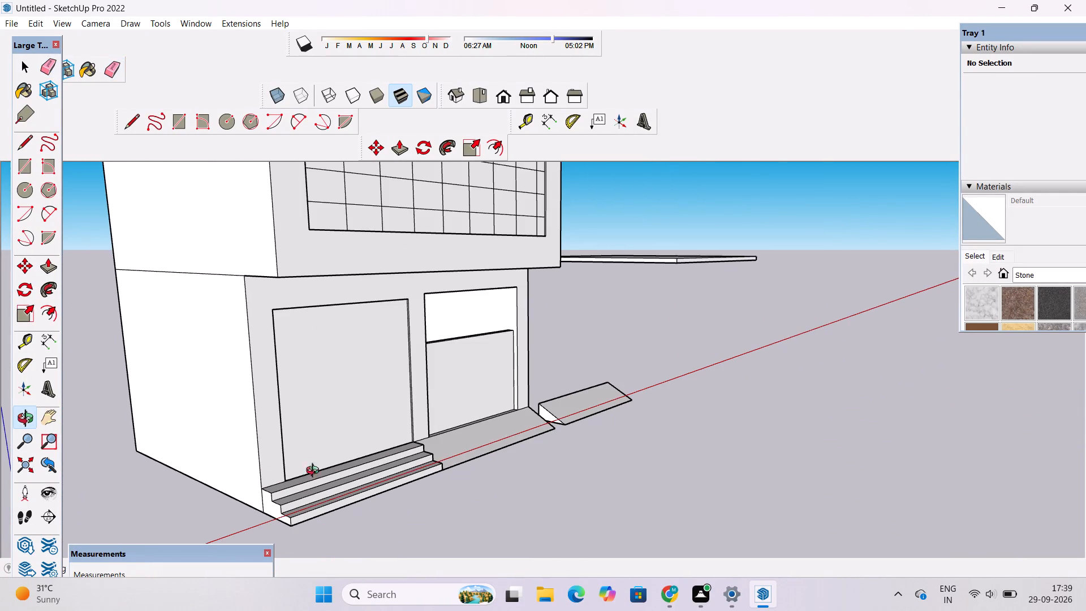
left_click_drag(441, 499, 304, 466)
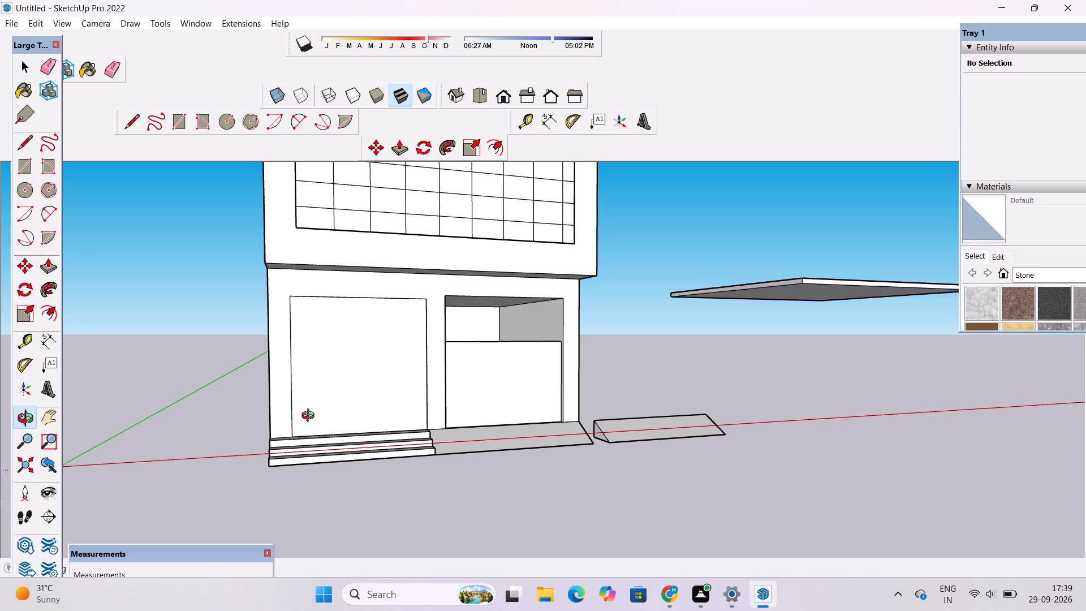
scroll(311, 417, "down", 1)
scroll(311, 417, "up", 1)
scroll(311, 418, "down", 4)
scroll(338, 471, "up", 1)
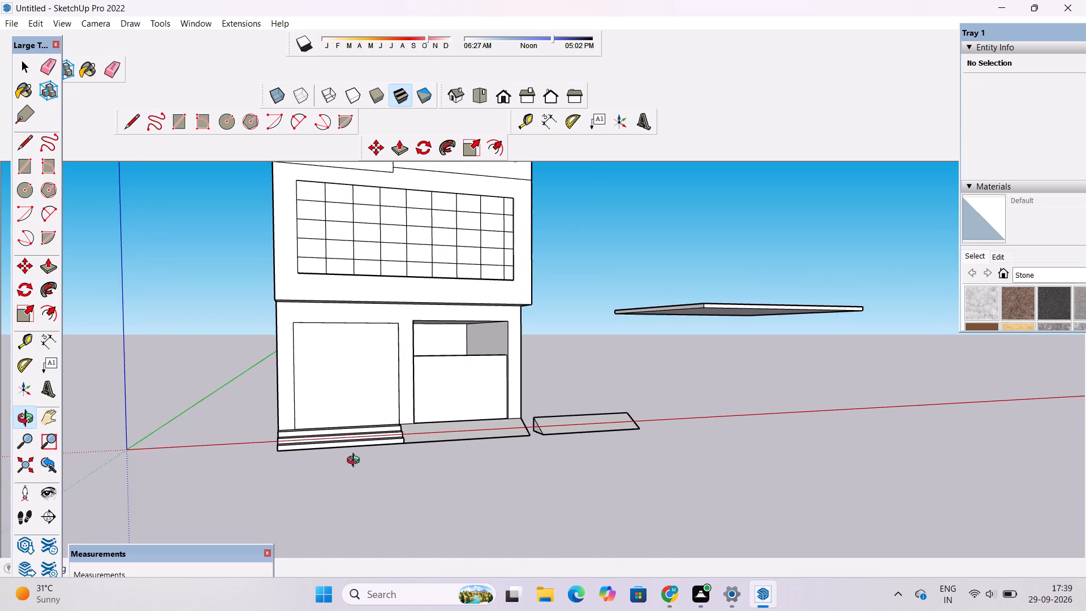
left_click_drag(457, 460, 401, 443)
scroll(391, 441, "up", 1)
Erase the vertical seam line between two floor lines on the outer side wall at the ramp side.
left_click_drag(410, 405, 412, 526, "shift")
scroll(410, 372, "up", 5)
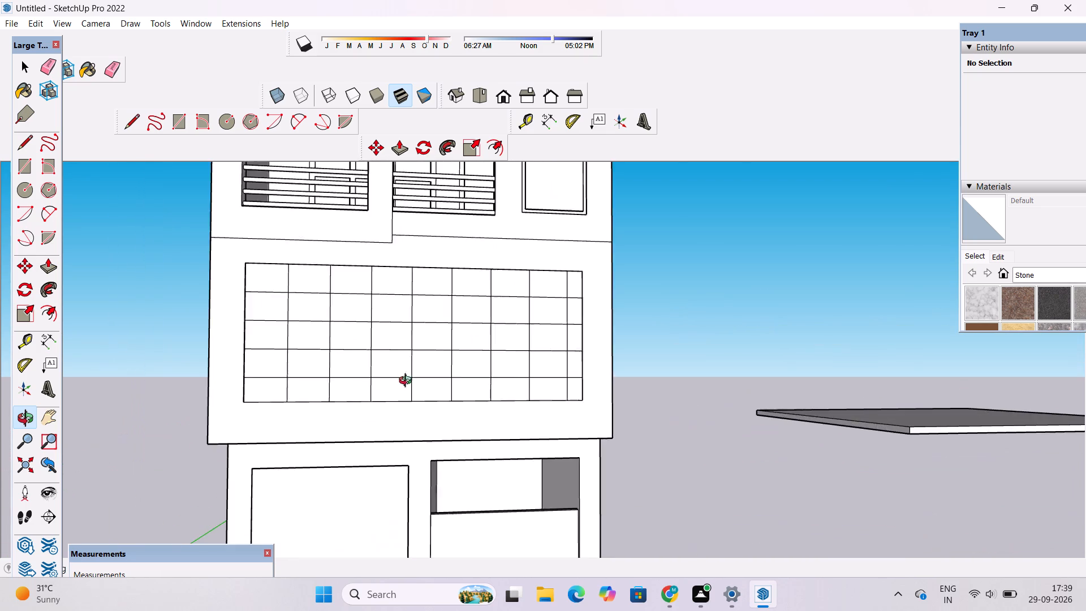
scroll(408, 382, "up", 4)
left_click_drag(509, 341, 357, 500)
scroll(324, 464, "down", 6)
scroll(388, 407, "up", 4, "shift")
left_click_drag(410, 384, 367, 474, "shift")
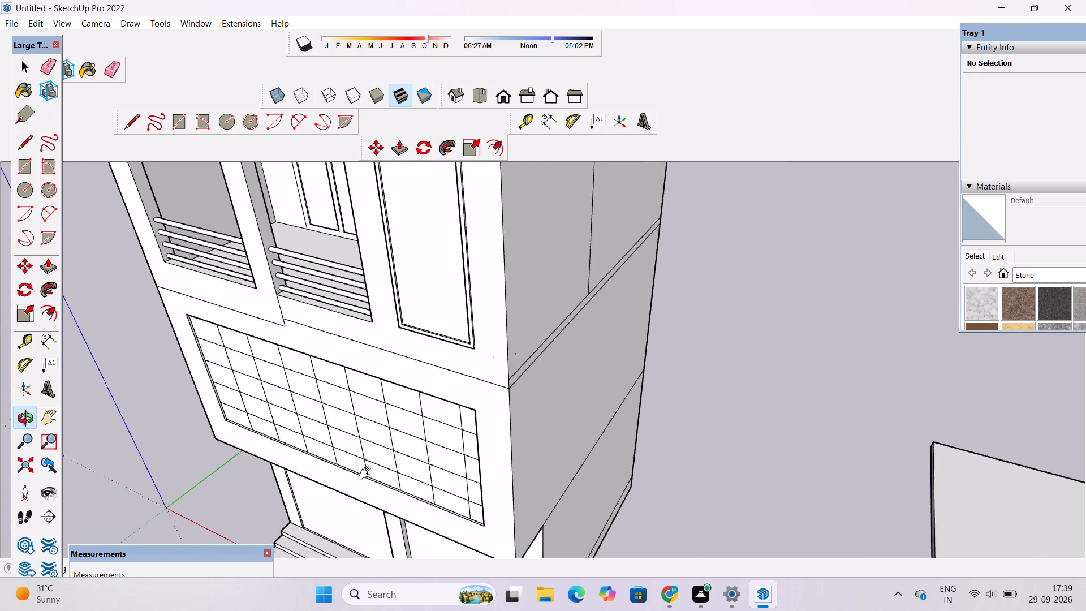
left_click_drag(367, 474, 346, 512, "shift")
scroll(341, 492, "down", 5)
scroll(446, 375, "up", 3)
left_click_drag(446, 380, 442, 444, "shift")
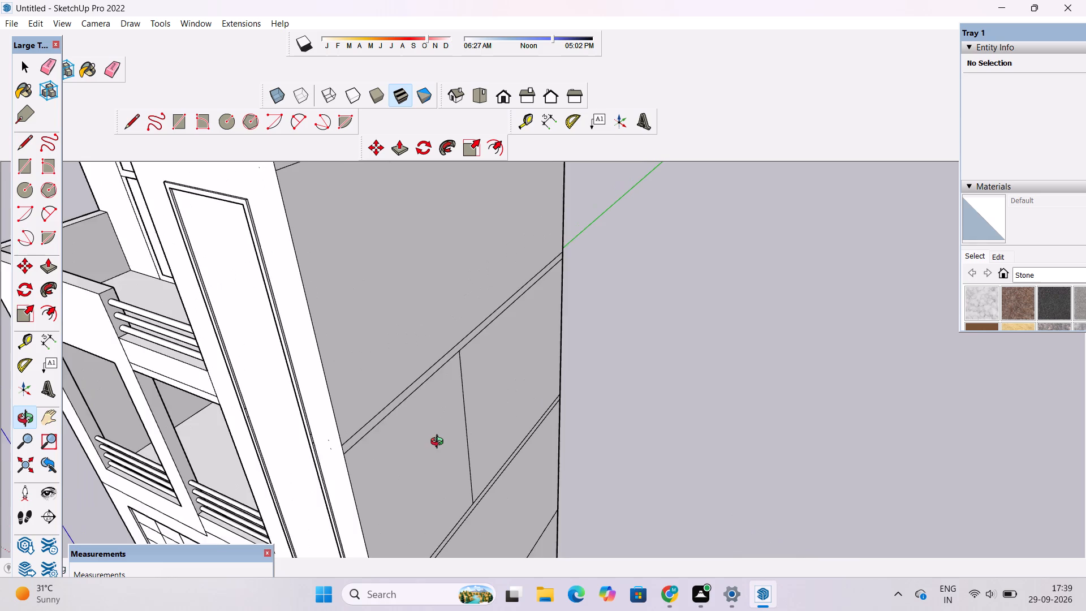
scroll(439, 443, "up", 2)
key("e")
left_click_drag(498, 400, 472, 429)
Erase the single sloping-in-view floor line above the ground floor on the ramp-side outer wall.
scroll(465, 301, "down", 2)
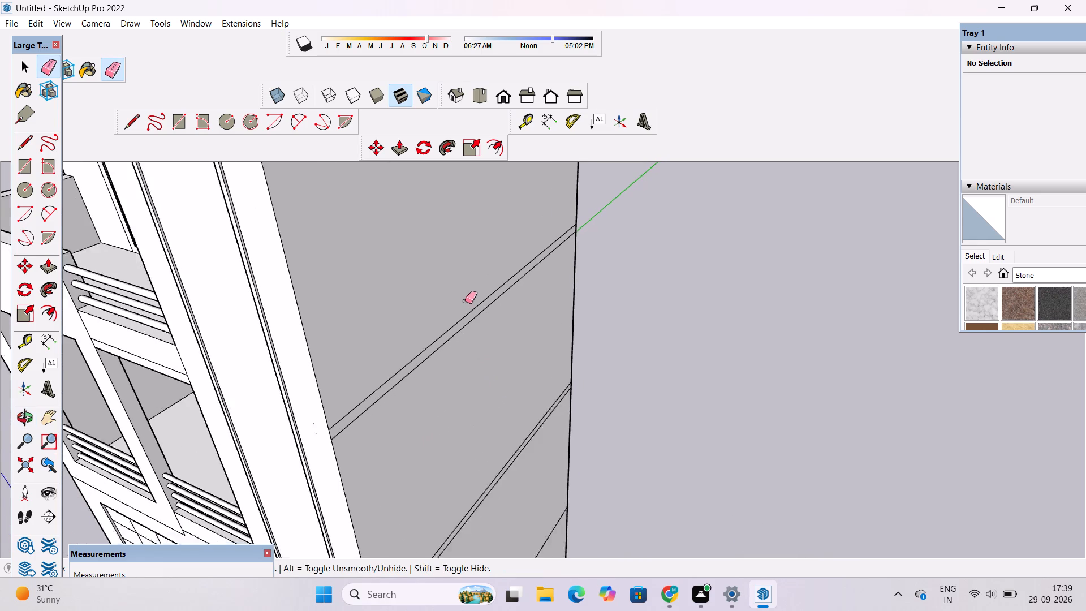
scroll(465, 301, "down", 5)
scroll(456, 318, "up", 1)
scroll(455, 335, "down", 4)
scroll(460, 388, "down", 5)
scroll(481, 445, "up", 5)
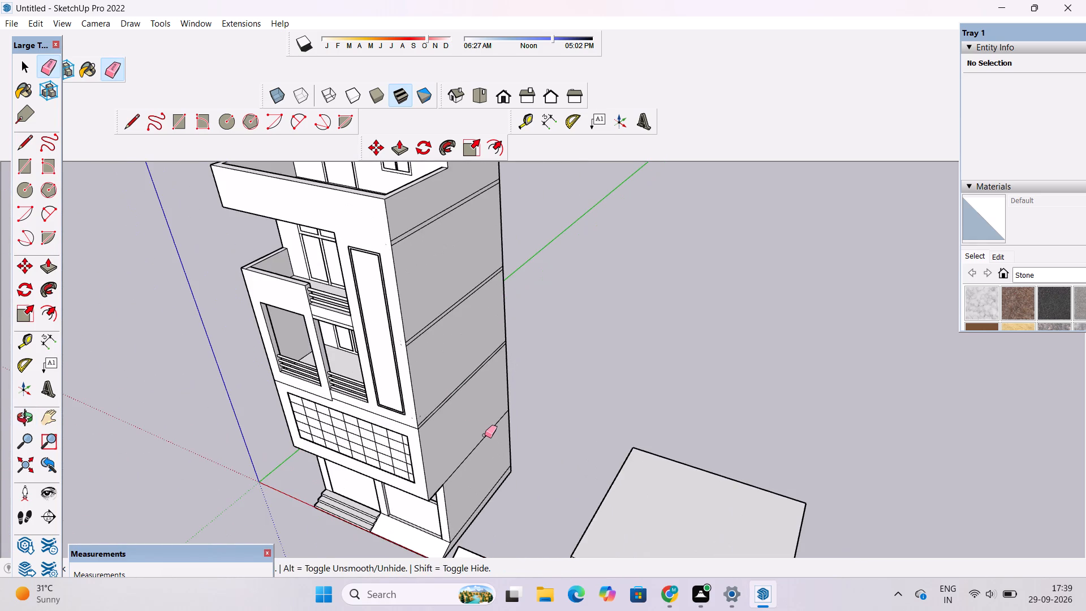
left_click(485, 434)
Examine the whole building from above, then from below toward the side wall by the entrance steps.
key("o")
scroll(483, 453, "down", 5)
left_click_drag(385, 488, 383, 399)
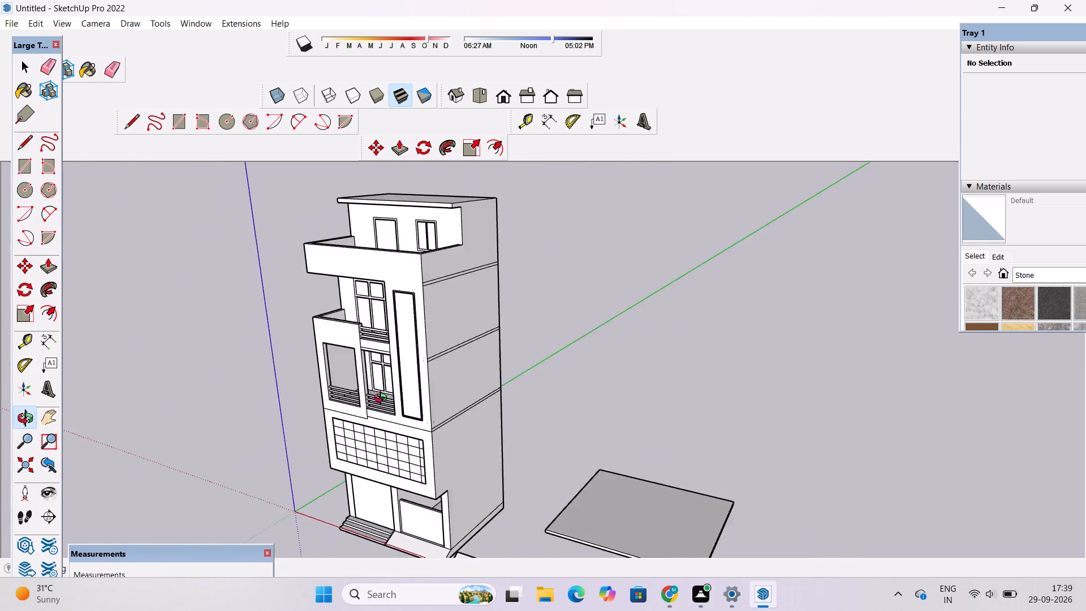
left_click_drag(383, 399, 467, 269)
scroll(327, 440, "down", 8)
left_click_drag(214, 475, 482, 468)
scroll(432, 461, "up", 2)
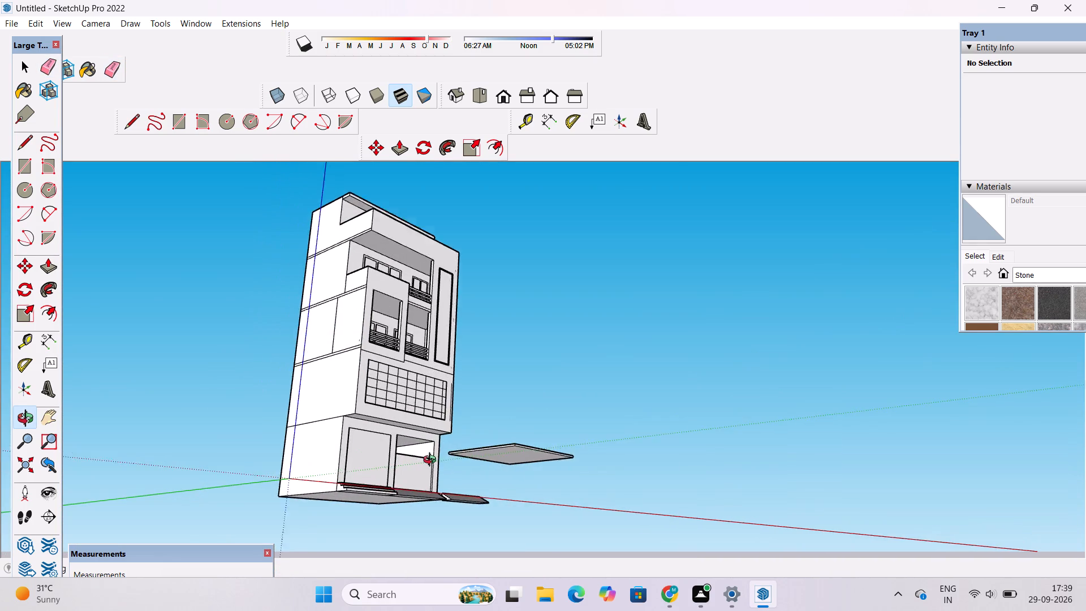
Erase the floor line above the ground floor on the side wall by the entrance steps.
scroll(432, 461, "up", 1)
left_click_drag(309, 423, 227, 444)
key("e")
scroll(279, 411, "up", 2)
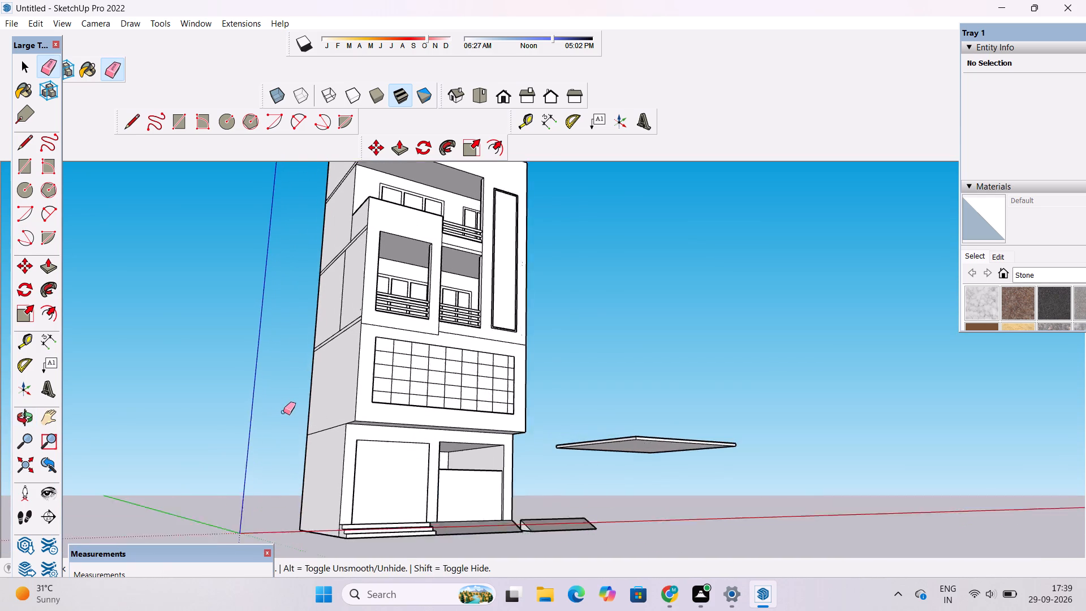
scroll(283, 412, "up", 2)
left_click_drag(326, 418, 333, 449)
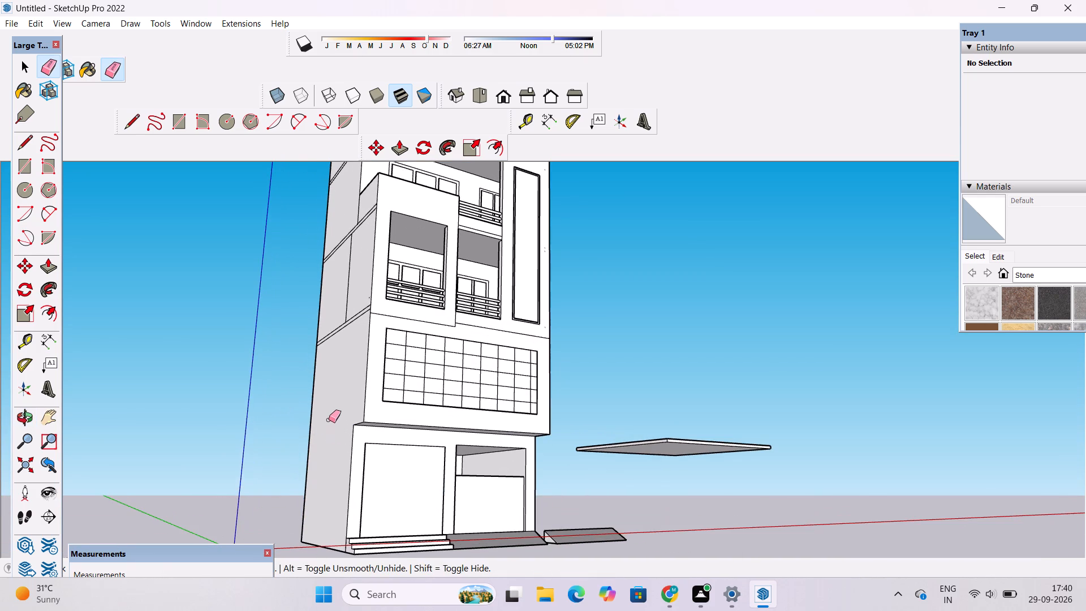
Erase the vertical seam line between the floor lines beside the projecting balcony on the steps-side wall.
key("space")
key("o")
scroll(329, 438, "down", 3)
left_click_drag(370, 414, 361, 478)
scroll(314, 334, "up", 4)
left_click_drag(369, 338, 317, 425, "shift")
scroll(315, 429, "up", 5)
left_click_drag(334, 424, 414, 413)
scroll(352, 402, "up", 1)
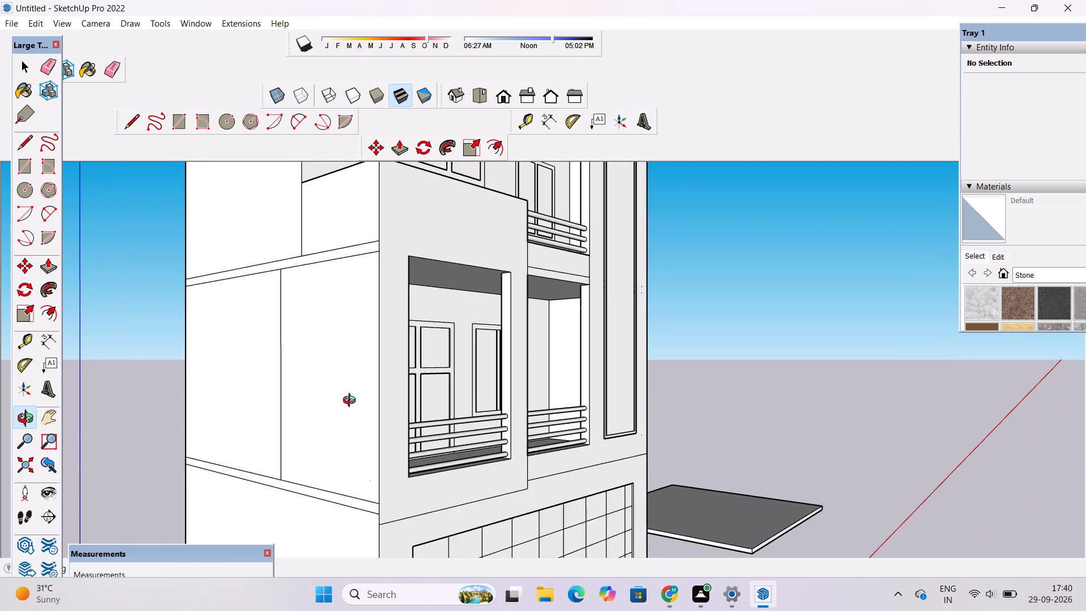
scroll(352, 402, "up", 1)
left_click_drag(346, 396, 325, 437, "shift")
left_click_drag(324, 440, 214, 448)
key("e")
scroll(243, 401, "up", 4)
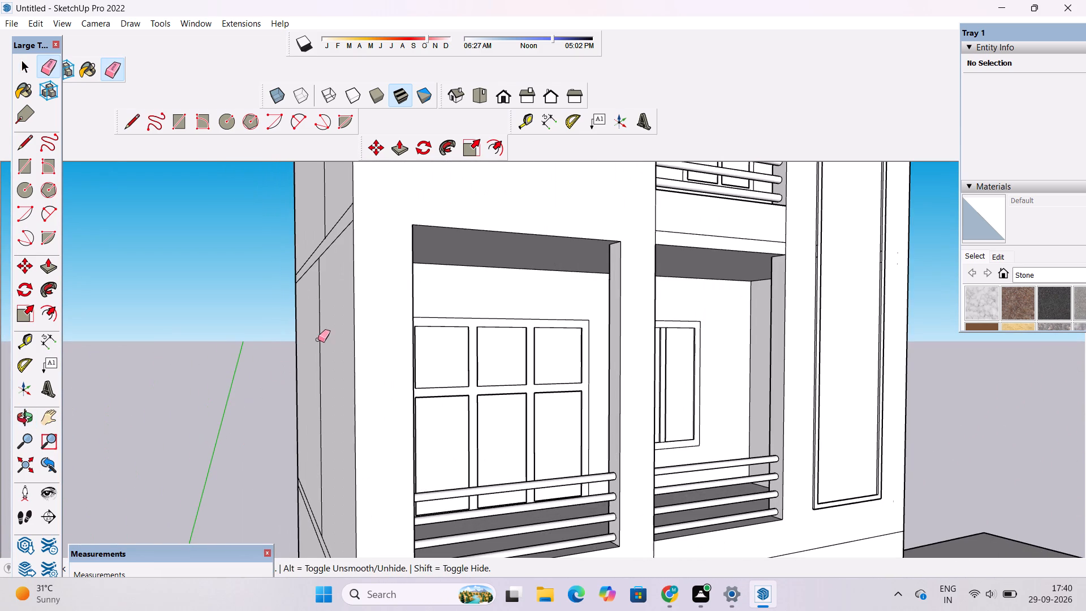
left_click_drag(318, 339, 312, 365)
Erase the pair of floor lines below the projecting balcony level on the steps-side wall, including the short leftover piece at the front corner.
key("o")
left_click_drag(455, 372, 442, 420)
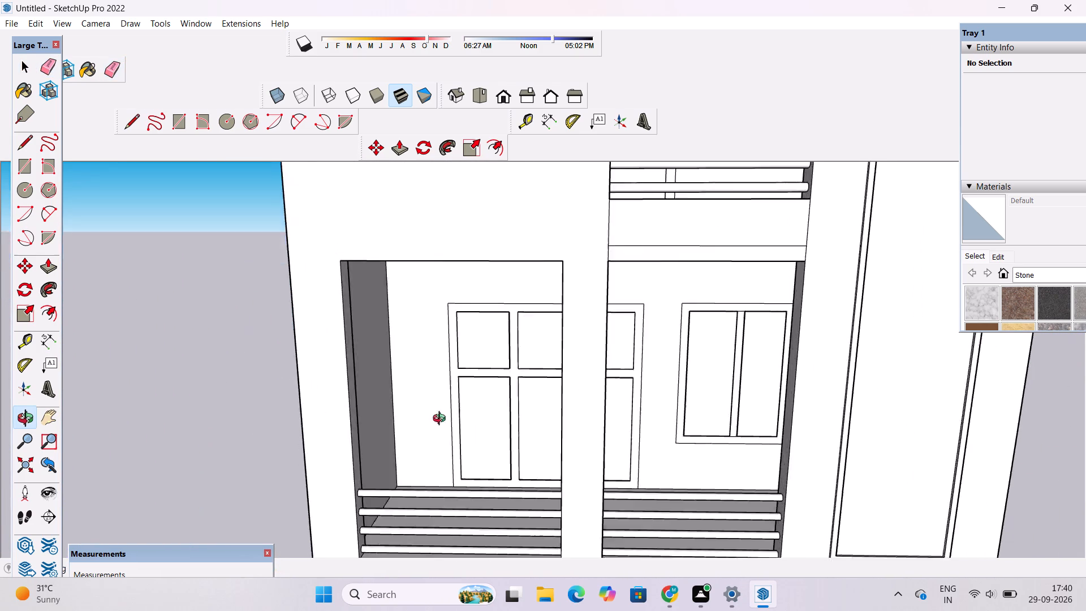
left_click_drag(442, 420, 576, 393)
scroll(472, 413, "down", 5)
left_click_drag(428, 448, 412, 348, "shift")
left_click_drag(379, 464, 419, 474)
left_click_drag(419, 474, 403, 436)
left_click(402, 436)
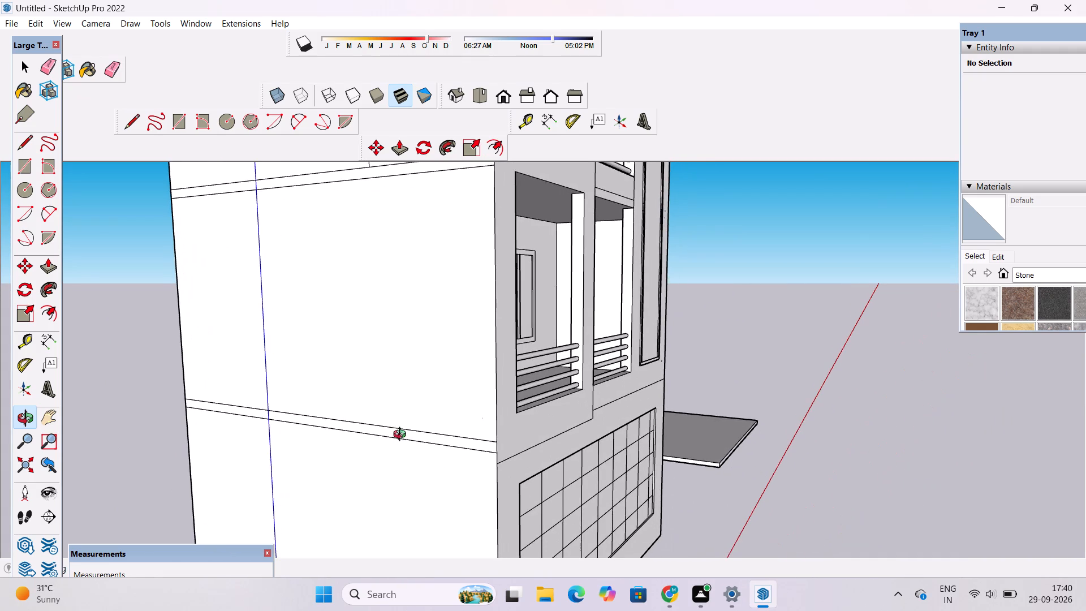
key("e")
left_click_drag(401, 399, 400, 440)
left_click_drag(360, 388, 327, 420)
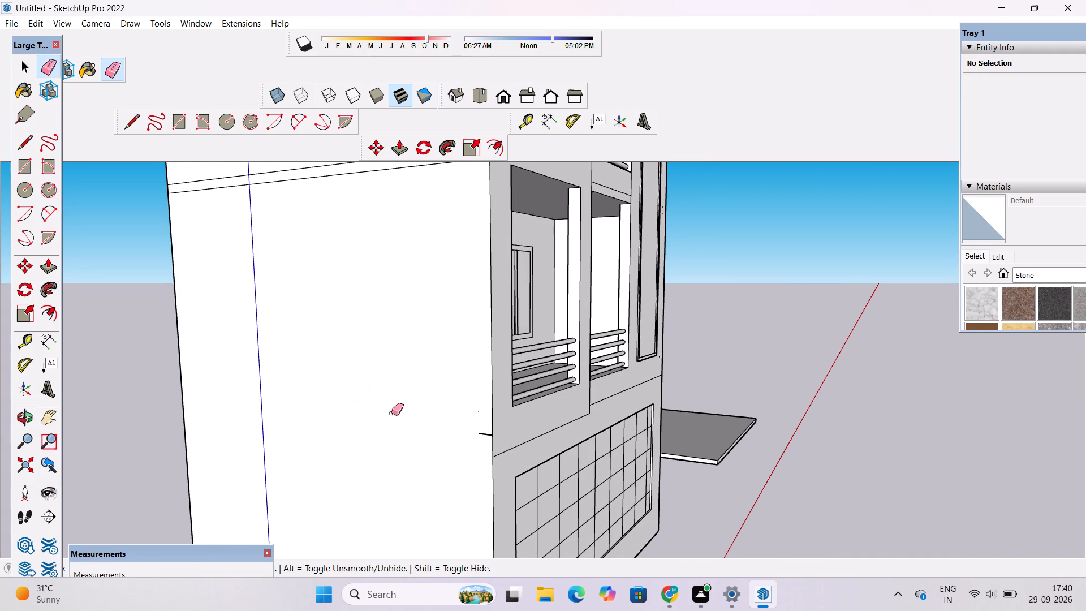
left_click(483, 430)
Erase the pair of floor lines near the top of the projecting balcony, plus the short vertical seam above them, on the steps-side wall.
key("o")
left_click_drag(456, 431, 147, 437)
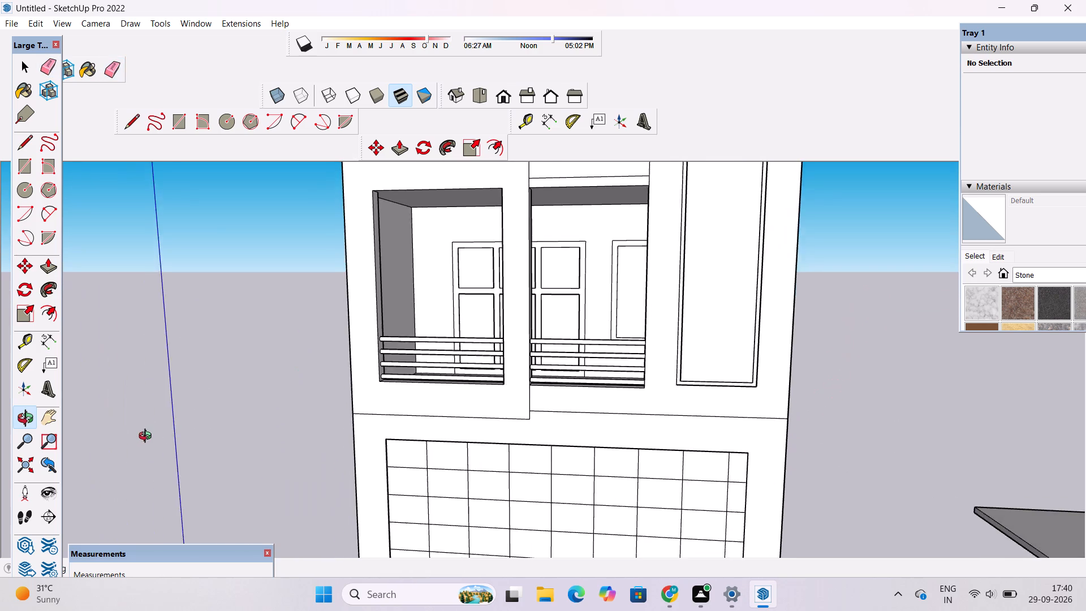
scroll(246, 414, "down", 4)
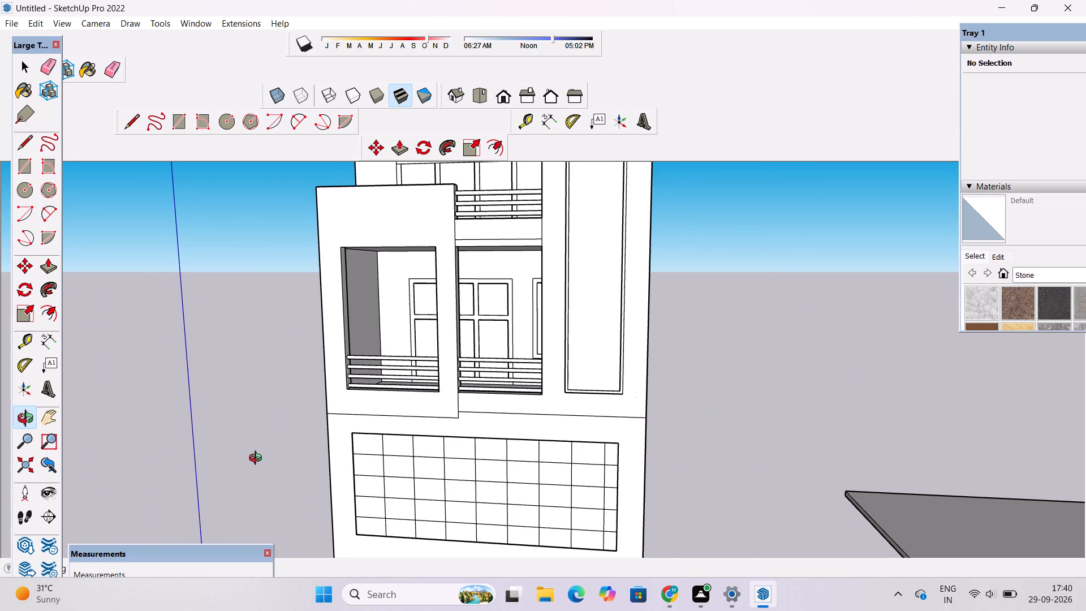
scroll(260, 464, "down", 1)
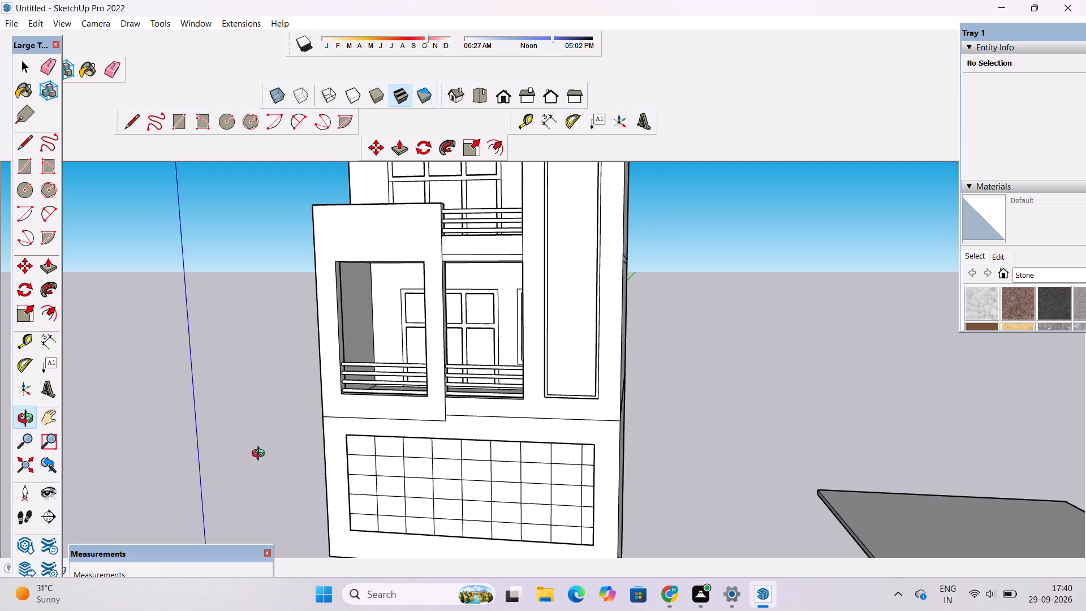
scroll(255, 455, "up", 1)
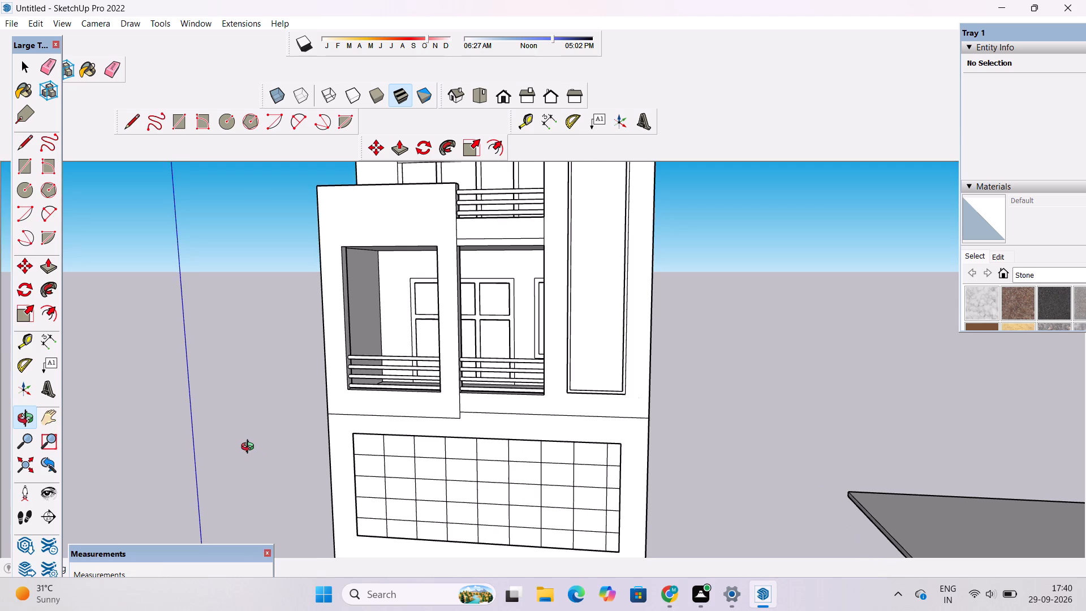
scroll(246, 449, "up", 2)
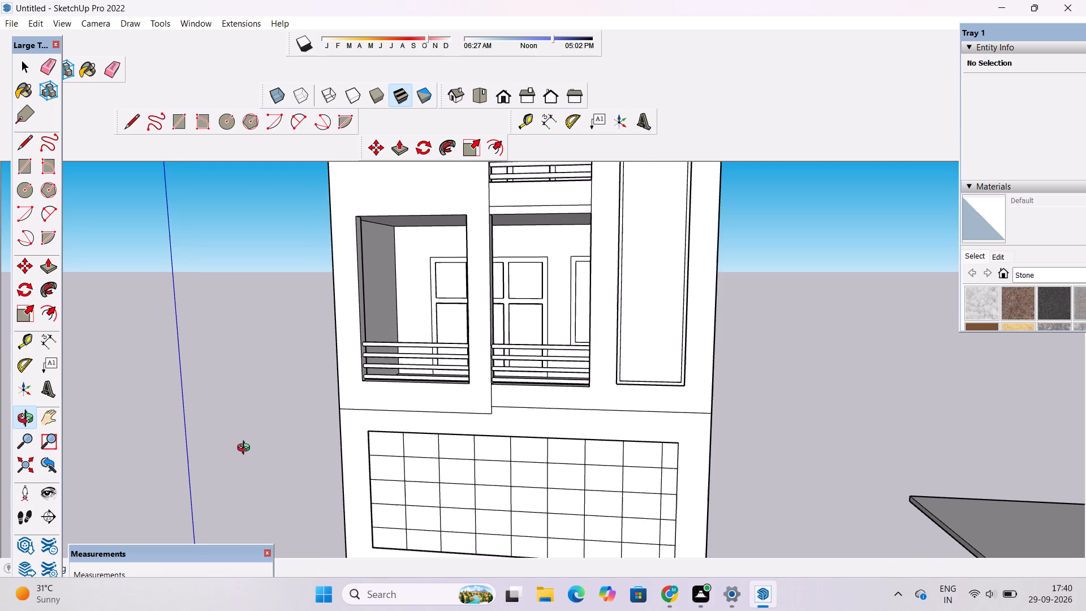
left_click_drag(246, 449, 415, 450)
scroll(400, 423, "down", 6)
left_click_drag(331, 392, 390, 414, "shift")
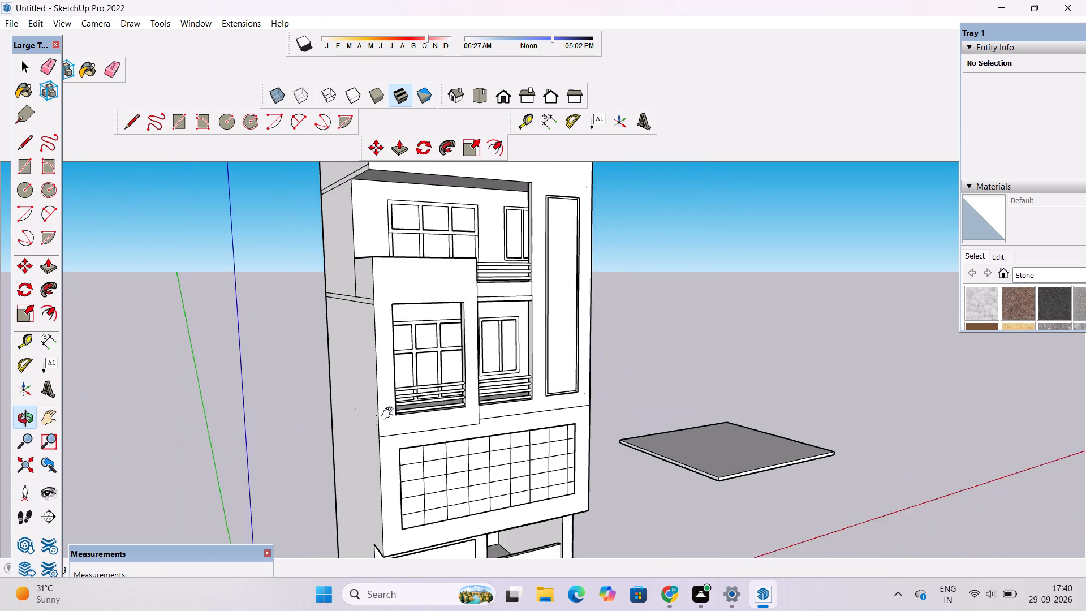
left_click_drag(390, 414, 462, 439, "shift")
scroll(416, 393, "up", 3)
left_click_drag(416, 393, 443, 418)
scroll(489, 354, "up", 4)
left_click_drag(478, 320, 468, 330, "shift")
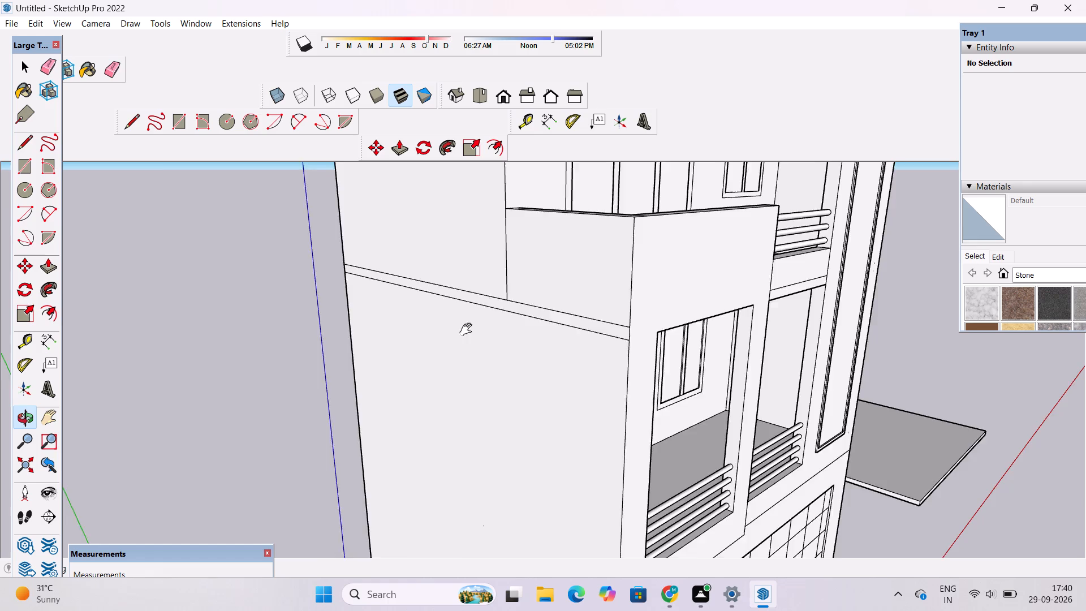
left_click_drag(468, 330, 423, 390, "shift")
left_click_drag(418, 396, 486, 365)
key("e")
left_click_drag(532, 307, 483, 387)
left_click_drag(453, 343, 441, 384)
left_click_drag(631, 382, 633, 384)
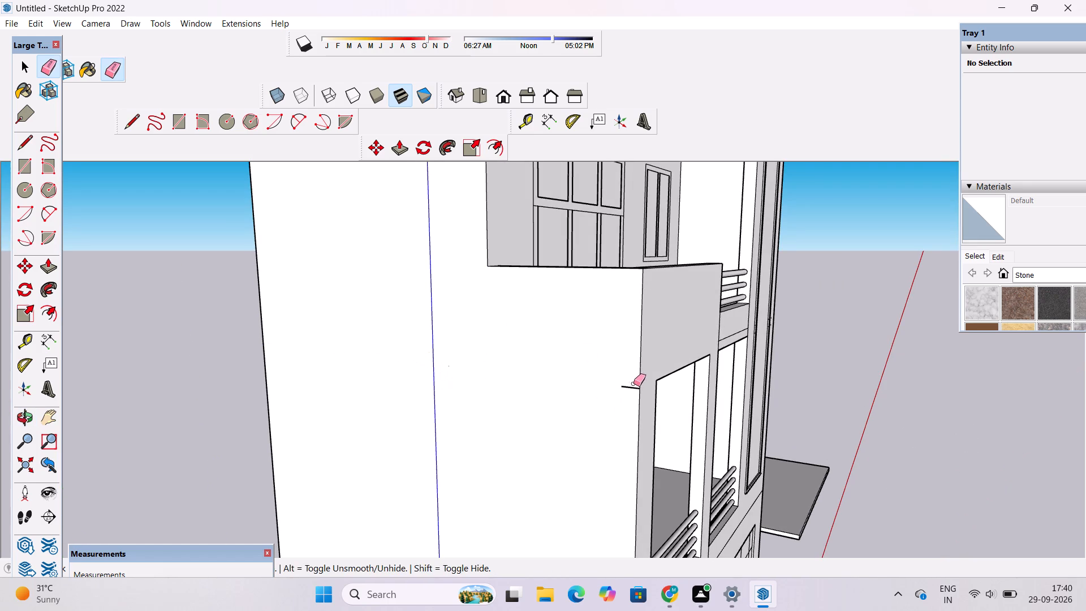
left_click_drag(633, 384, 635, 390)
Examine the front facade around the two balcony levels and the tall framed panel.
scroll(577, 384, "down", 1)
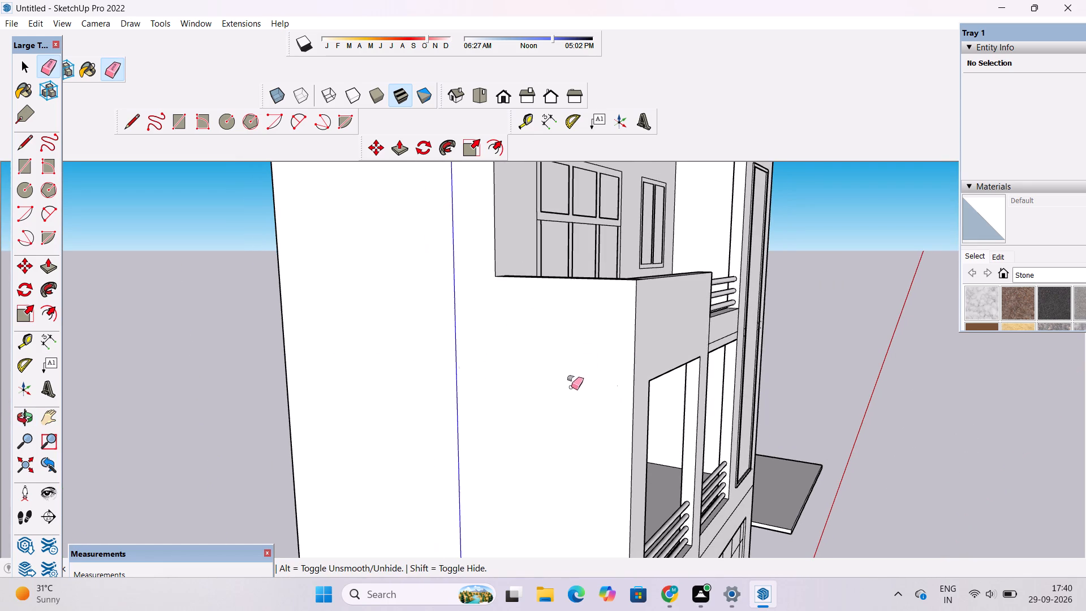
key("o")
scroll(554, 387, "down", 4)
left_click_drag(665, 364, 445, 350)
left_click_drag(585, 348, 432, 287)
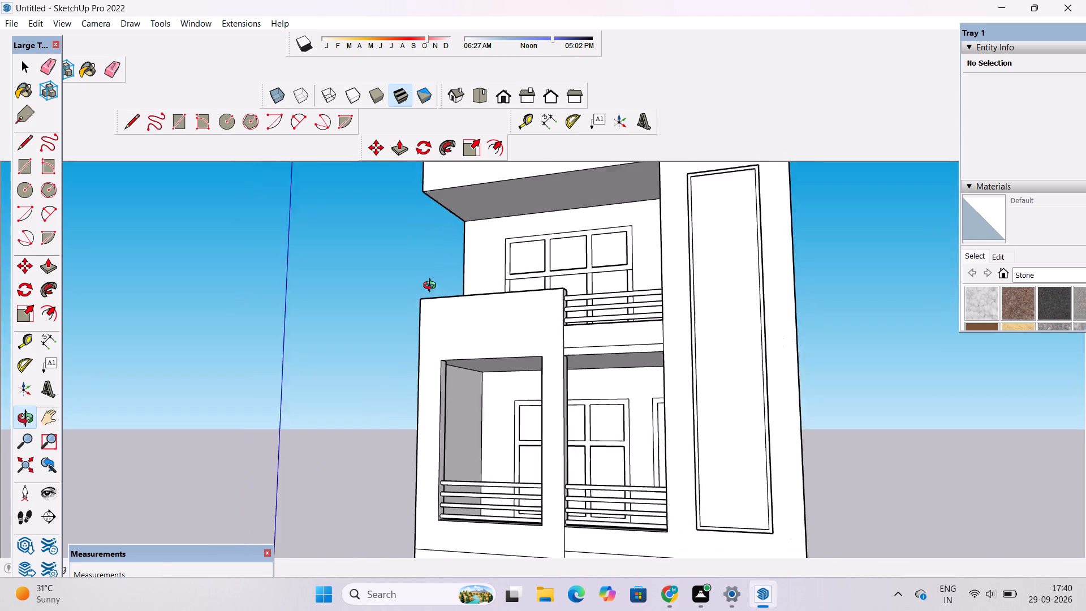
left_click_drag(432, 287, 423, 285)
left_click_drag(474, 406, 525, 446)
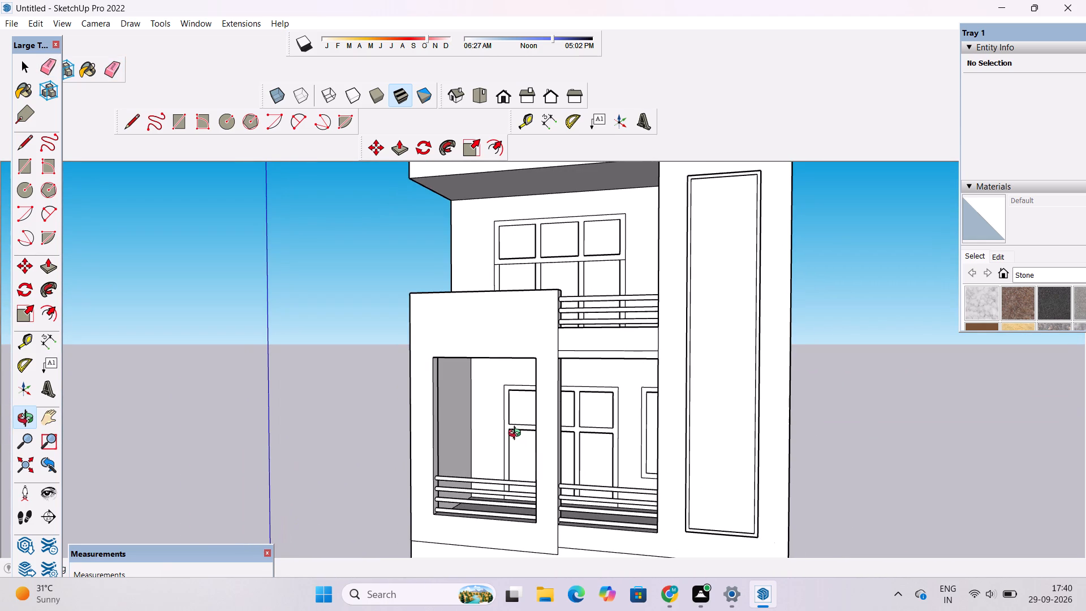
left_click_drag(518, 436, 534, 441)
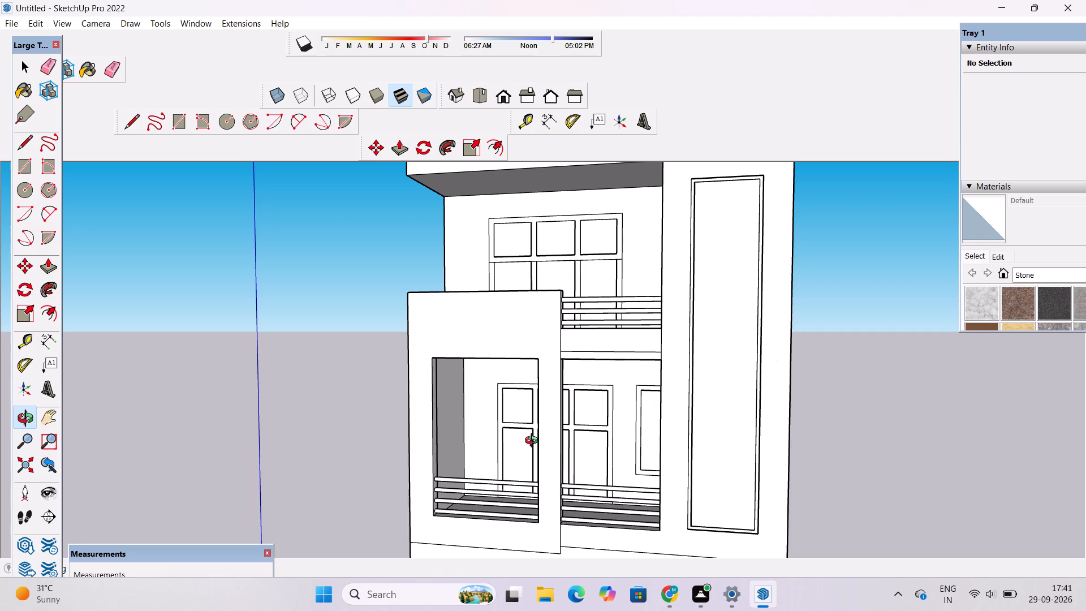
scroll(535, 444, "down", 1)
scroll(535, 443, "up", 2)
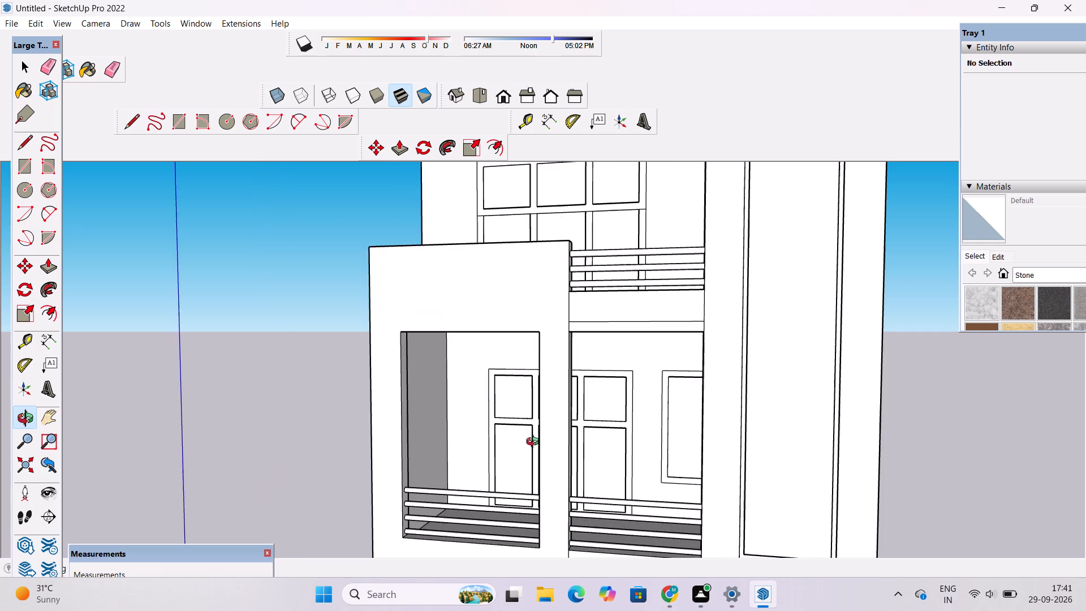
Erase the pair of floor lines below the roof terrace parapet on the steps-side wall, including the remaining segment.
scroll(535, 443, "up", 5)
left_click_drag(350, 352, 620, 427)
scroll(619, 406, "down", 4)
scroll(410, 385, "up", 3)
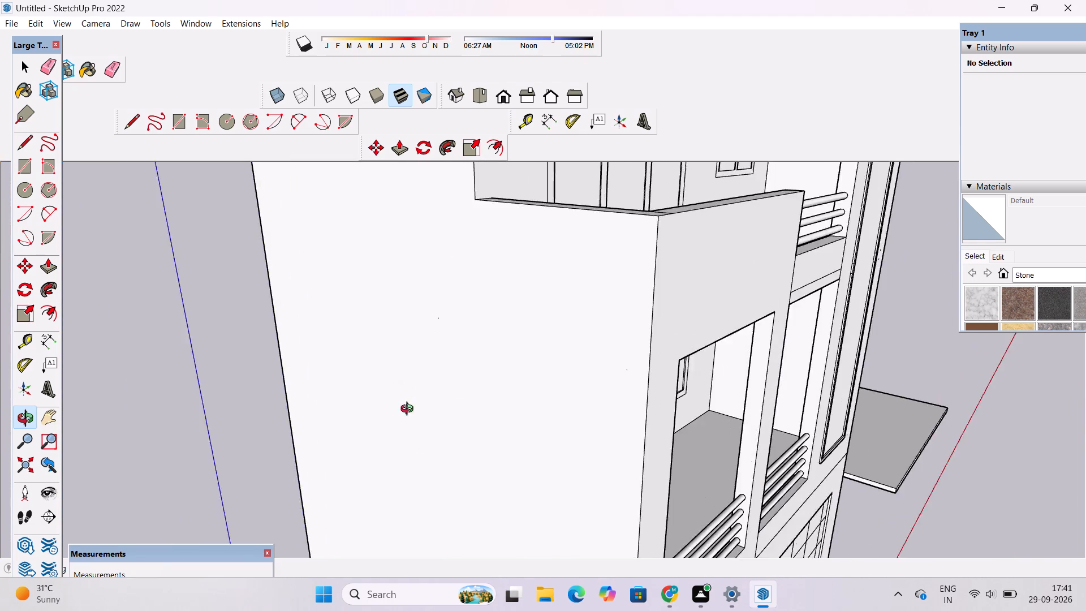
left_click_drag(424, 468, 453, 252)
scroll(441, 263, "down", 6)
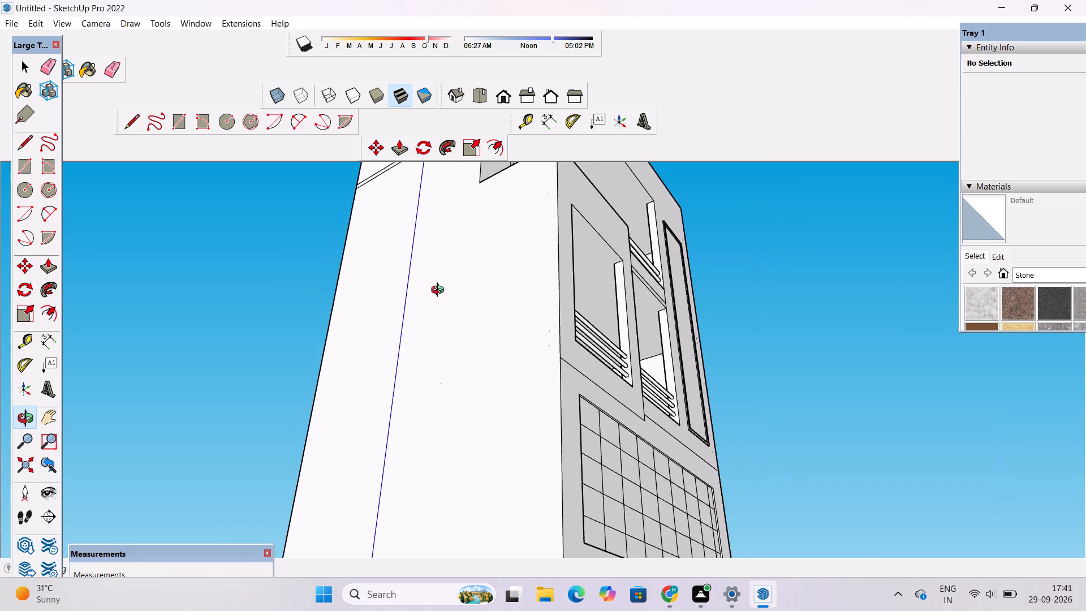
left_click_drag(441, 293, 364, 472, "shift")
scroll(348, 432, "down", 4)
scroll(354, 309, "up", 5)
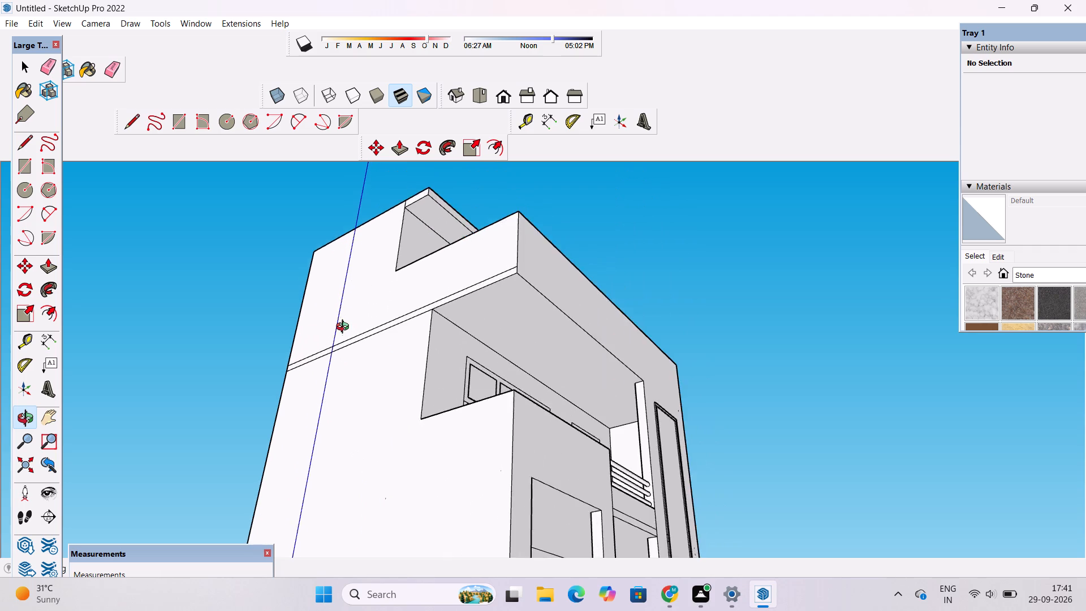
left_click_drag(345, 335, 363, 408)
scroll(337, 359, "up", 2)
left_click_drag(337, 360, 344, 394)
left_click_drag(342, 393, 346, 411)
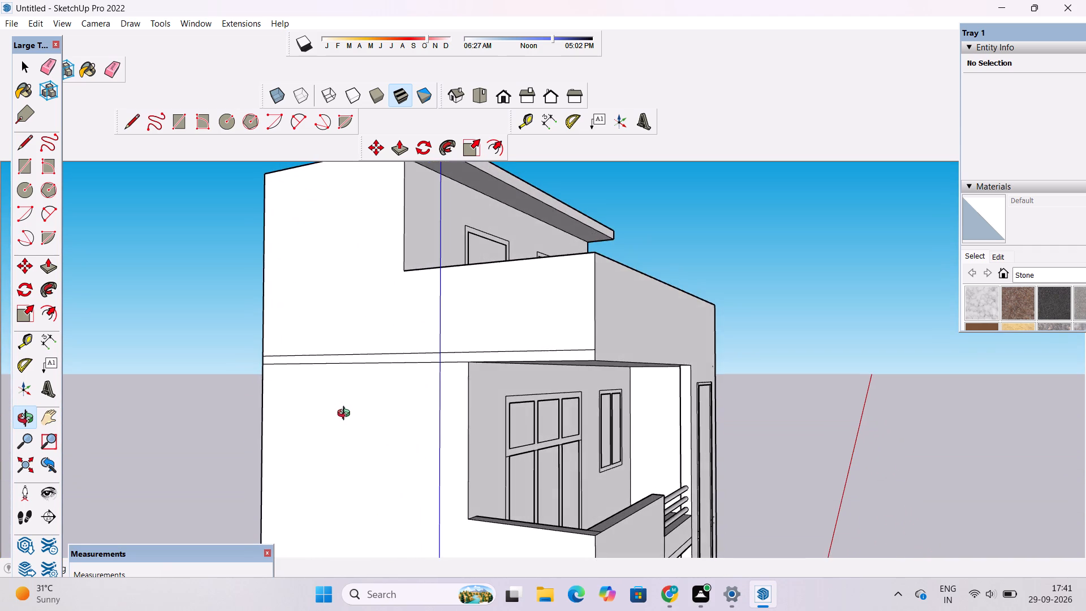
left_click_drag(346, 415, 352, 407, "shift")
left_click_drag(353, 408, 355, 416)
key("e")
left_click_drag(358, 324, 367, 376)
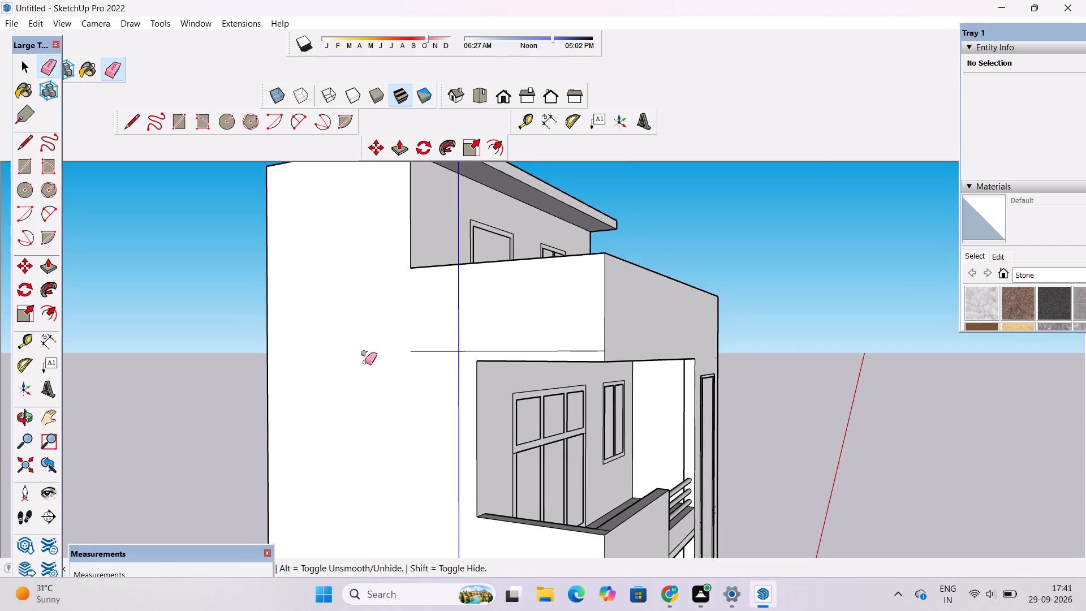
left_click_drag(430, 339, 431, 365)
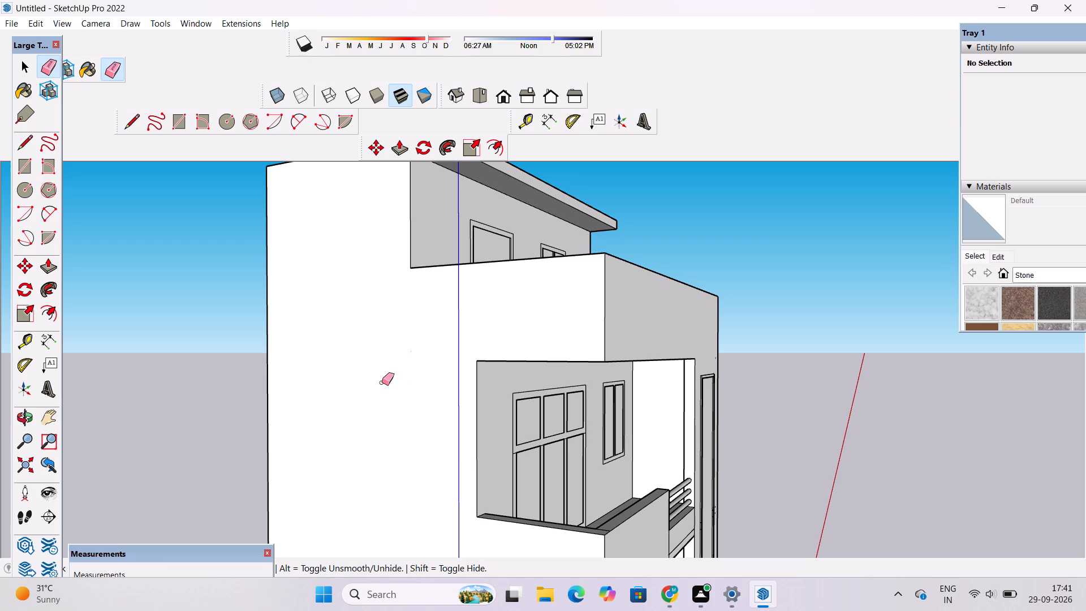
Erase the uppermost pair of floor lines below the roof terrace on the opposite, ramp-side wall.
key("o")
scroll(378, 385, "down", 4)
left_click_drag(585, 386, 340, 340)
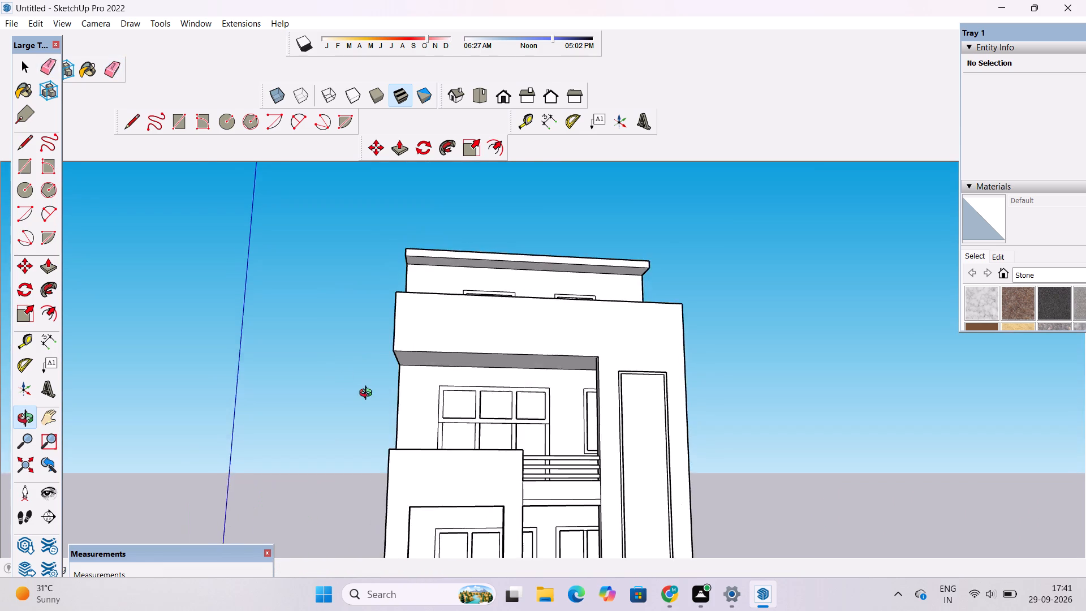
scroll(368, 394, "up", 3)
left_click_drag(455, 402, 329, 315)
scroll(319, 322, "down", 4)
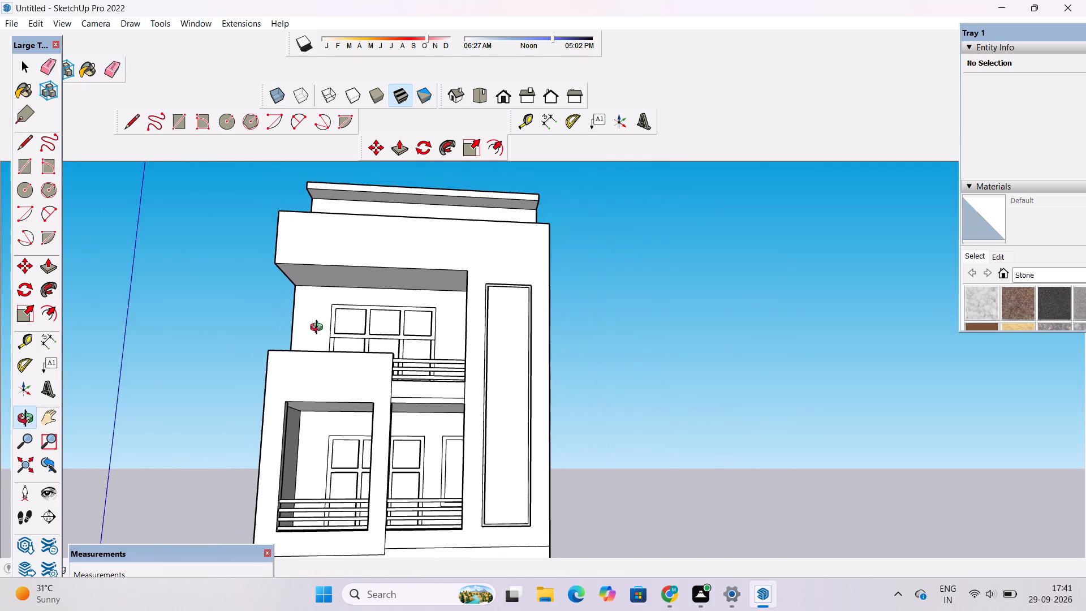
left_click_drag(339, 327, 425, 385)
left_click_drag(748, 305, 354, 316)
left_click_drag(636, 325, 533, 332, "shift")
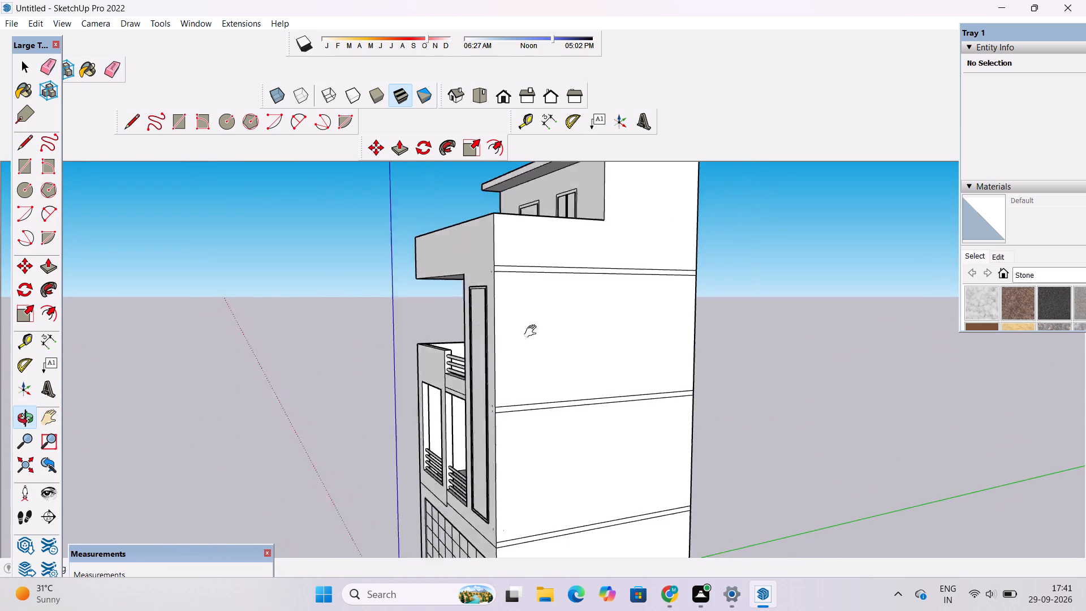
left_click_drag(533, 332, 399, 371, "shift")
left_click_drag(396, 375, 385, 390)
key("e")
scroll(405, 364, "up", 3)
left_click_drag(430, 291, 434, 319)
scroll(432, 304, "down", 5)
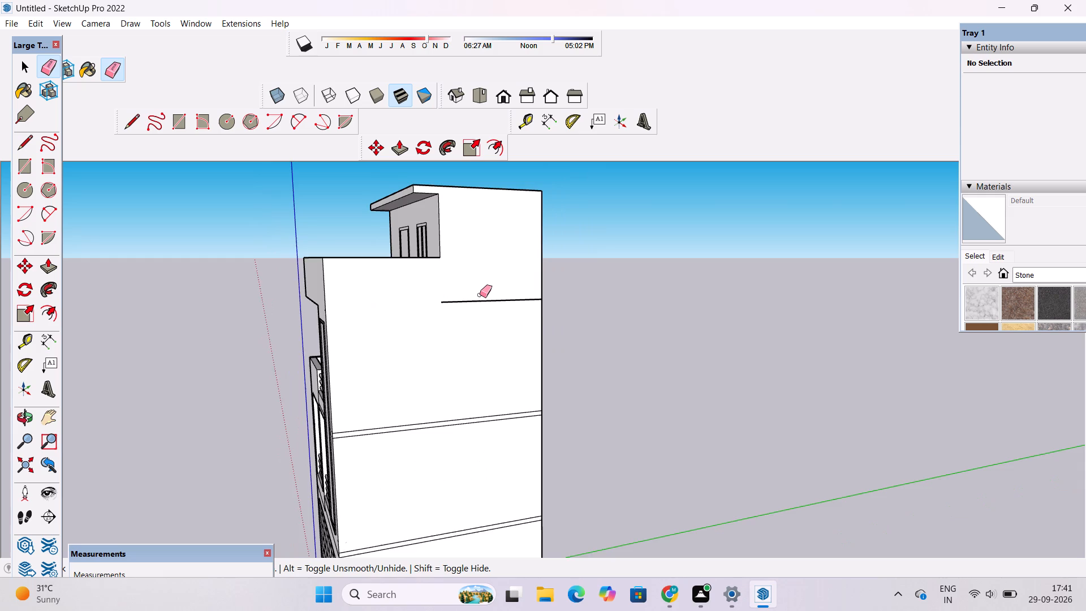
left_click_drag(489, 287, 490, 320)
Erase the middle pair of floor lines on the ramp-side wall, including the leftover segment.
scroll(477, 336, "down", 6)
scroll(463, 389, "up", 6)
left_click_drag(472, 366, 487, 418)
left_click_drag(481, 362, 483, 380)
scroll(460, 380, "down", 5)
left_click_drag(434, 364, 433, 387)
Erase the lower pair of floor lines just above the grid panel level on the ramp-side wall, including the fragments at the front corner.
scroll(454, 428, "up", 5)
left_click_drag(458, 434, 464, 476)
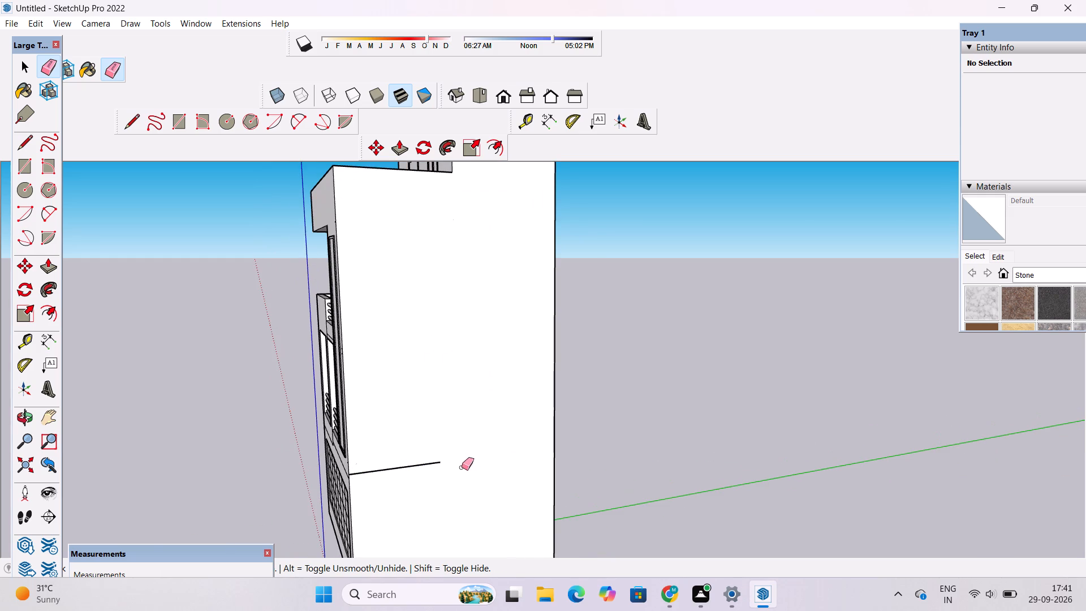
left_click_drag(425, 451, 424, 470)
scroll(327, 463, "up", 5)
scroll(363, 523, "up", 1)
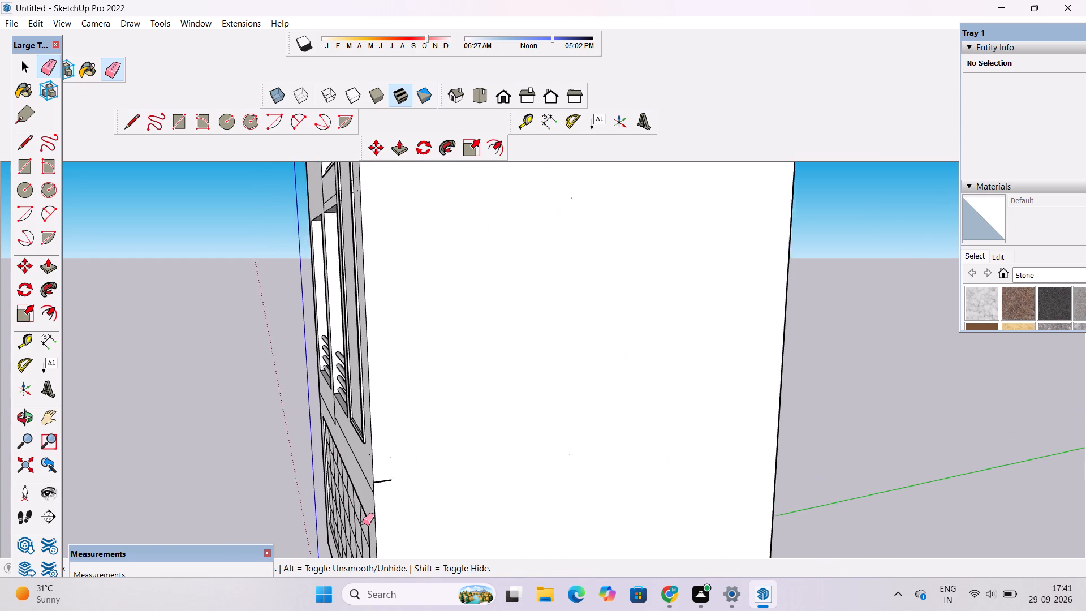
scroll(363, 523, "up", 7)
left_click_drag(411, 424, 412, 437)
key("o")
scroll(411, 427, "down", 7)
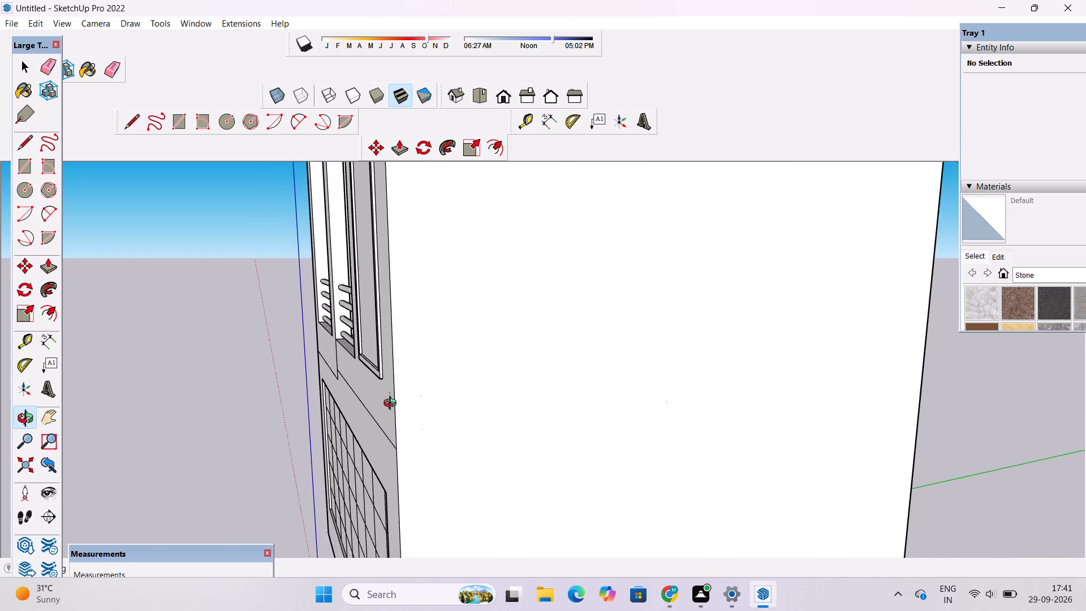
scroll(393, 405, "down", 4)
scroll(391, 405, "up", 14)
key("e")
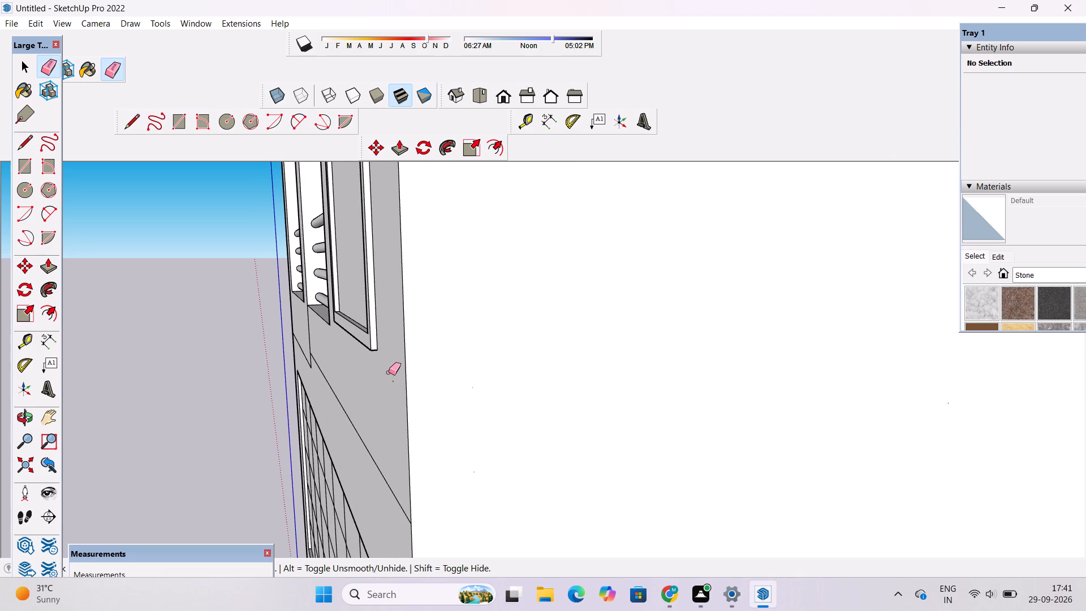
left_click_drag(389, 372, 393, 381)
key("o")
Erase the base line running along the bottom of the ramp-side wall.
scroll(397, 395, "down", 5)
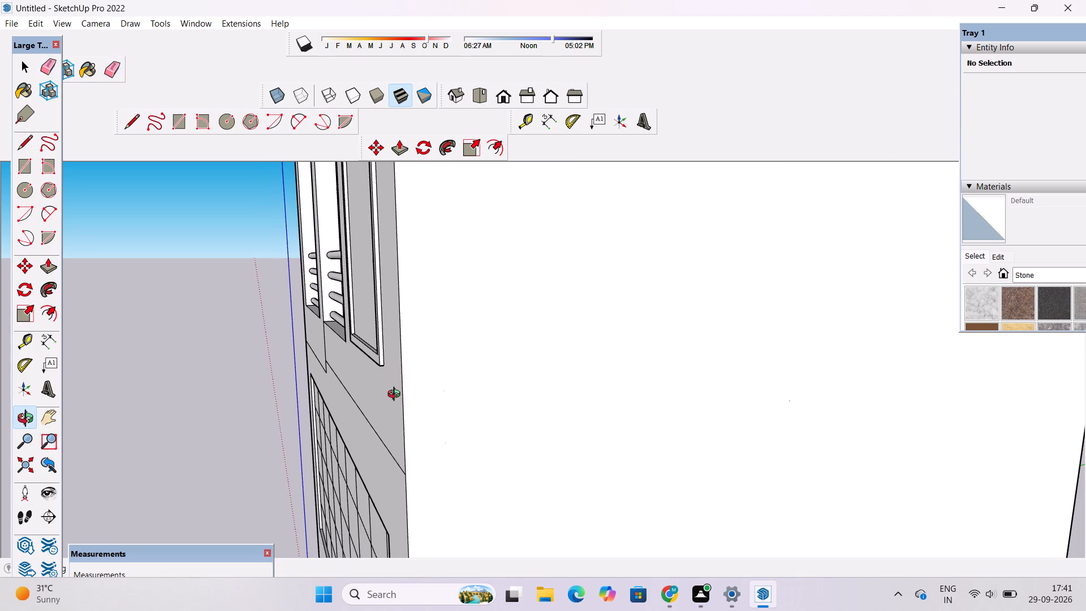
scroll(258, 350, "down", 2)
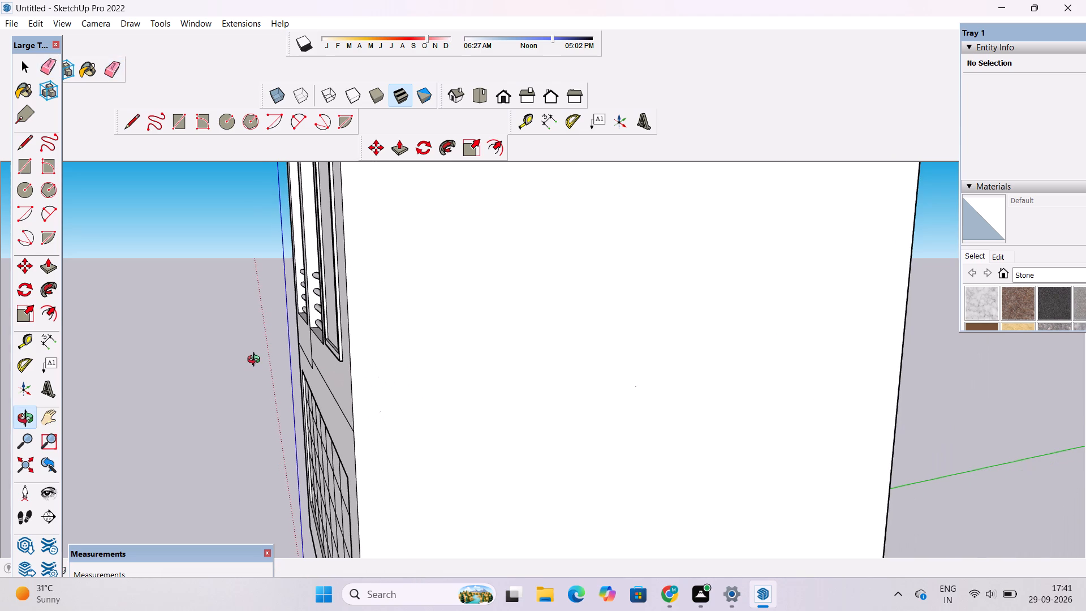
scroll(256, 361, "up", 1)
scroll(256, 361, "down", 11)
left_click_drag(254, 365, 378, 340)
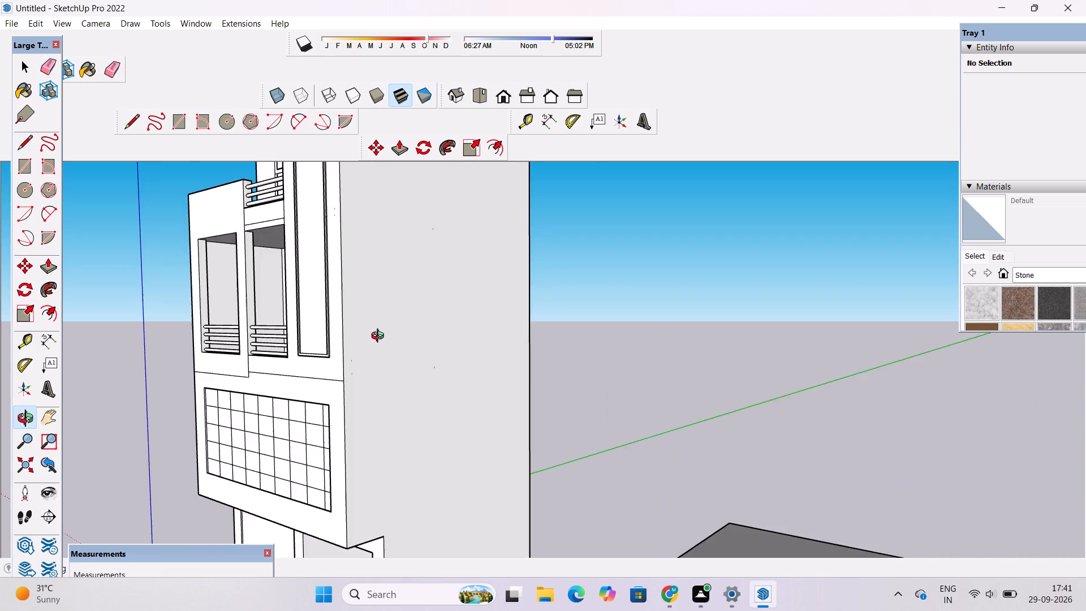
scroll(383, 324, "down", 10)
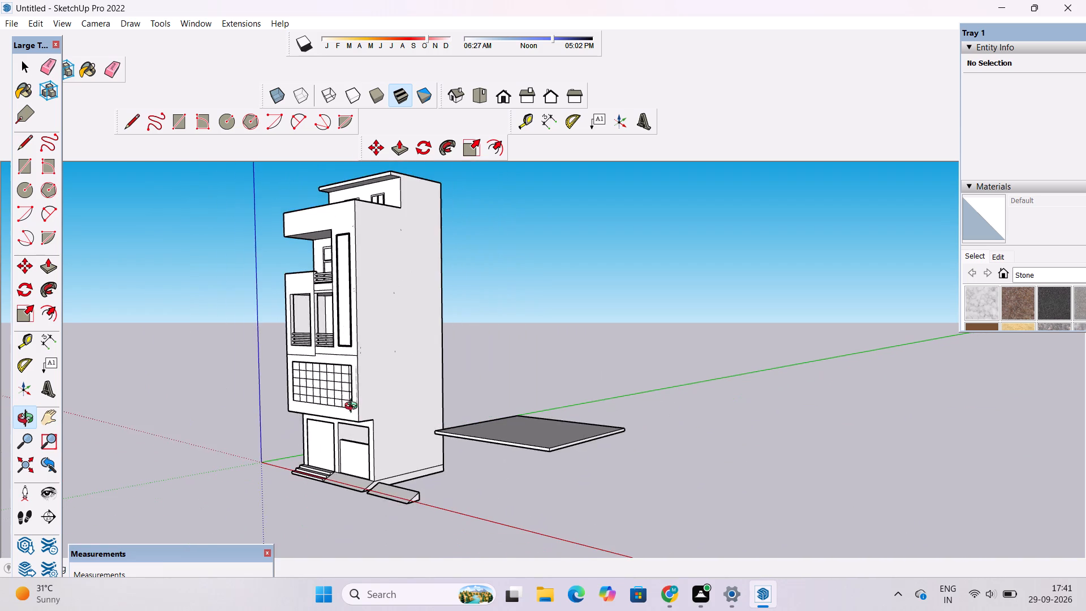
scroll(359, 462, "up", 5)
scroll(398, 502, "up", 13)
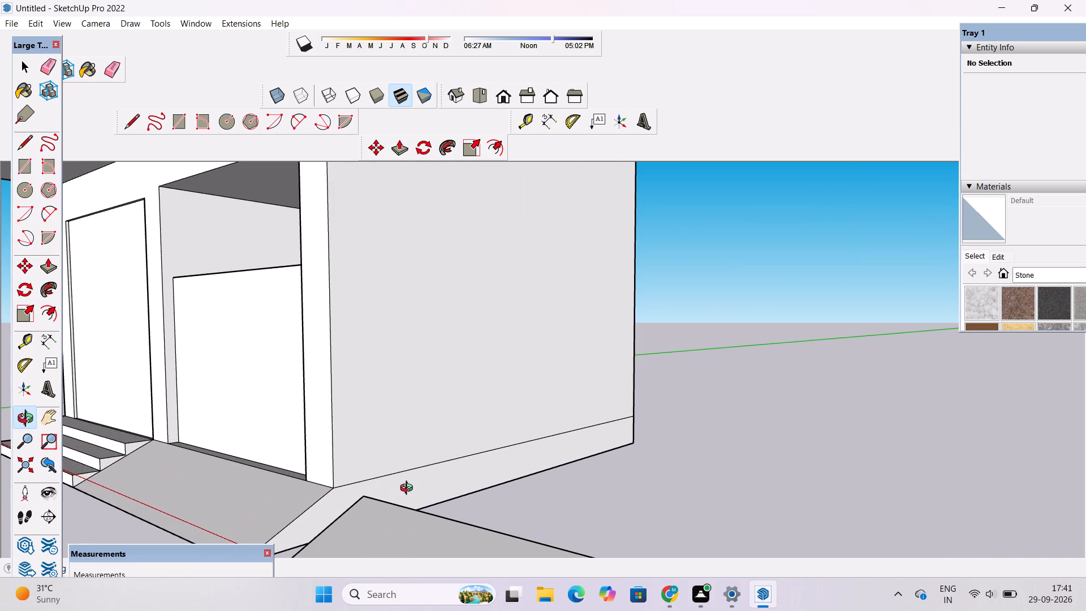
key("e")
left_click_drag(463, 436, 466, 460)
key("o")
scroll(479, 450, "down", 8)
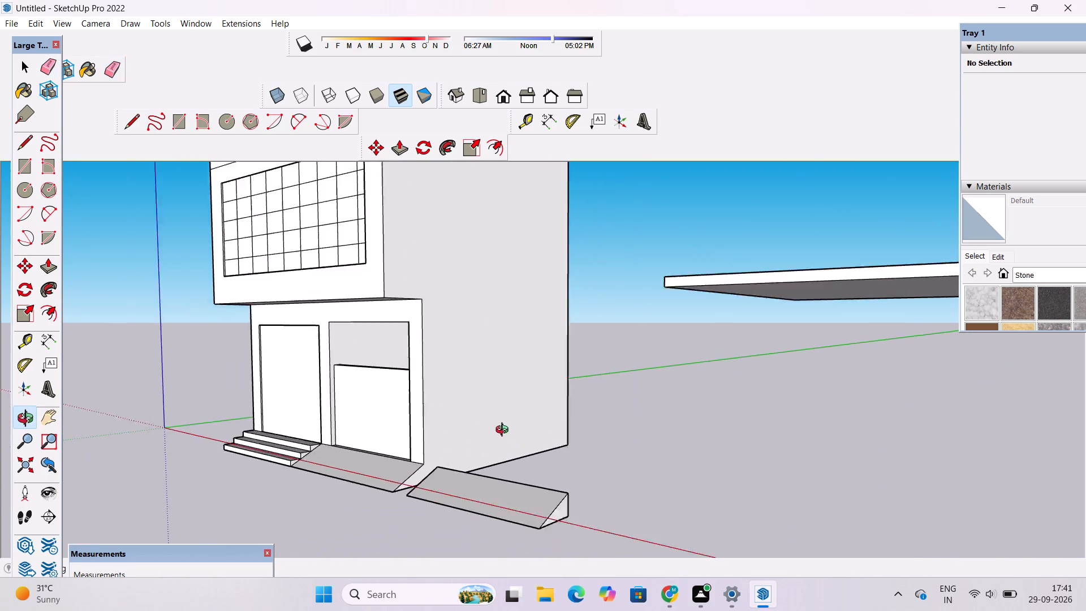
Inspect the front facade and both side walls of the building from several angles.
scroll(505, 431, "down", 6)
left_click_drag(333, 295, 435, 317)
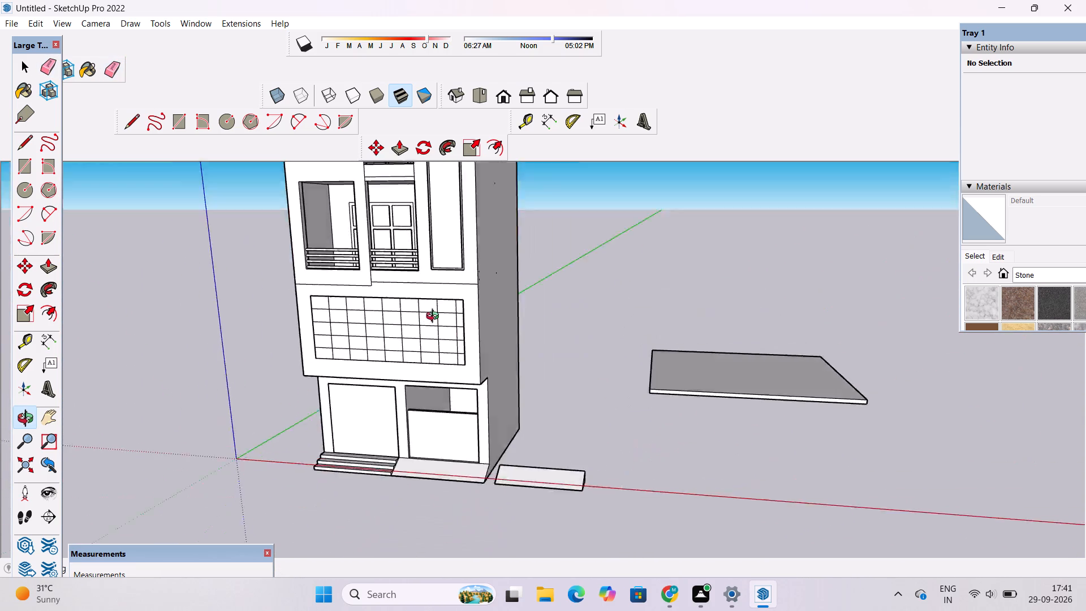
left_click_drag(435, 317, 772, 413)
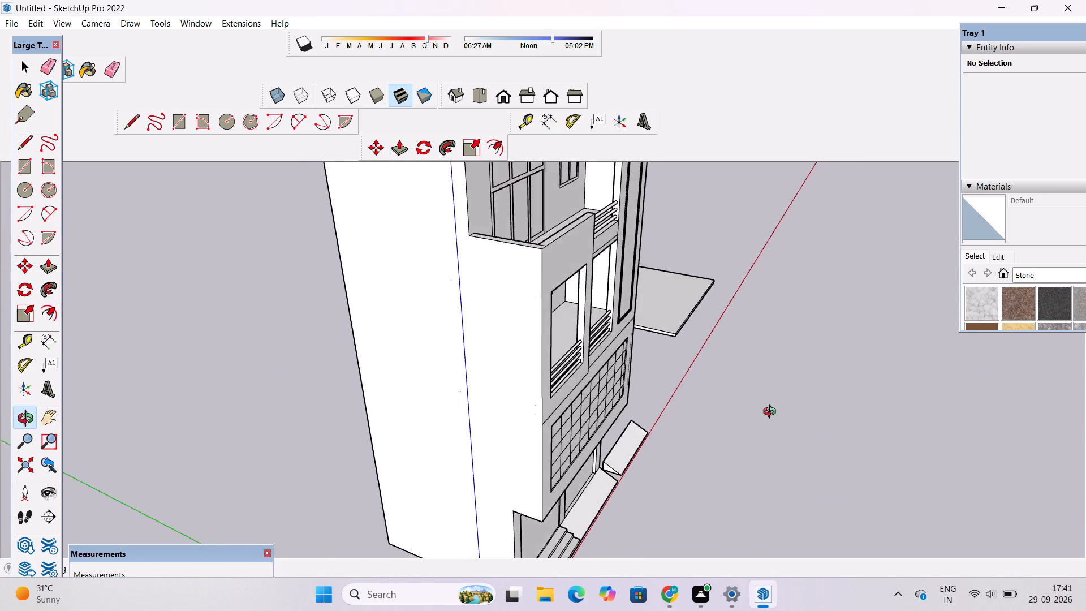
left_click_drag(772, 413, 591, 418)
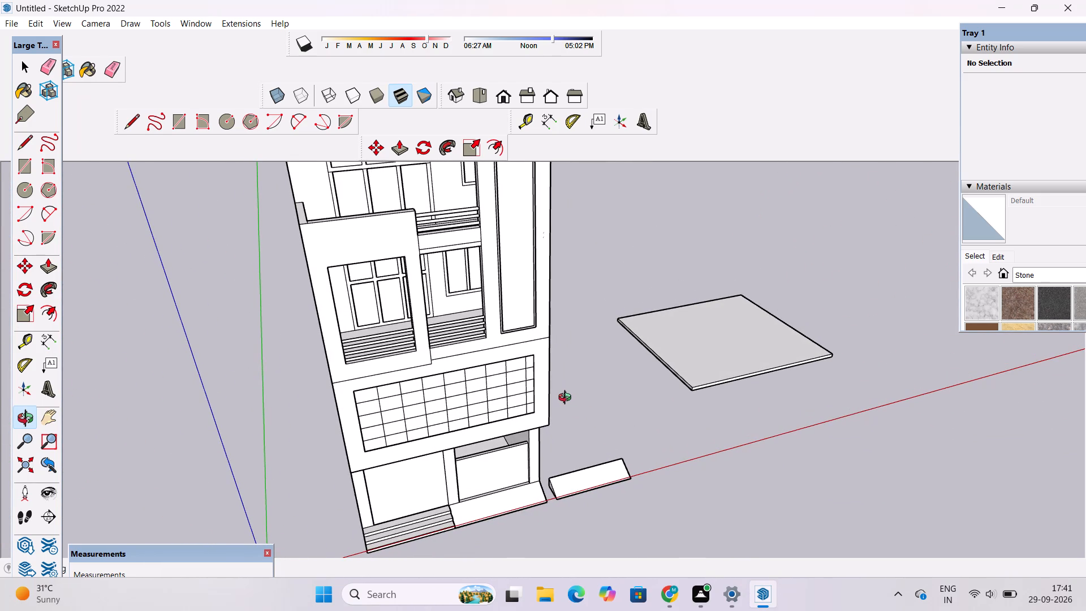
left_click_drag(559, 395, 514, 312)
left_click_drag(573, 298, 717, 441, "shift")
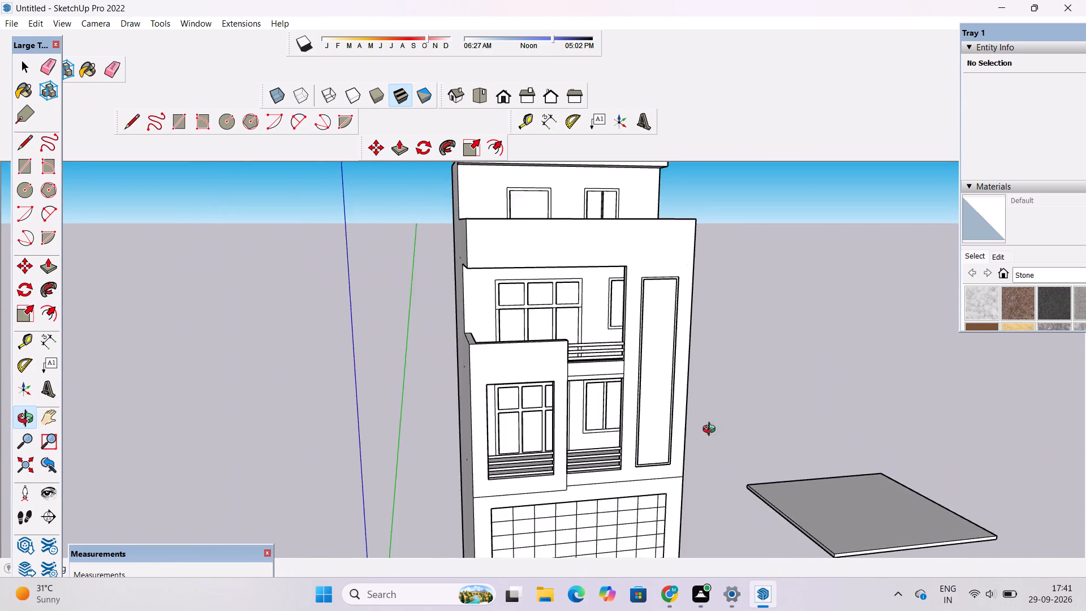
scroll(695, 411, "down", 4)
scroll(610, 364, "up", 4)
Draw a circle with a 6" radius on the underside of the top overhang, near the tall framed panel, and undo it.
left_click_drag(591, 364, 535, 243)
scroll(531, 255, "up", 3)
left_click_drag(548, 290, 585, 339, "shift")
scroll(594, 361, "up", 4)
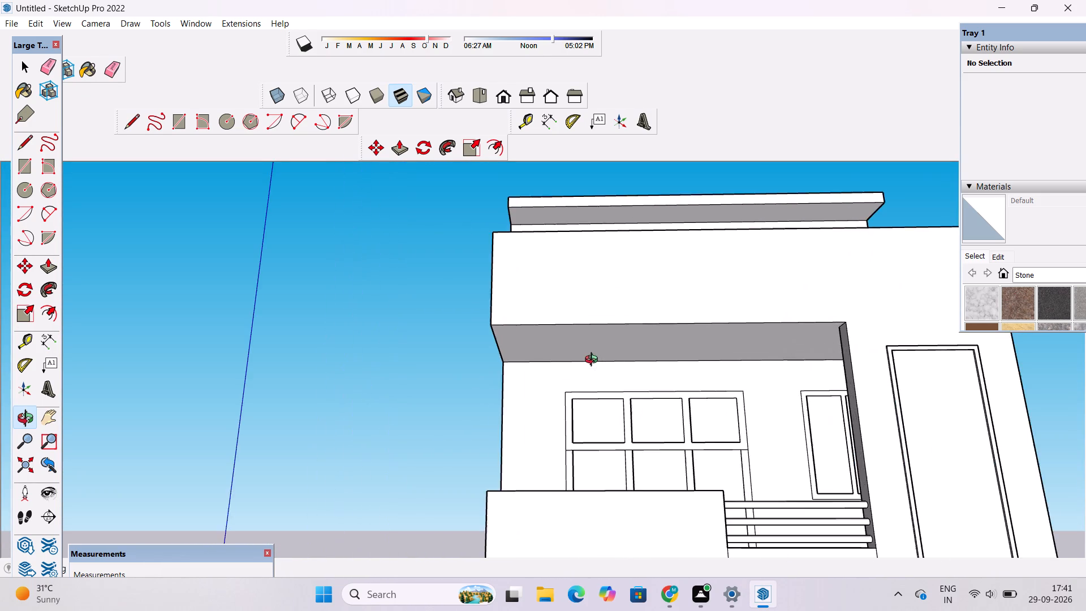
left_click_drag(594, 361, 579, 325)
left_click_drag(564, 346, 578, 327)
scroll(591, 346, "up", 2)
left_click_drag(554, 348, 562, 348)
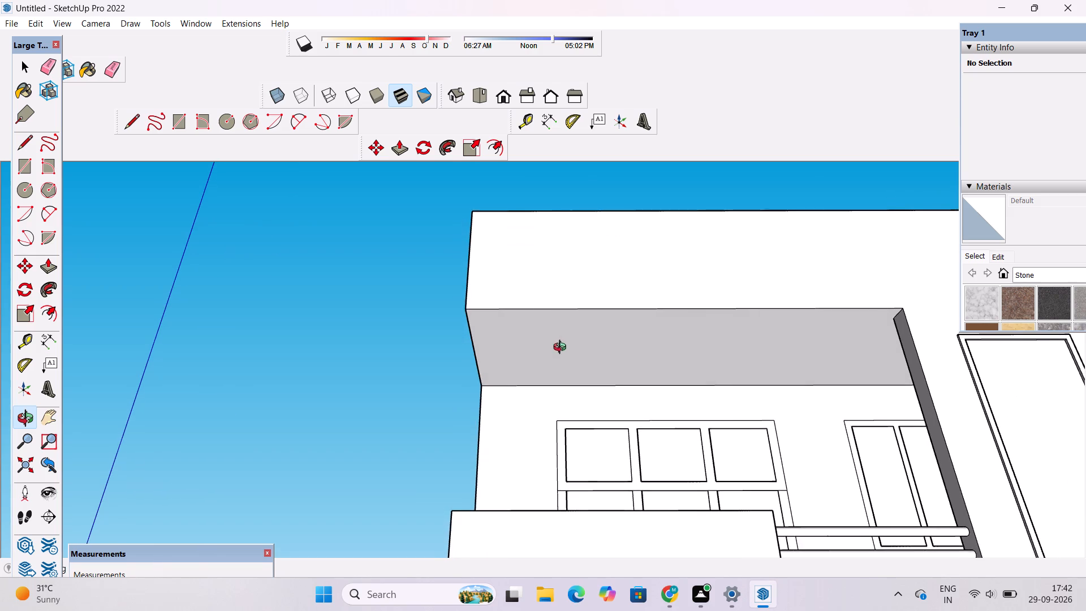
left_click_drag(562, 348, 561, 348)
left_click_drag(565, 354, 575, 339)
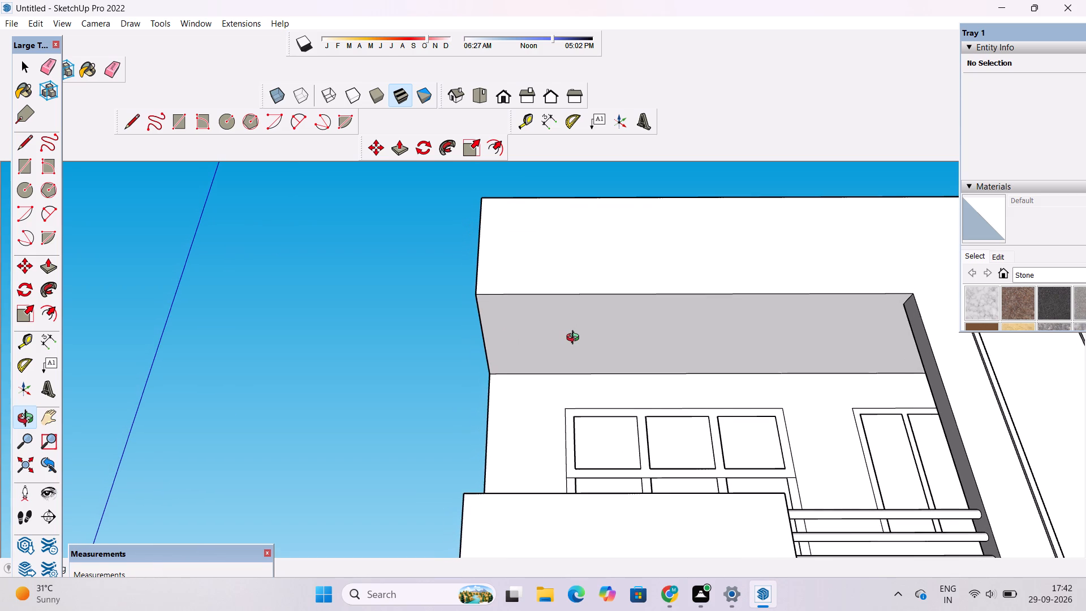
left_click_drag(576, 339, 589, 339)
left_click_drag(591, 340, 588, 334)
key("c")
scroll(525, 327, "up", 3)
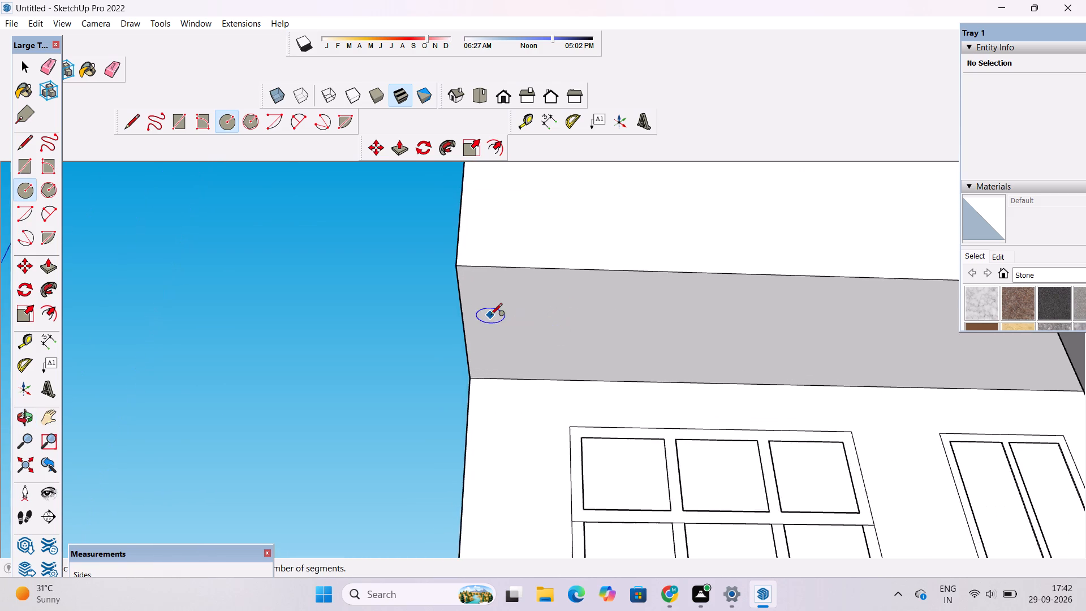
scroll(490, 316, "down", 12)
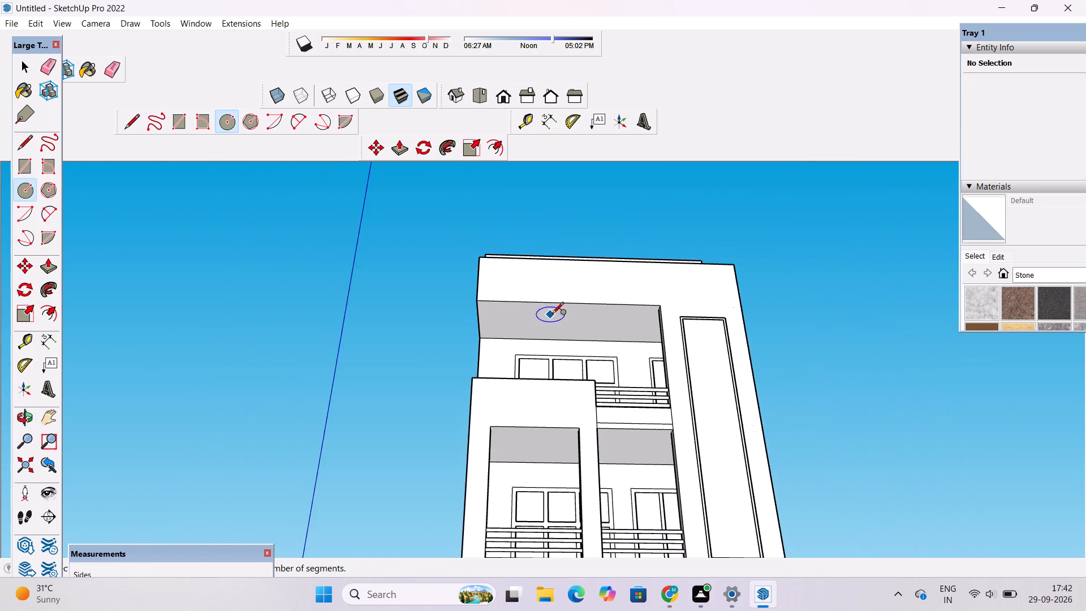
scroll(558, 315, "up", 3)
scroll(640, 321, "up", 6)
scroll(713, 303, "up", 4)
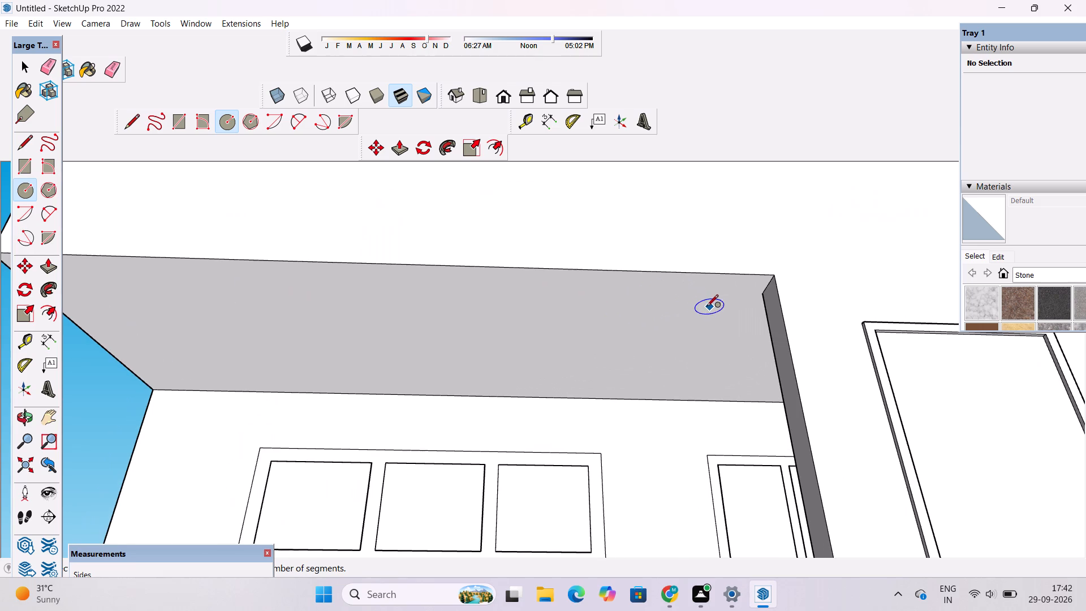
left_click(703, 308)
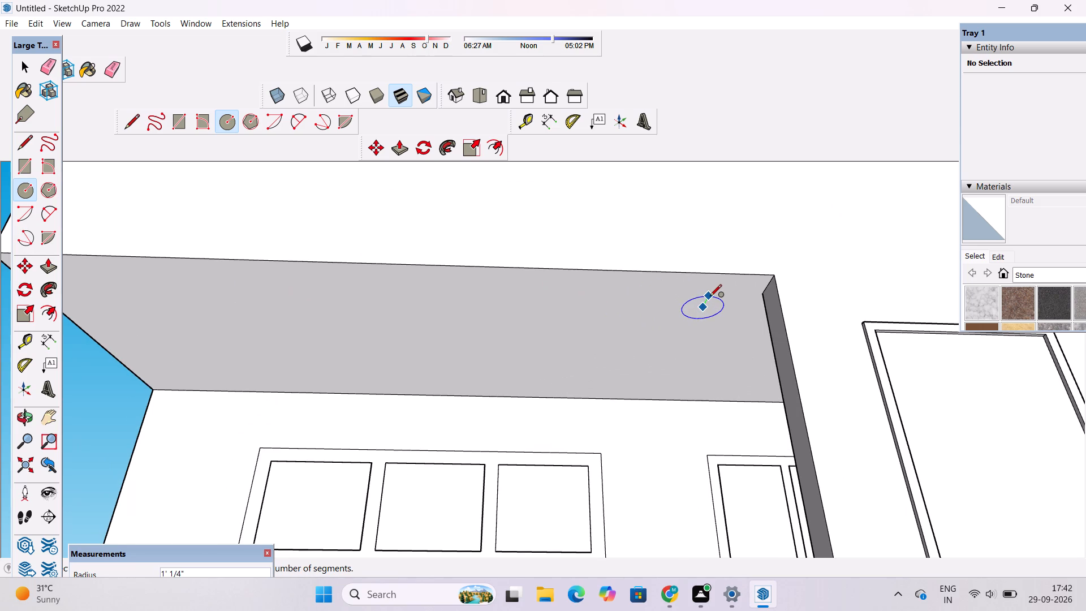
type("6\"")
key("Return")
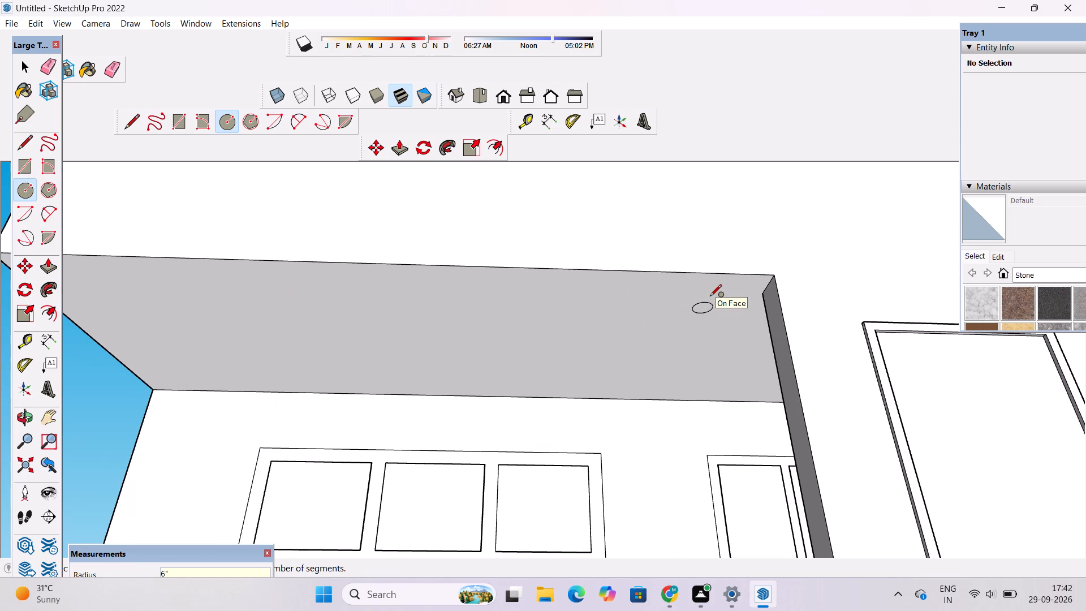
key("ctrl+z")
Draw a circle with a 1' radius on the underside of the top overhang, near the end beside the tall framed panel.
left_click(696, 310)
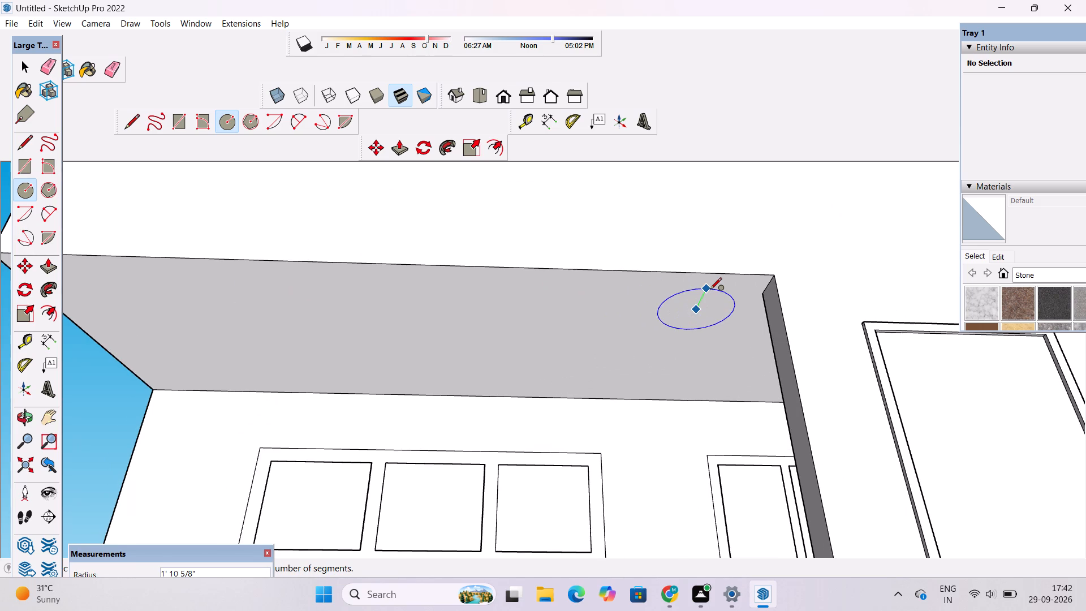
type("1'")
key("Return")
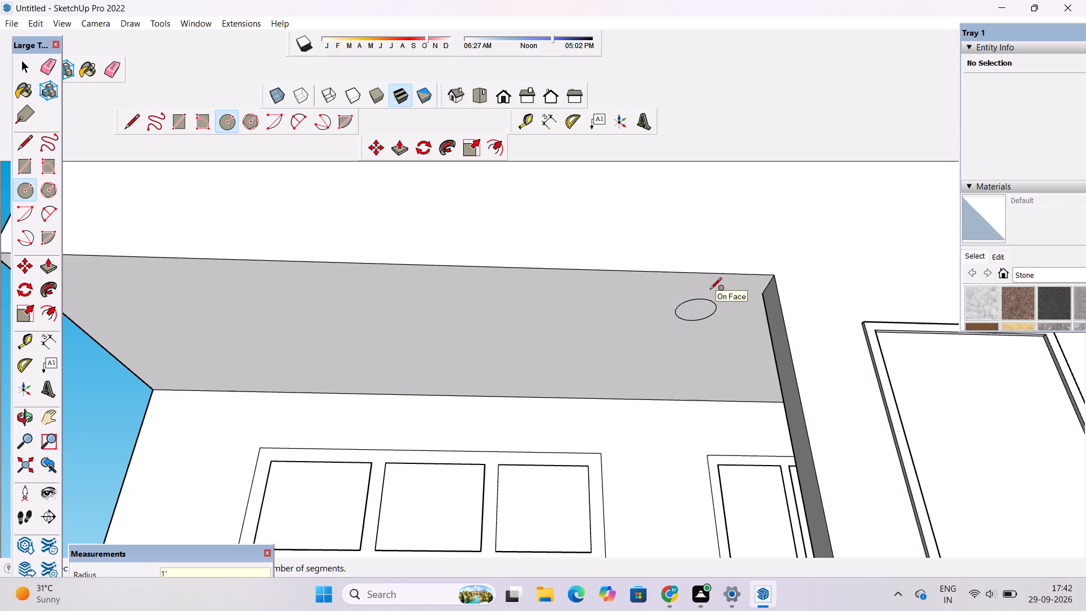
Copy the circle 7' along the overhang's underside toward its outer end and repeat it as an array of 4 copies.
key("space")
double_click(693, 302)
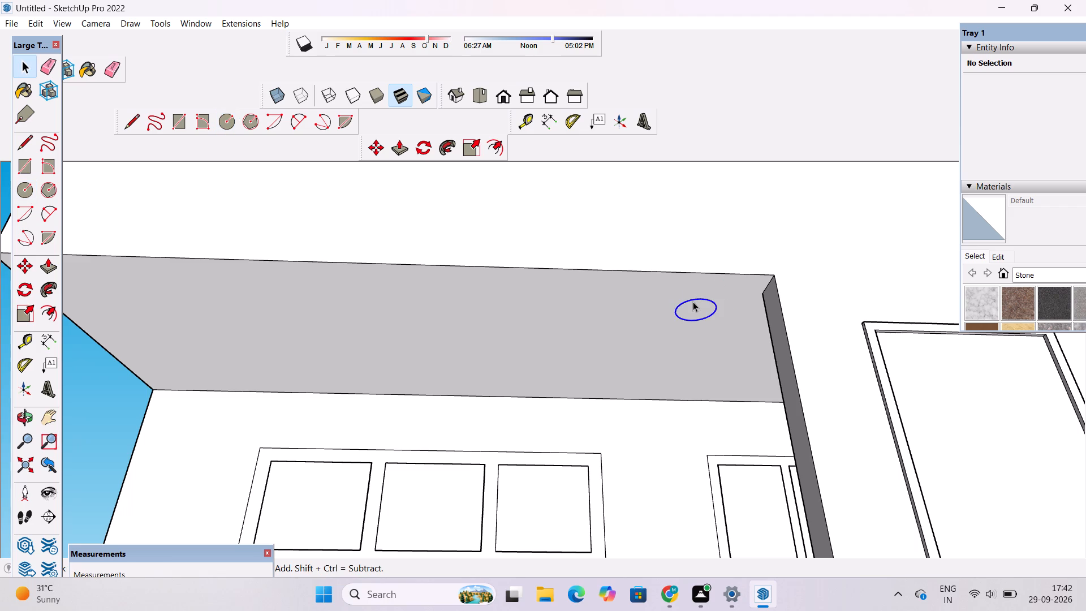
left_click(105, 412)
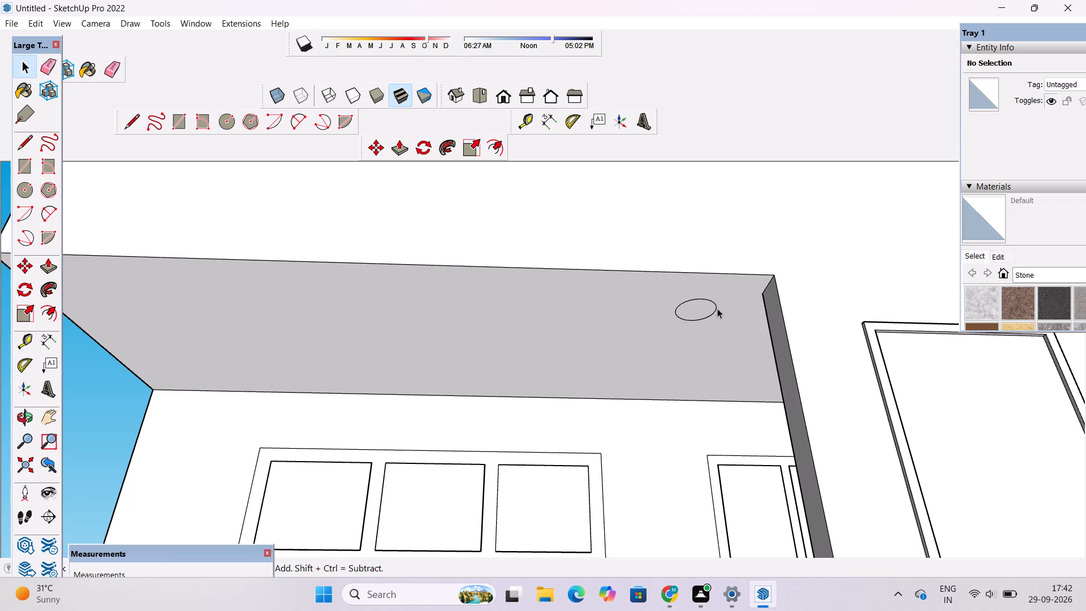
double_click(700, 306)
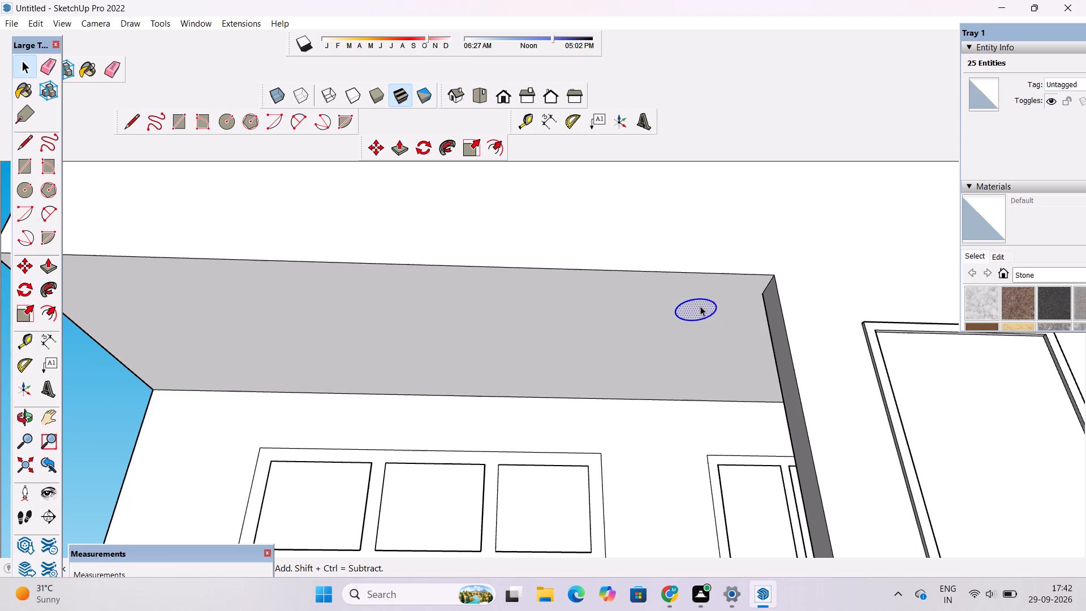
key("m")
left_click(674, 310)
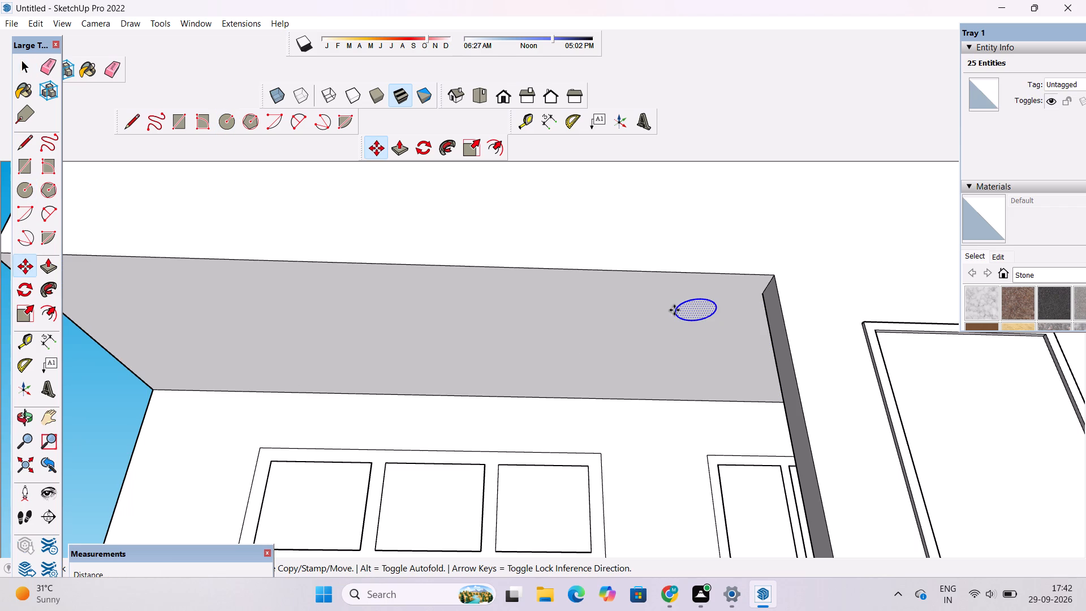
scroll(524, 307, "down", 5)
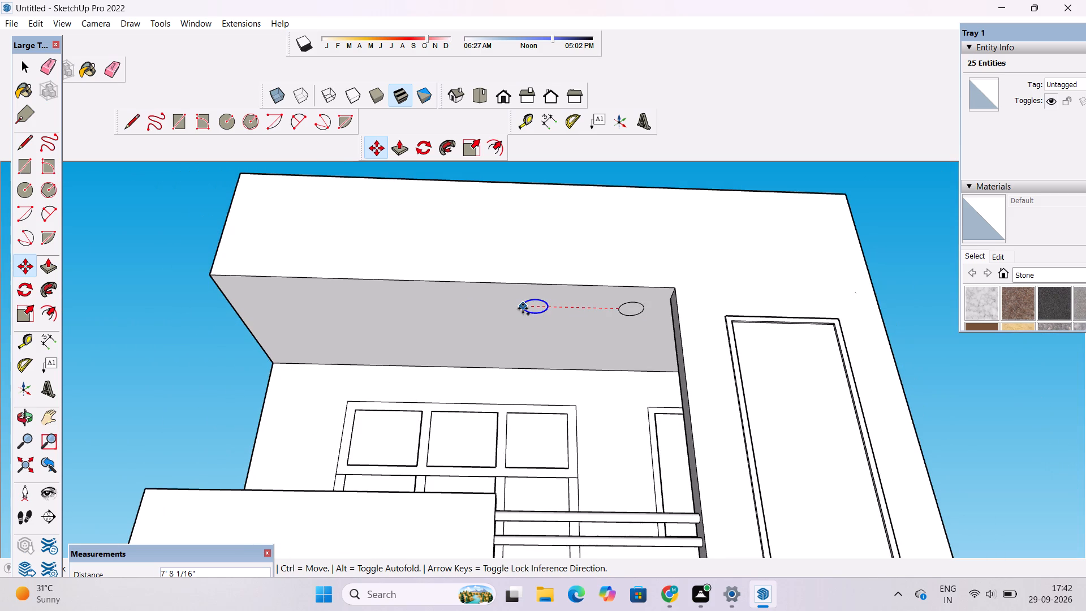
type("7'")
key("Return")
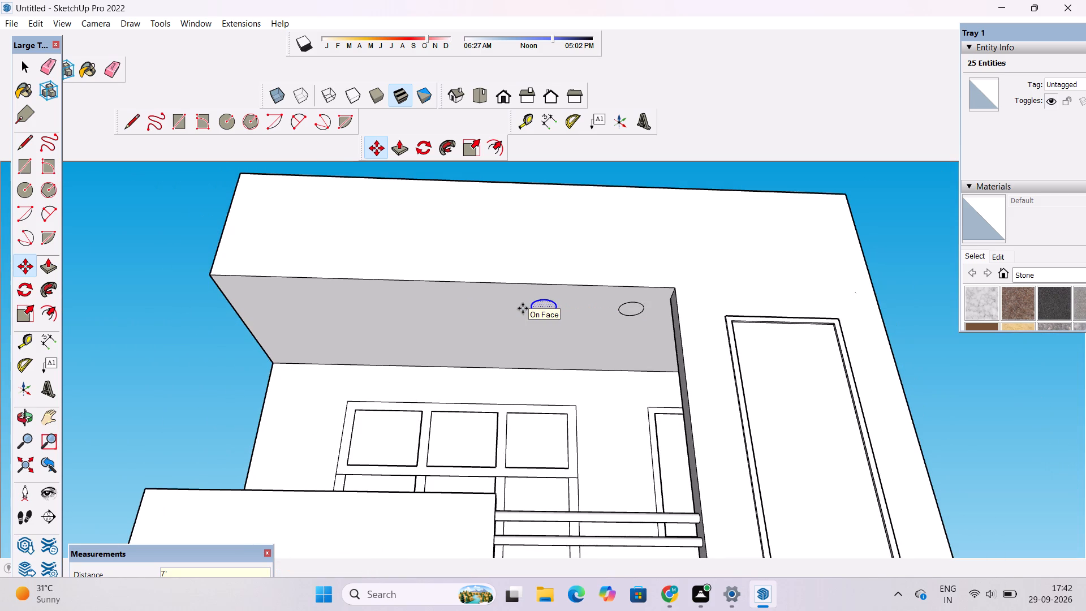
key("asterisk")
key("4")
key("Return")
key("space")
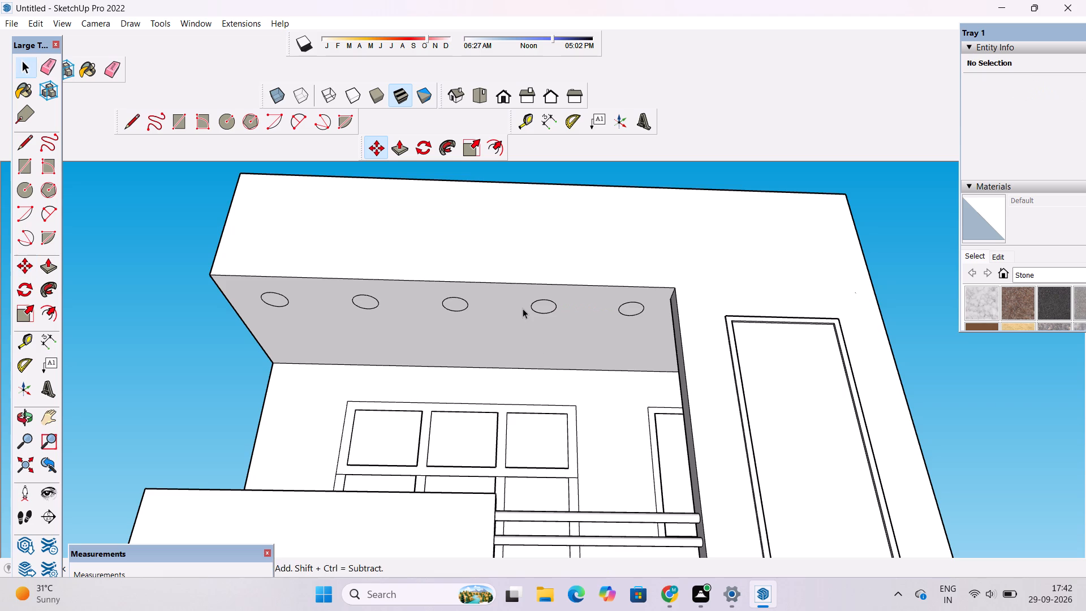
Check the row of circles under the top overhang, along with the complete front of the building.
type("o")
scroll(523, 308, "down", 5)
left_click_drag(523, 312, 533, 380)
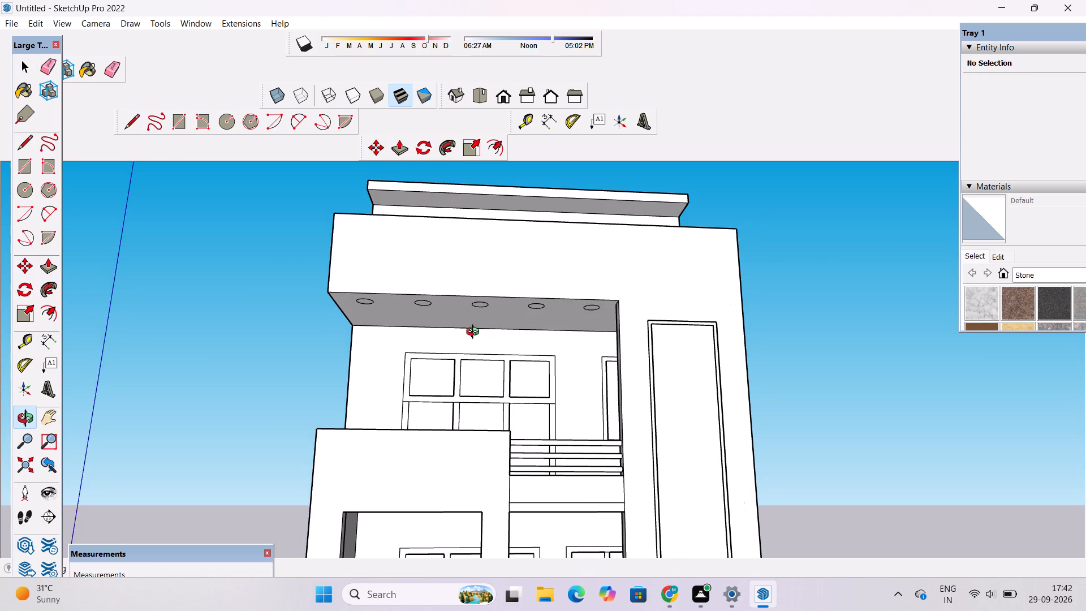
scroll(460, 338, "down", 4)
scroll(473, 368, "up", 1)
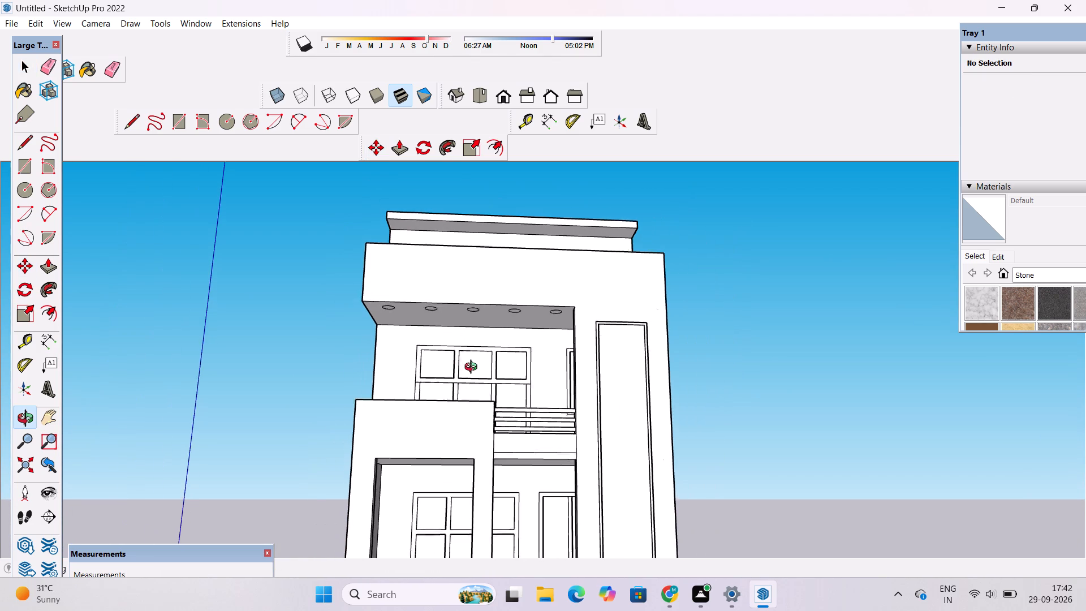
scroll(473, 368, "up", 3)
scroll(474, 336, "down", 6)
left_click_drag(531, 311, 480, 418)
scroll(451, 377, "down", 6)
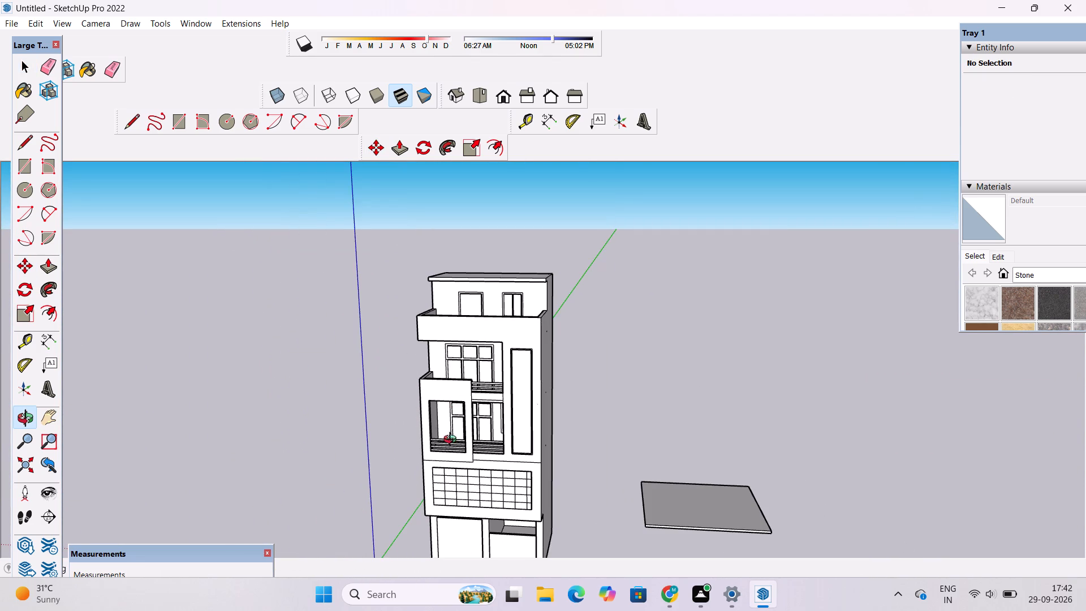
left_click_drag(462, 446, 473, 337, "shift")
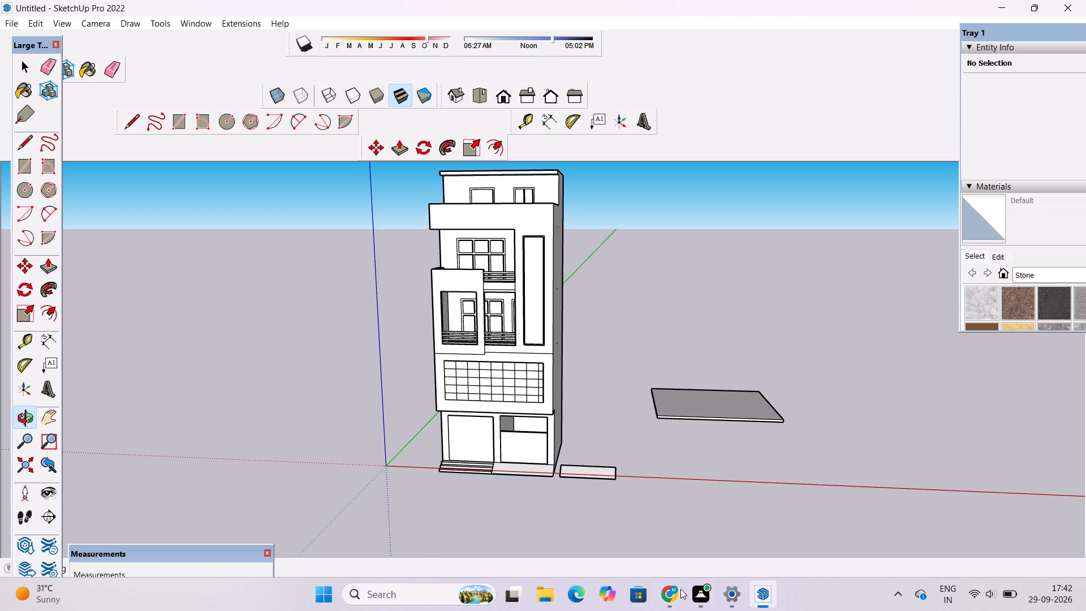
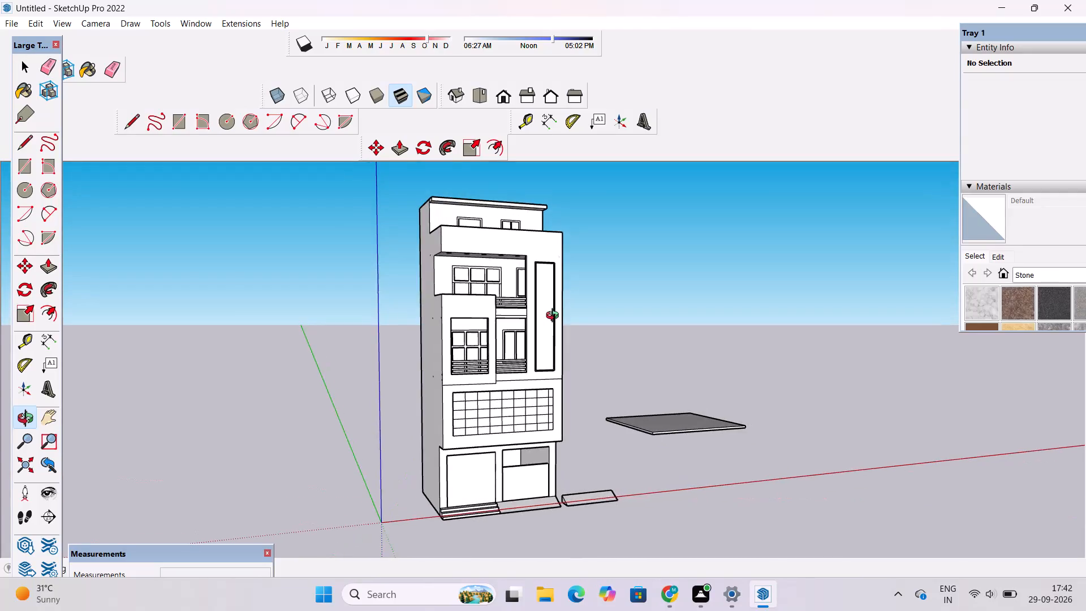
Erase the small stray edge marks on the building's side wall beside the projecting first balcony.
scroll(554, 322, "up", 8)
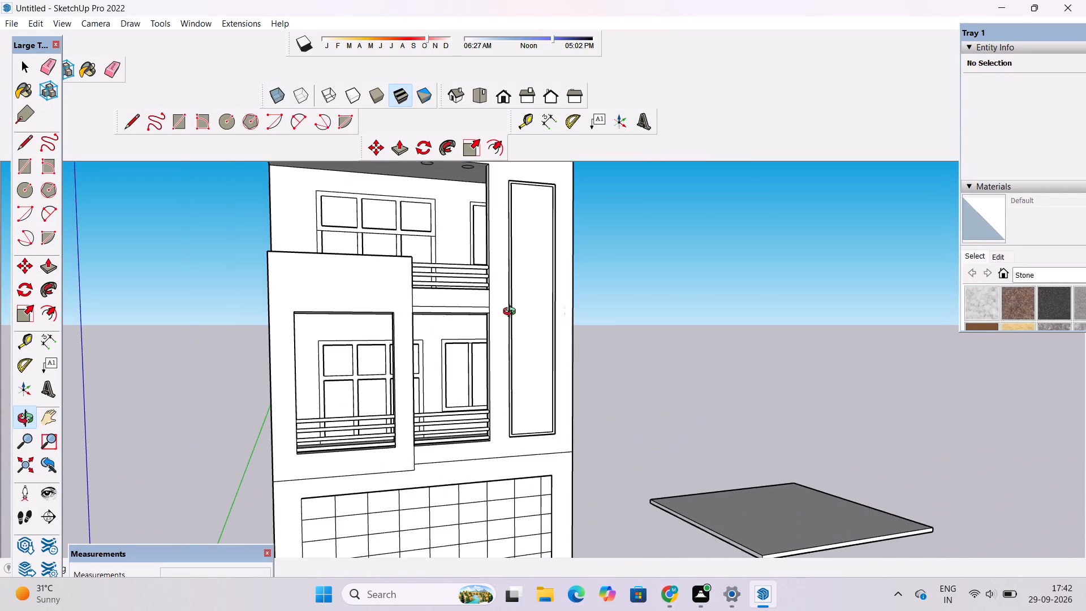
scroll(361, 340, "down", 5)
left_click_drag(271, 342, 403, 324, "shift")
left_click_drag(405, 333, 503, 335)
scroll(493, 326, "up", 4)
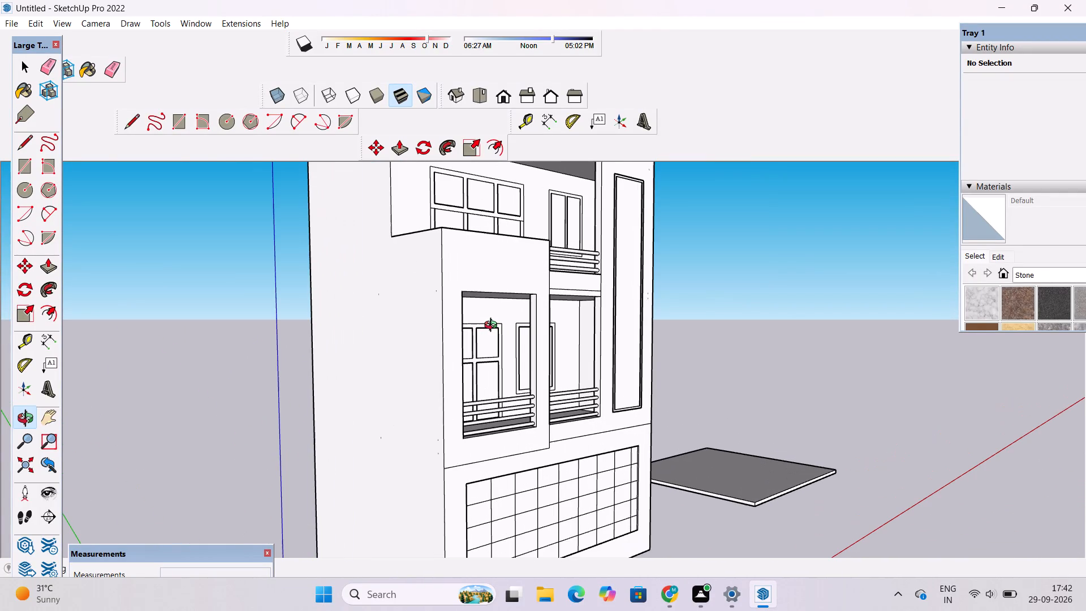
left_click_drag(415, 354, 424, 312, "shift")
left_click_drag(424, 312, 424, 321)
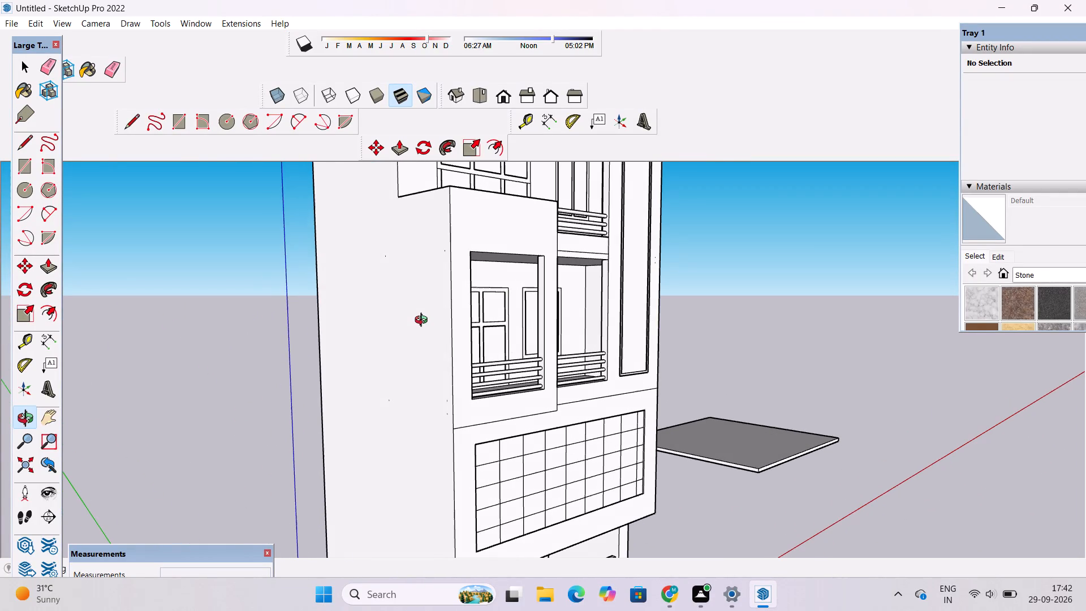
key("e")
scroll(414, 317, "up", 4)
left_click_drag(455, 196, 459, 219)
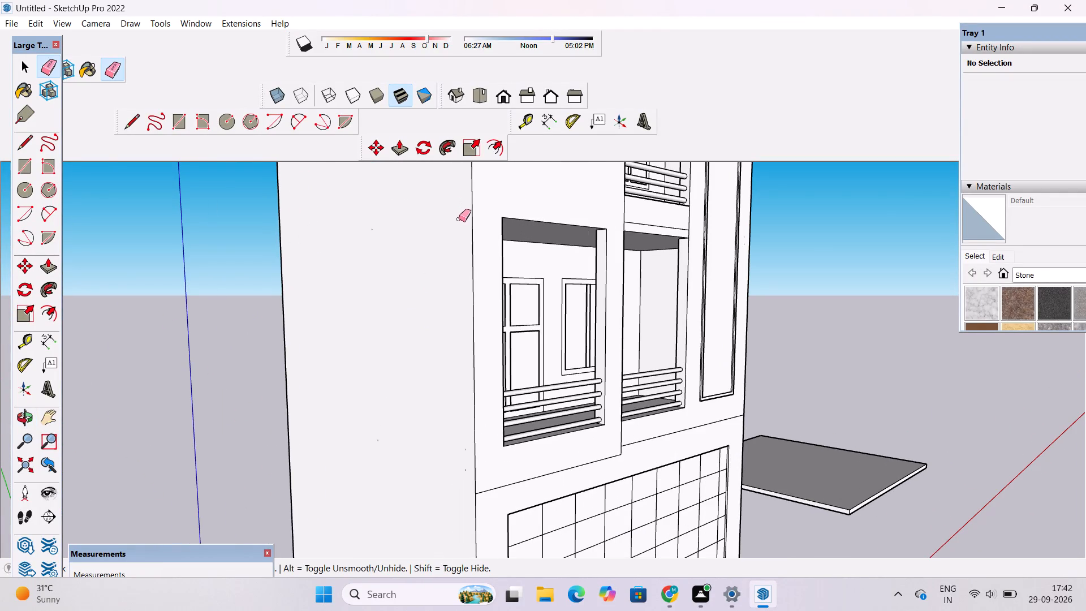
left_click_drag(459, 219, 450, 230)
left_click_drag(391, 210, 373, 227)
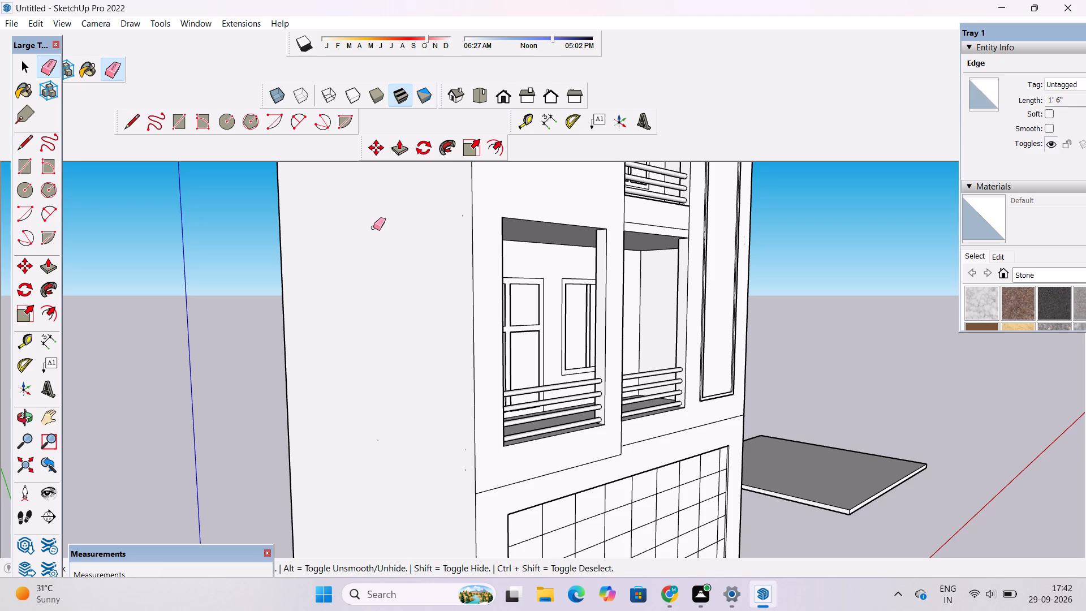
left_click(373, 228)
left_click_drag(373, 227, 373, 230)
Erase the loose ramp block and the floating flat slab standing beside the building.
scroll(407, 239, "down", 6)
key("o")
scroll(378, 265, "down", 6)
left_click_drag(579, 307, 471, 291)
left_click_drag(455, 290, 439, 316, "shift")
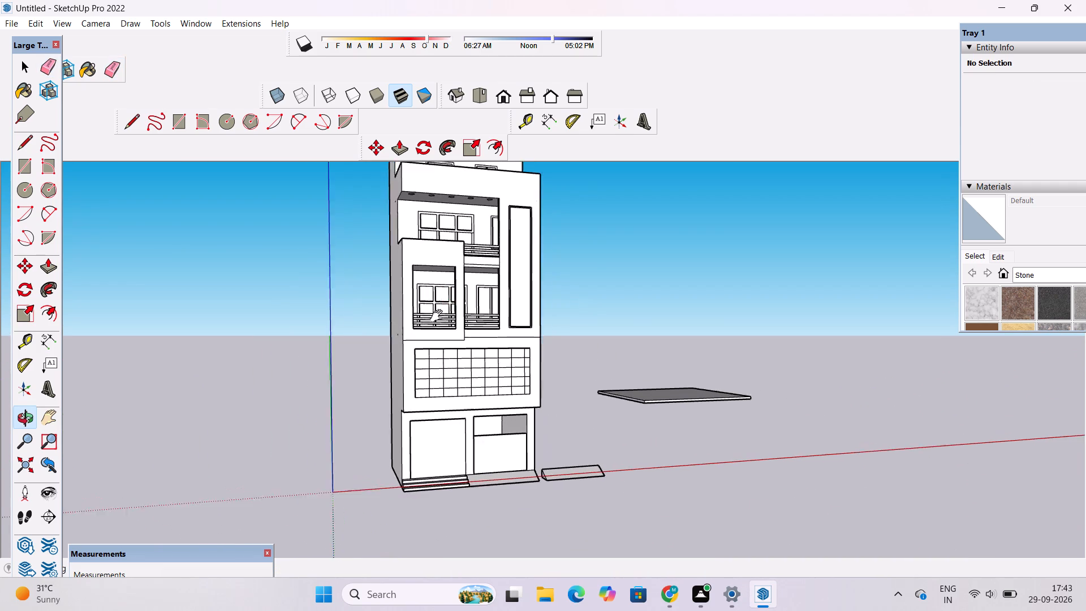
left_click_drag(439, 316, 438, 319, "shift")
scroll(421, 321, "down", 4)
left_click_drag(493, 300, 454, 357, "shift")
scroll(454, 357, "up", 4)
left_click_drag(444, 373, 433, 269, "shift")
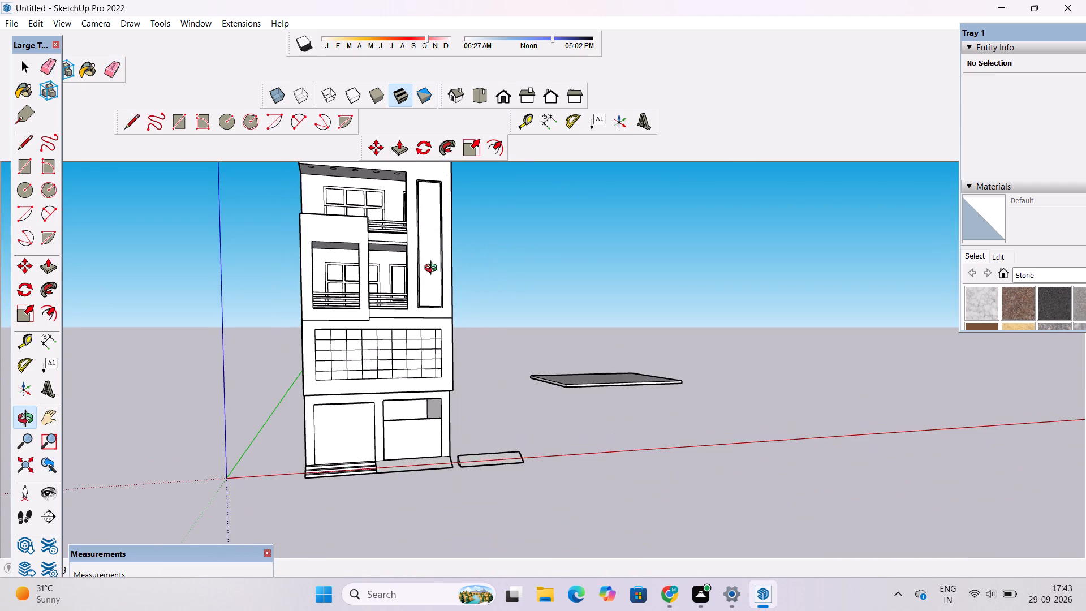
left_click_drag(498, 448, 495, 441, "shift")
left_click_drag(502, 515, 498, 528)
scroll(432, 368, "down", 5)
scroll(445, 413, "up", 5)
left_click_drag(553, 435, 503, 470)
key("e")
scroll(471, 437, "up", 4)
left_click_drag(532, 373, 538, 411)
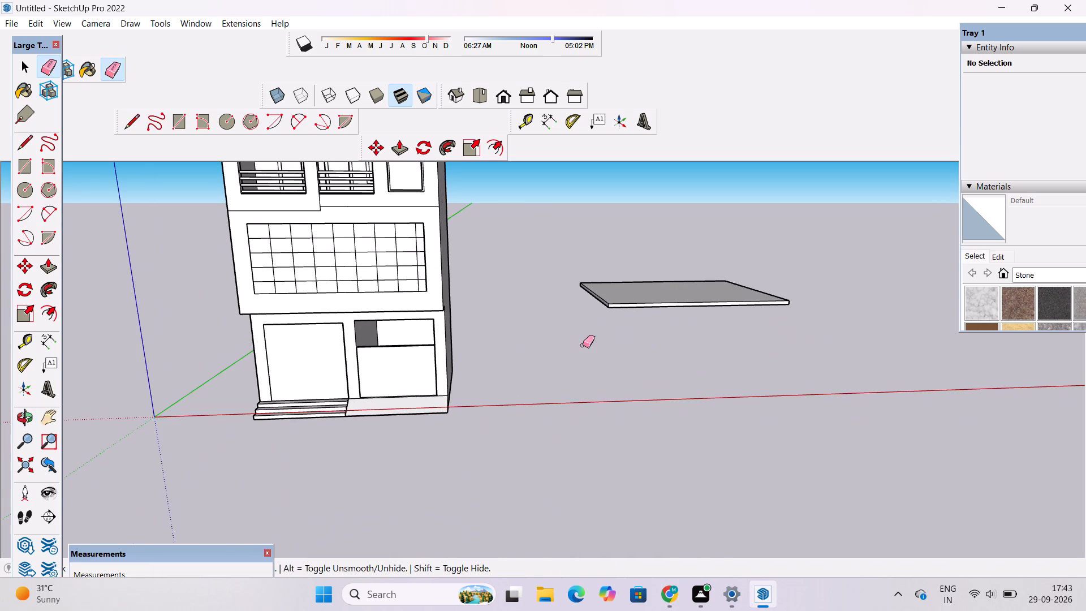
left_click_drag(651, 281, 652, 293)
Examine the ground-floor front with its door opening, window recess and entrance steps.
key("o")
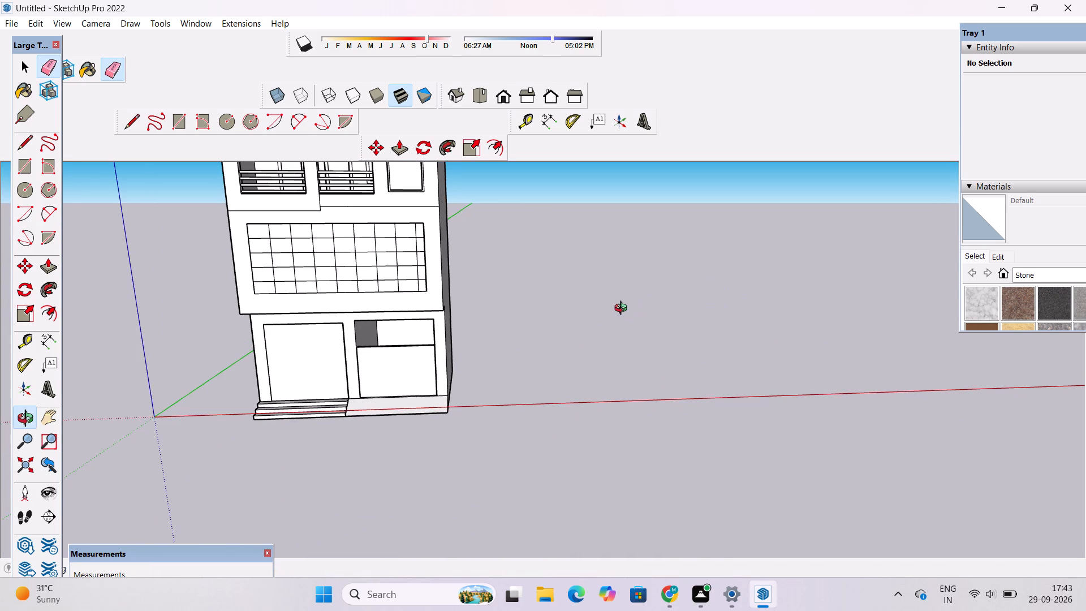
scroll(619, 317, "down", 3)
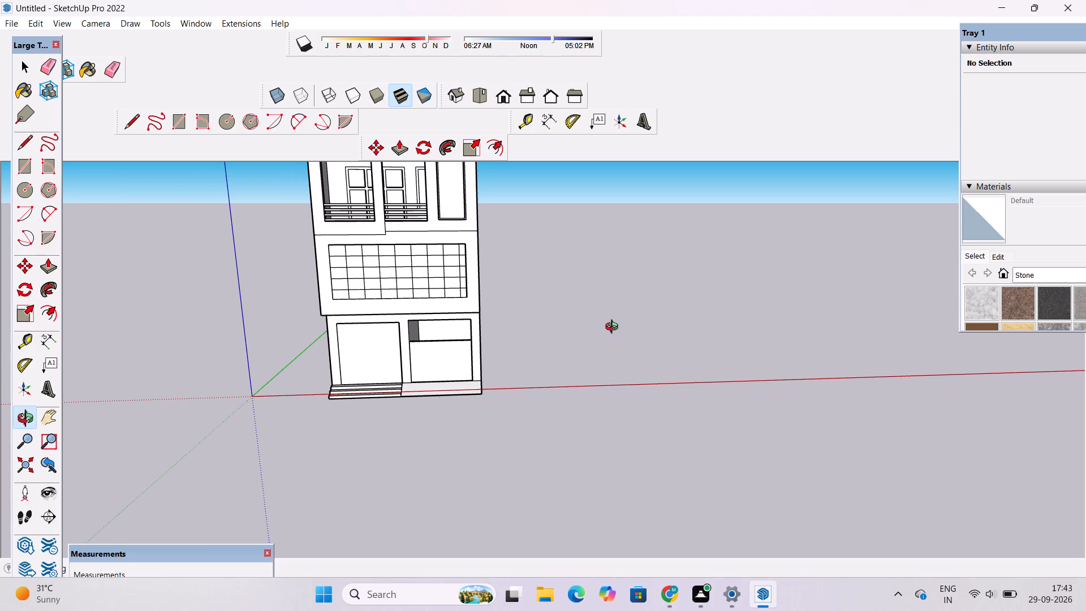
left_click_drag(587, 348, 658, 389, "shift")
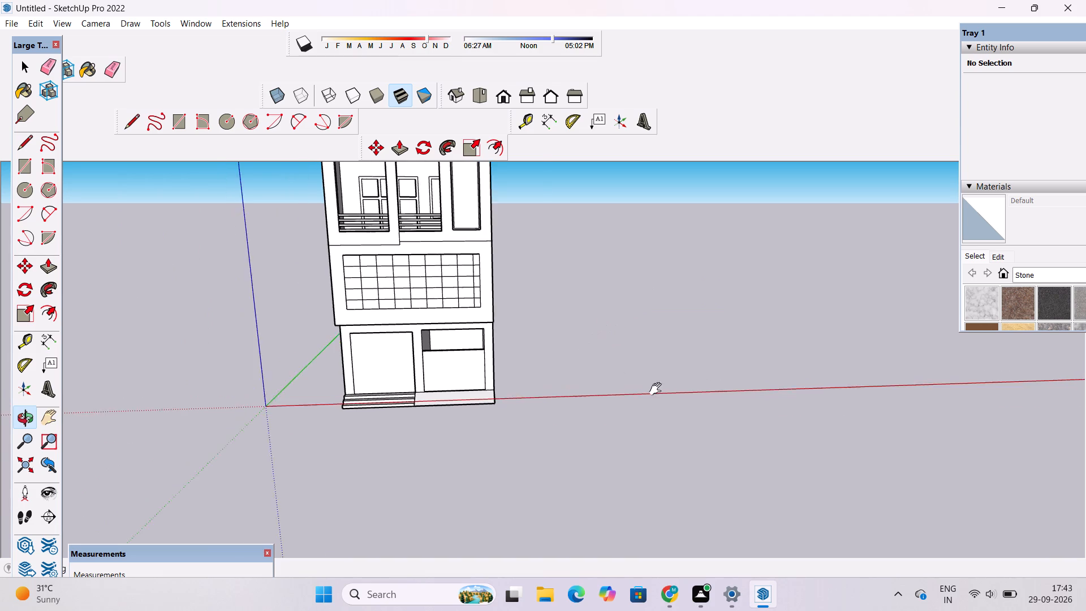
left_click_drag(658, 389, 670, 404, "shift")
left_click_drag(576, 414, 539, 355)
scroll(489, 403, "up", 7)
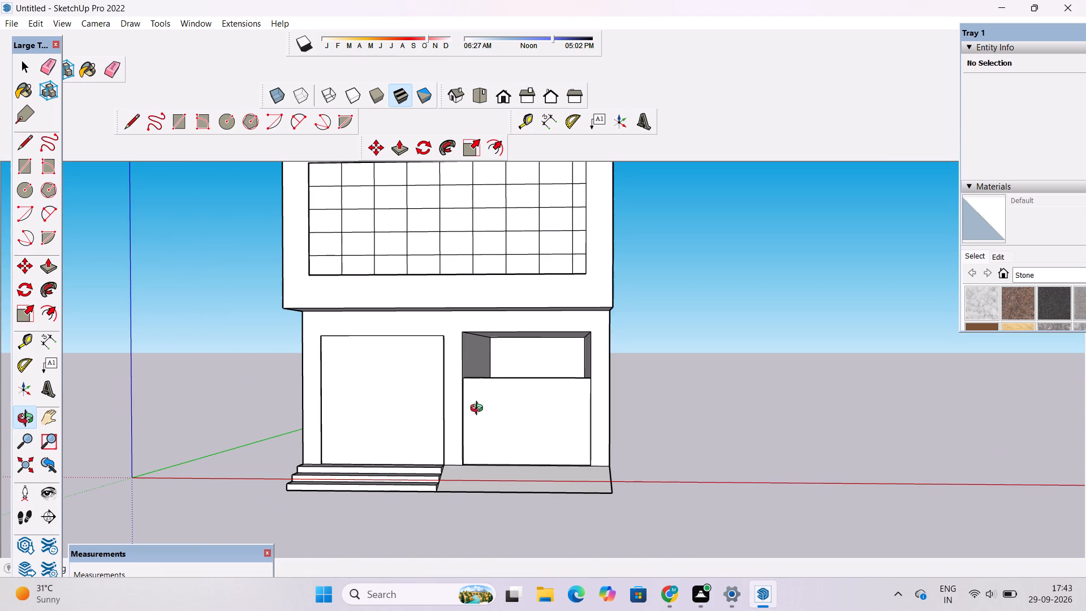
scroll(479, 410, "down", 1)
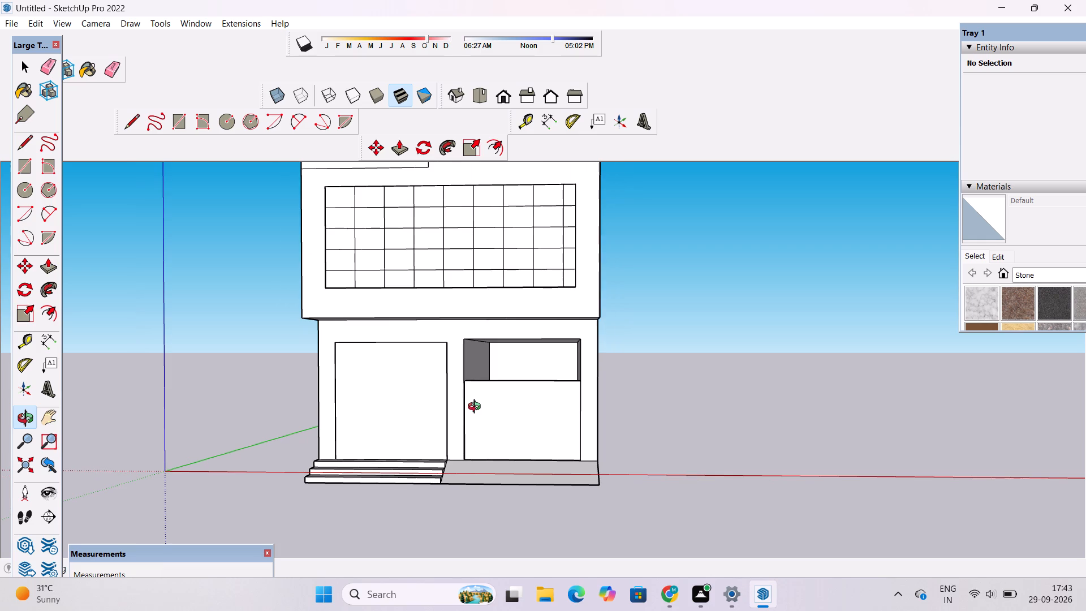
scroll(488, 395, "down", 5)
scroll(458, 432, "up", 5)
left_click_drag(448, 433, 520, 418)
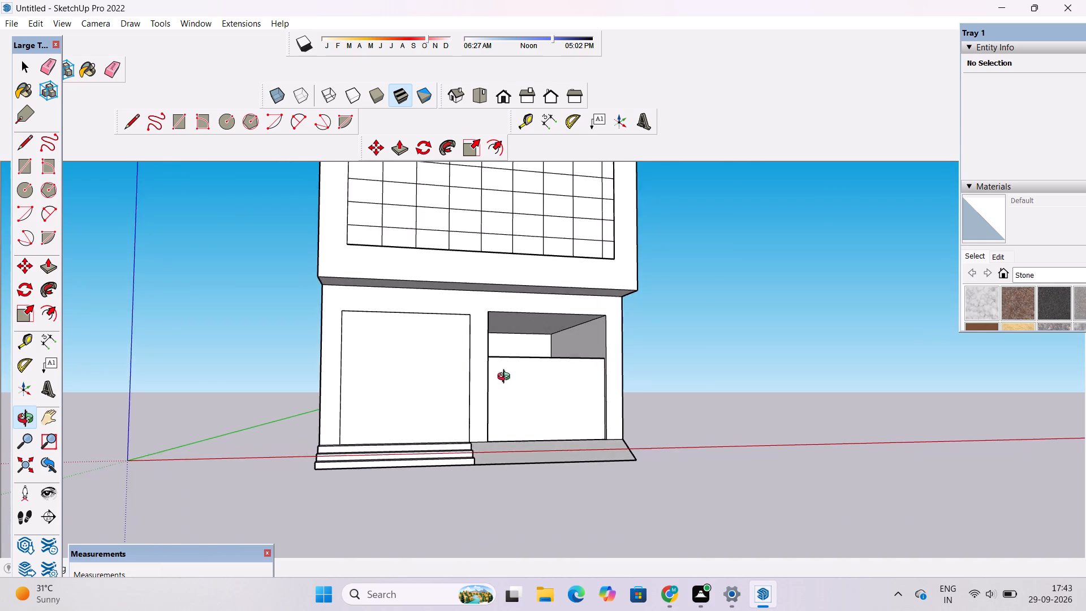
Erase the extra edge where the top entrance step meets the base of the door recess.
scroll(459, 339, "up", 5)
left_click_drag(452, 381, 301, 359)
scroll(397, 331, "down", 3)
left_click_drag(393, 348, 445, 439)
scroll(382, 420, "up", 8)
left_click_drag(367, 420, 537, 359)
scroll(537, 363, "up", 3)
left_click_drag(533, 412, 521, 253)
scroll(523, 244, "down", 6)
left_click_drag(533, 303, 523, 459)
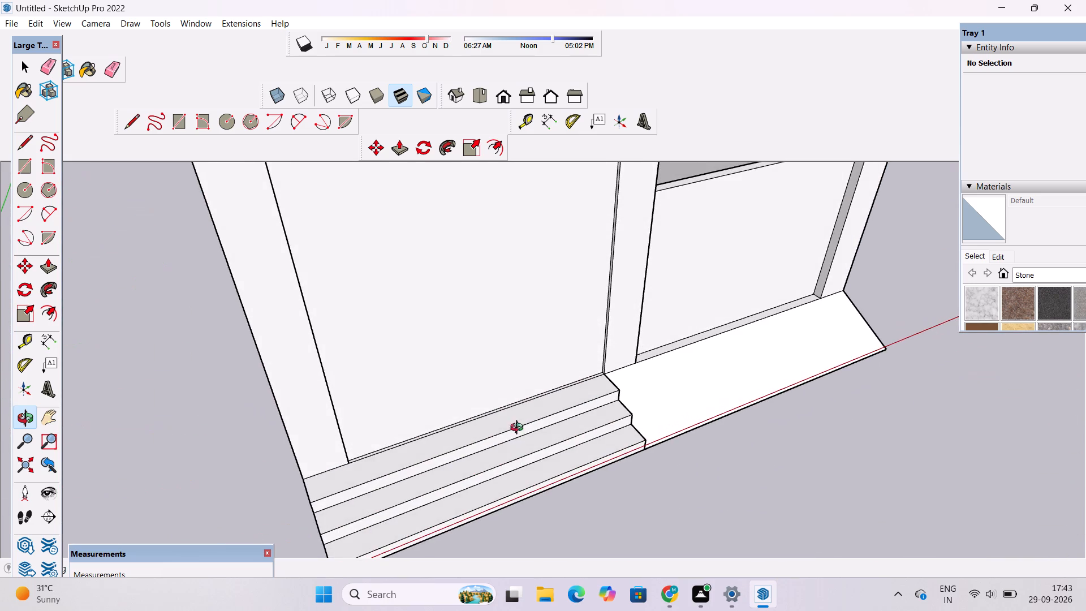
scroll(512, 395, "up", 9)
left_click_drag(516, 418, 489, 422)
left_click_drag(475, 420, 561, 307)
scroll(571, 324, "up", 4)
left_click_drag(572, 326, 542, 336)
scroll(514, 330, "down", 5)
left_click_drag(487, 334, 618, 311, "shift")
scroll(559, 311, "up", 4)
key("e")
scroll(538, 336, "up", 1)
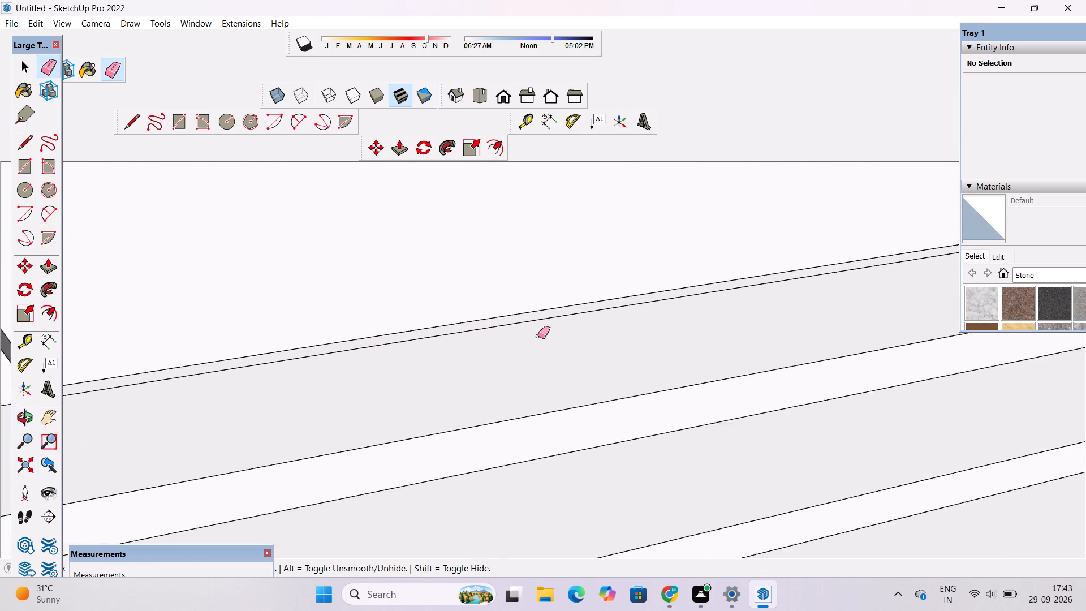
scroll(538, 336, "up", 2)
left_click_drag(555, 311, 557, 316)
Examine the entrance steps, ground-floor openings, gridded facade panel and balcony fronts from several angles.
key("o")
scroll(544, 312, "down", 17)
left_click_drag(577, 277, 583, 222)
scroll(604, 249, "down", 5)
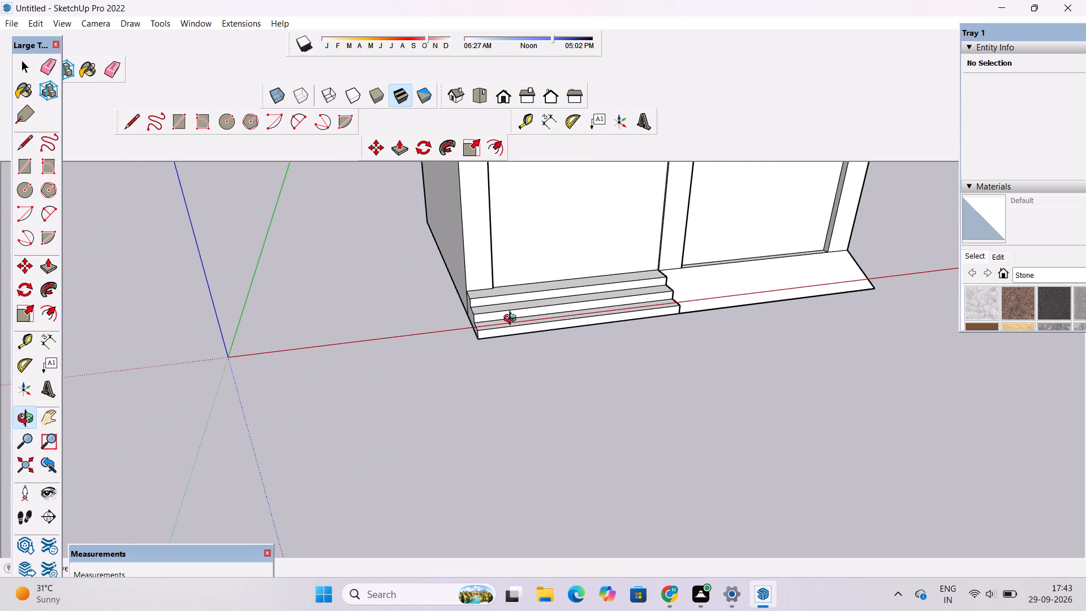
left_click_drag(576, 299, 317, 463, "shift")
scroll(308, 450, "down", 5)
left_click_drag(297, 466, 281, 345)
scroll(281, 338, "up", 8)
left_click_drag(326, 406, 280, 245)
scroll(270, 251, "up", 3)
scroll(270, 251, "down", 4)
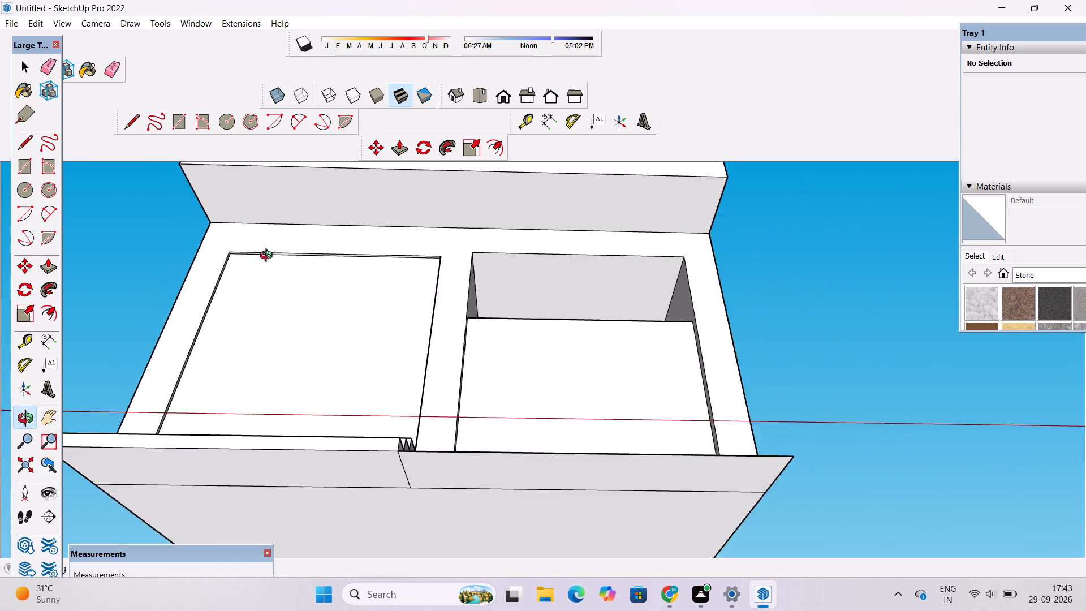
scroll(269, 257, "down", 1)
left_click_drag(274, 256, 303, 290)
scroll(301, 280, "down", 4)
left_click_drag(309, 273, 309, 344)
left_click_drag(308, 339, 322, 431)
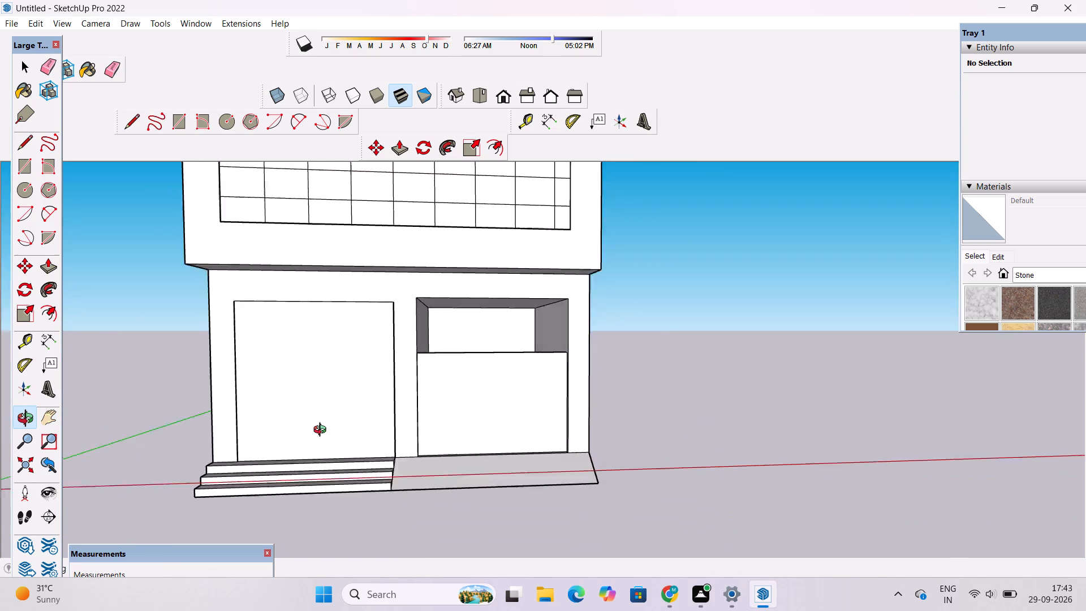
left_click_drag(322, 431, 326, 440)
scroll(333, 398, "down", 4)
left_click_drag(341, 365, 356, 447, "shift")
scroll(344, 407, "down", 6)
scroll(339, 402, "up", 4)
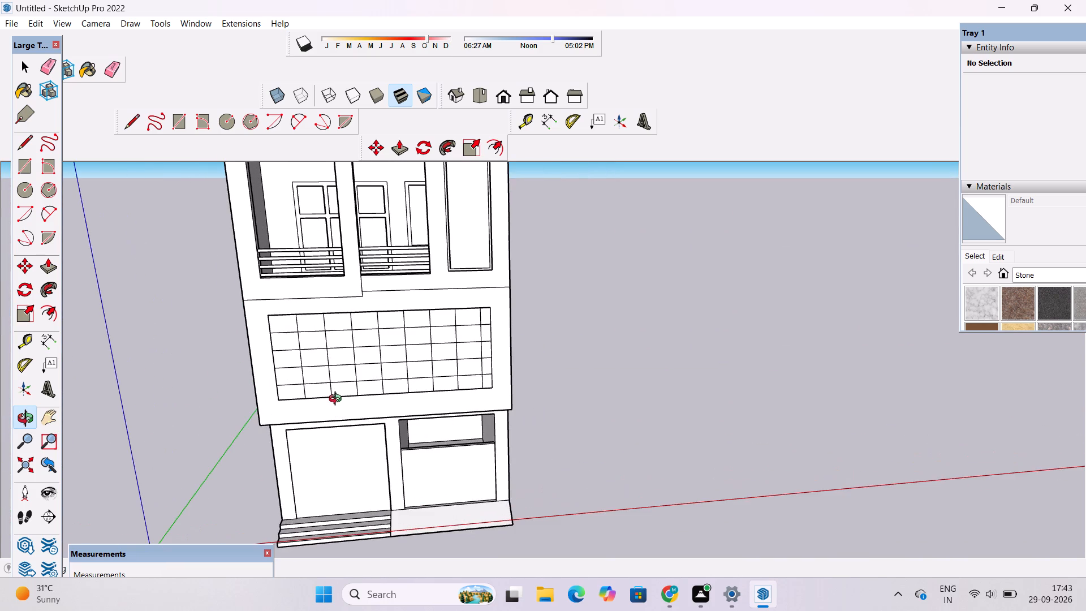
left_click_drag(338, 400, 336, 391)
scroll(356, 278, "up", 9)
left_click_drag(429, 295, 395, 307)
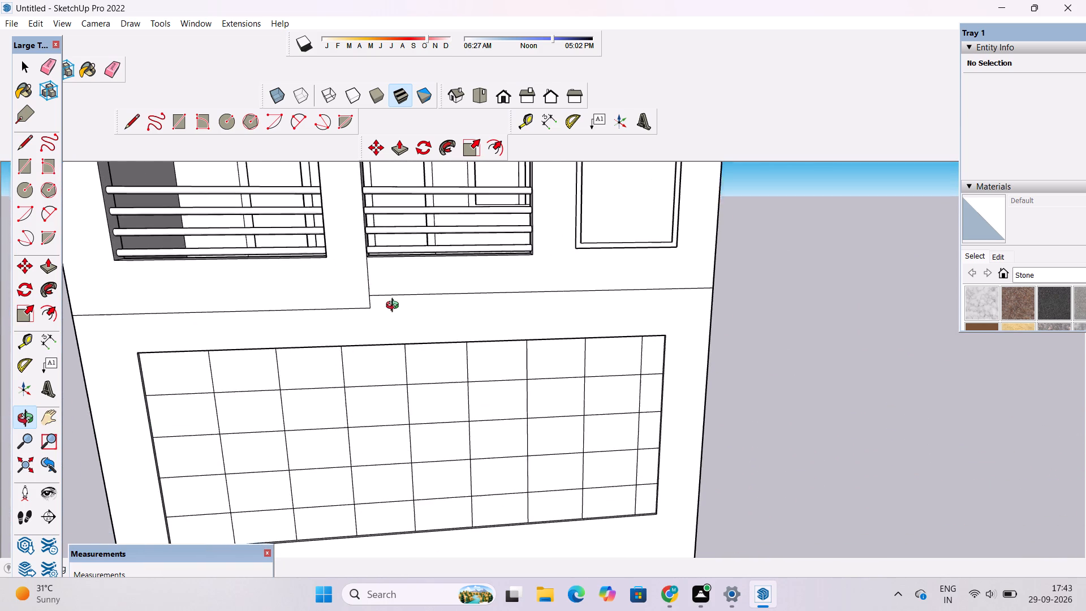
left_click_drag(395, 307, 261, 328)
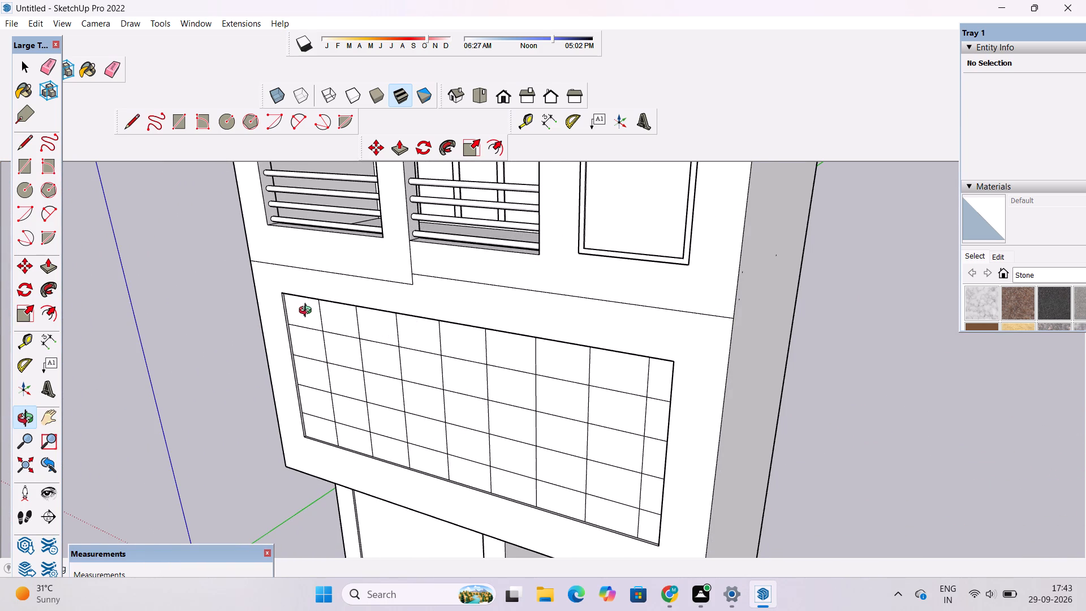
left_click_drag(407, 296, 290, 321)
scroll(331, 295, "up", 1)
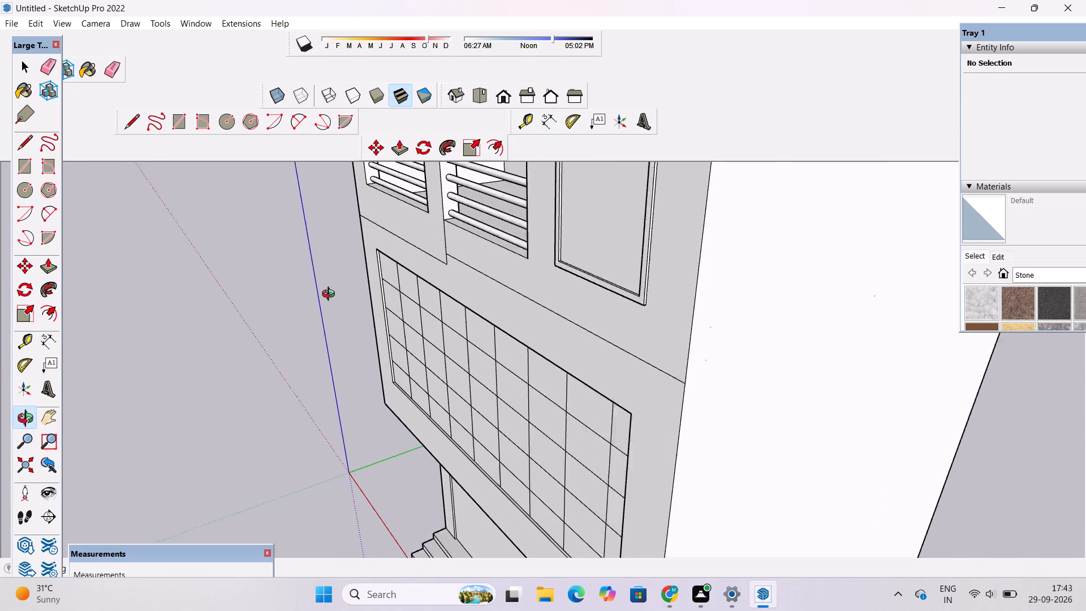
scroll(331, 295, "up", 2)
left_click_drag(331, 299, 229, 513, "shift")
scroll(206, 439, "down", 5)
left_click_drag(197, 458, 410, 287)
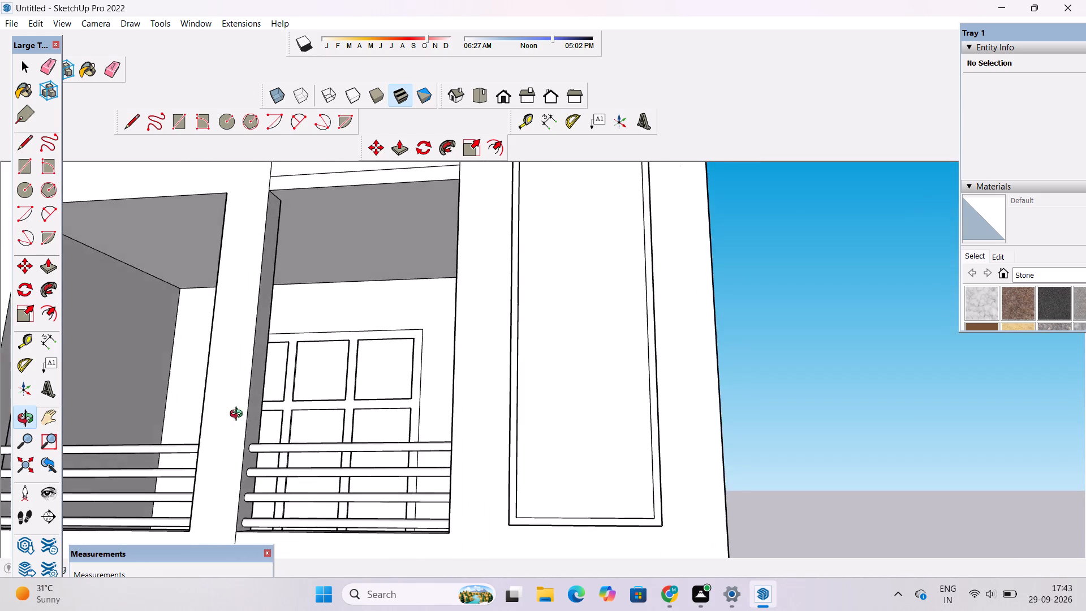
left_click_drag(199, 431, 438, 330, "shift")
scroll(439, 330, "down", 4)
left_click_drag(501, 353, 248, 455)
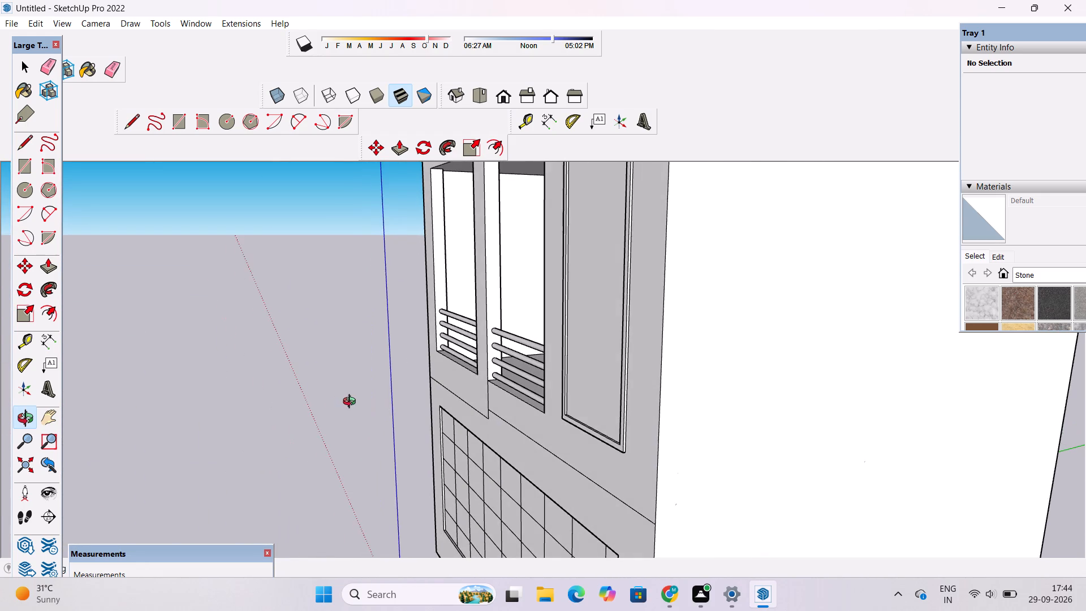
Push/Pull the front face of the lower projecting balcony frame outward by 5".
left_click_drag(413, 392, 416, 468)
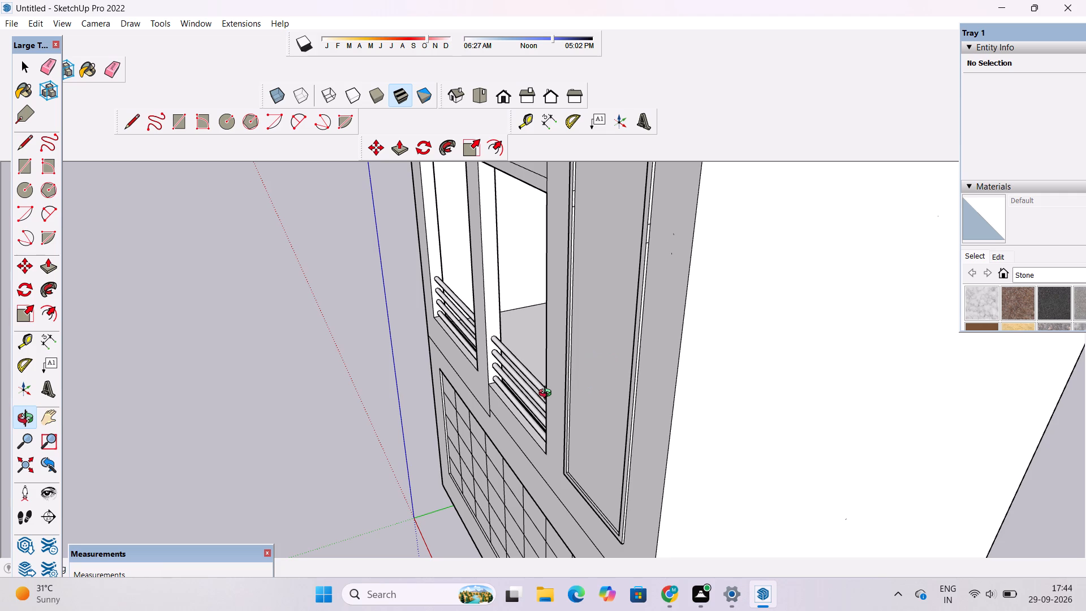
scroll(492, 401, "up", 4)
key("p")
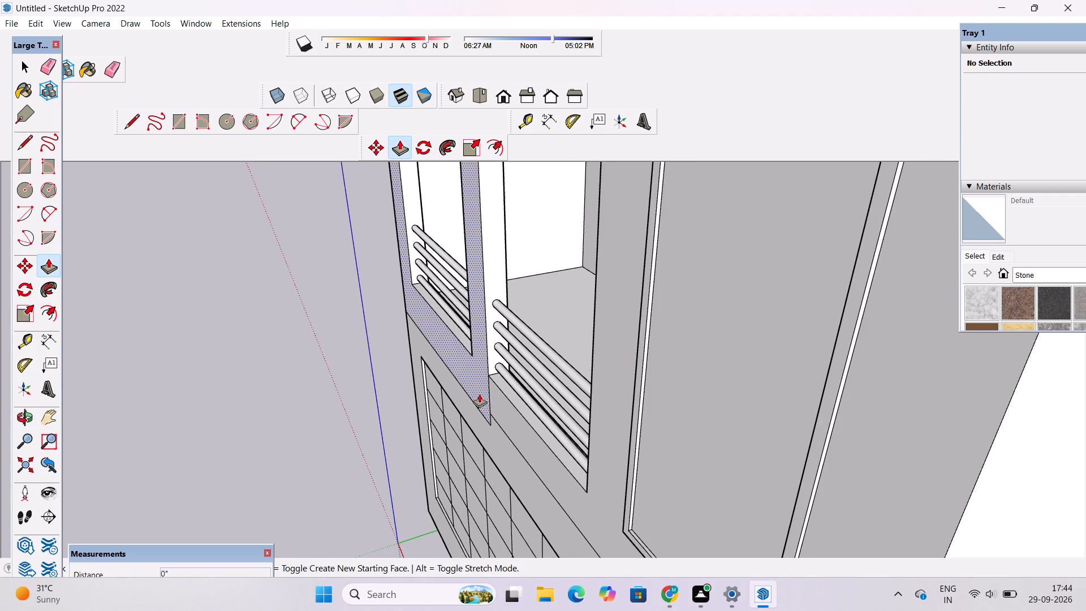
left_click(480, 393)
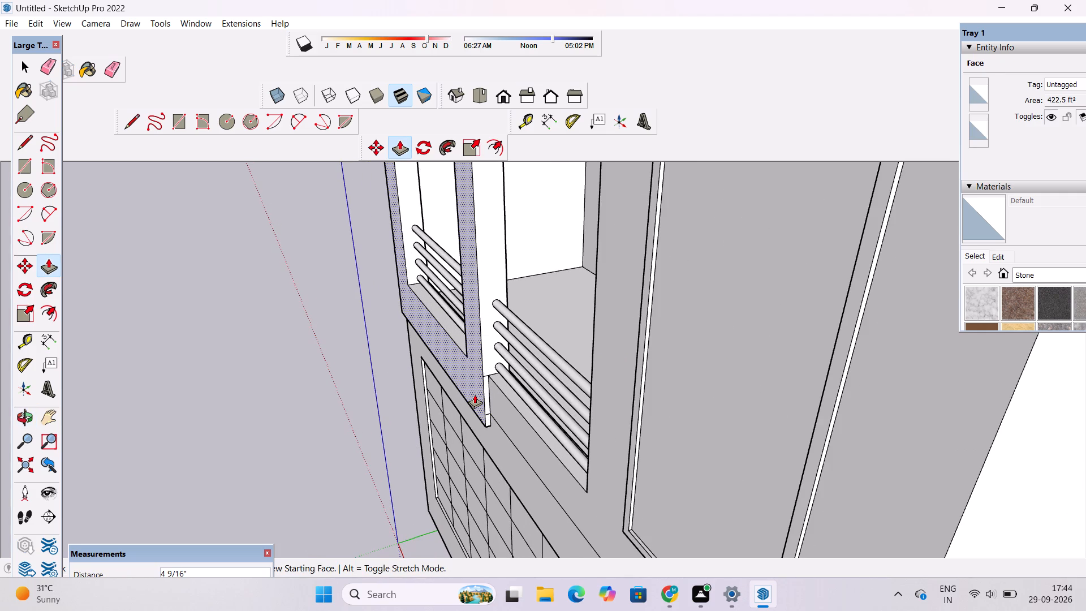
type("5\"")
key("Return")
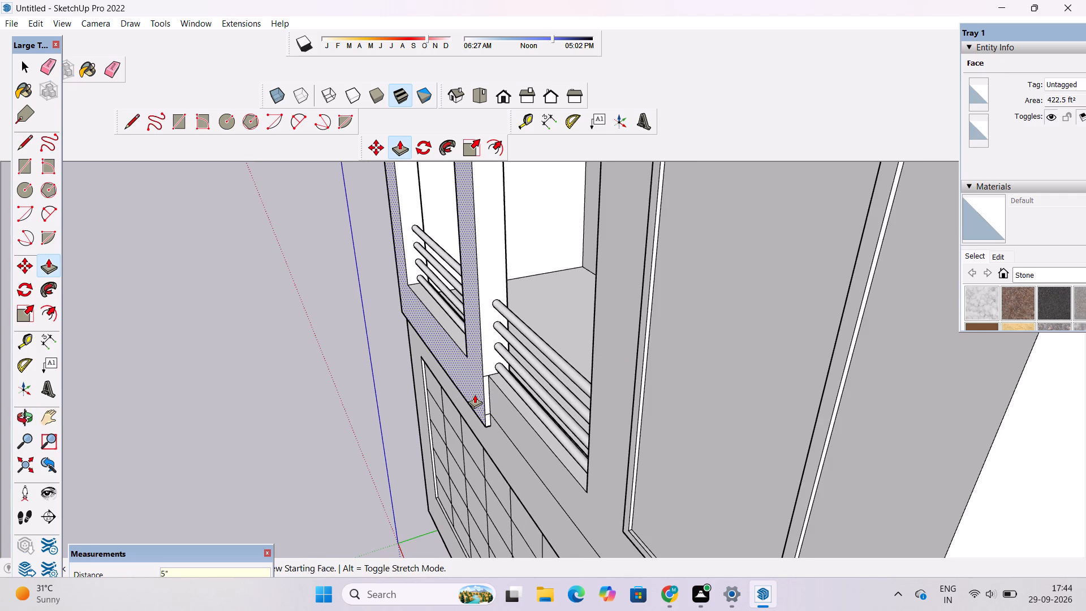
Erase the two leftover short edges across the side face of the extended balcony frame.
key("o")
scroll(472, 395, "down", 9)
left_click_drag(409, 410, 701, 309)
left_click_drag(221, 390, 458, 375)
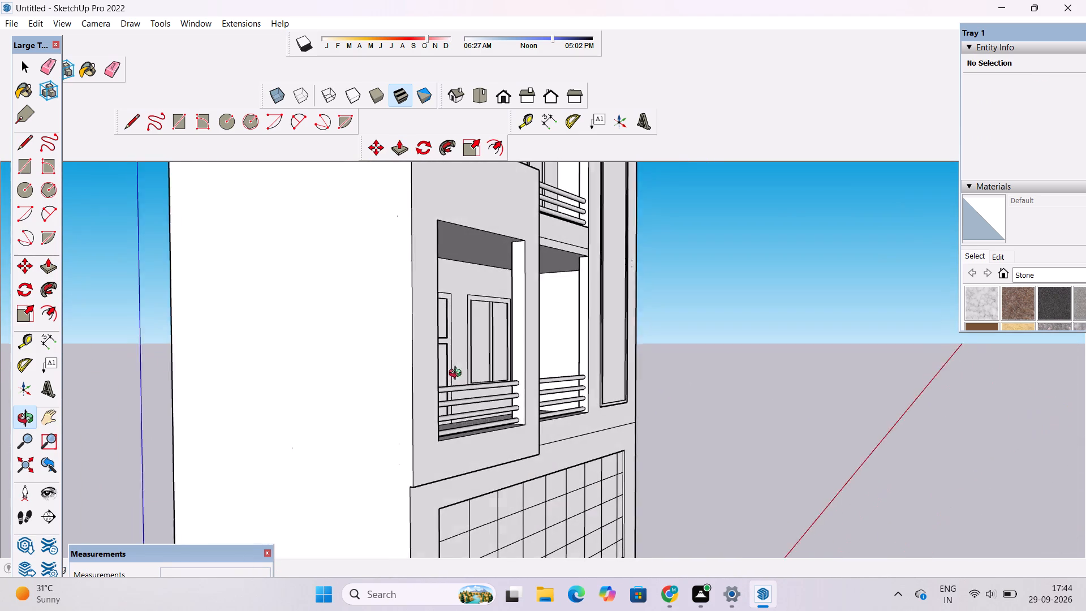
left_click_drag(458, 375, 223, 420)
left_click_drag(498, 448, 317, 276)
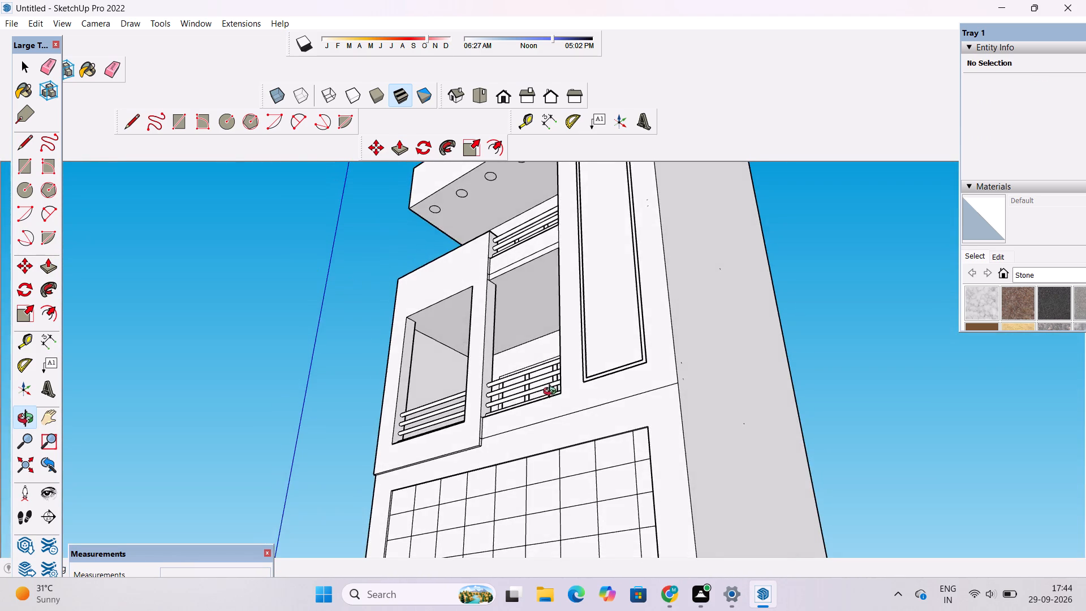
left_click_drag(537, 428, 506, 474)
scroll(485, 453, "up", 9)
left_click_drag(503, 462, 484, 482)
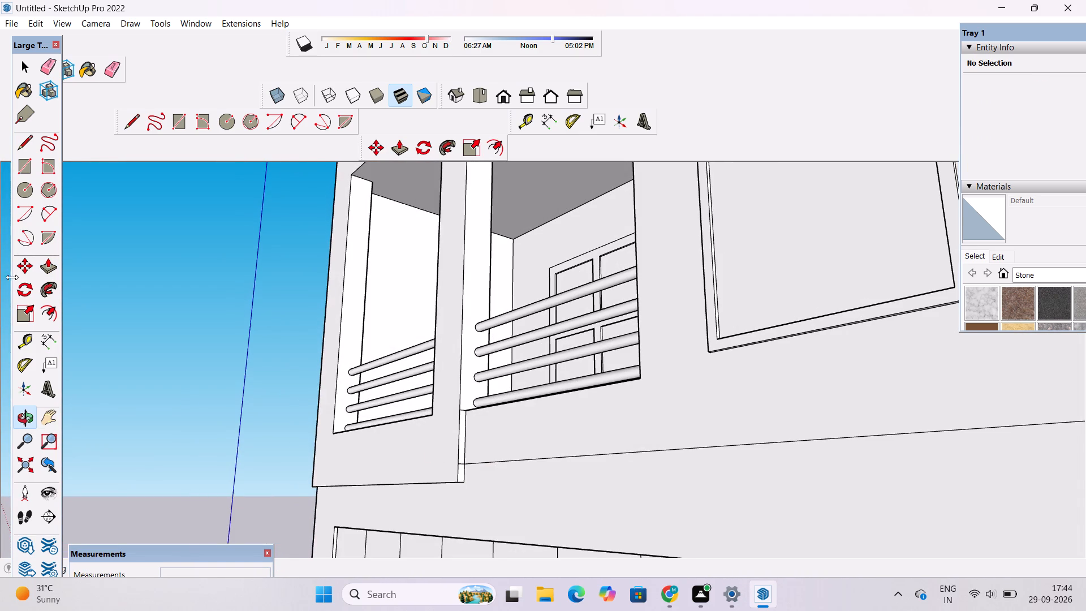
left_click(110, 71)
scroll(488, 431, "up", 4)
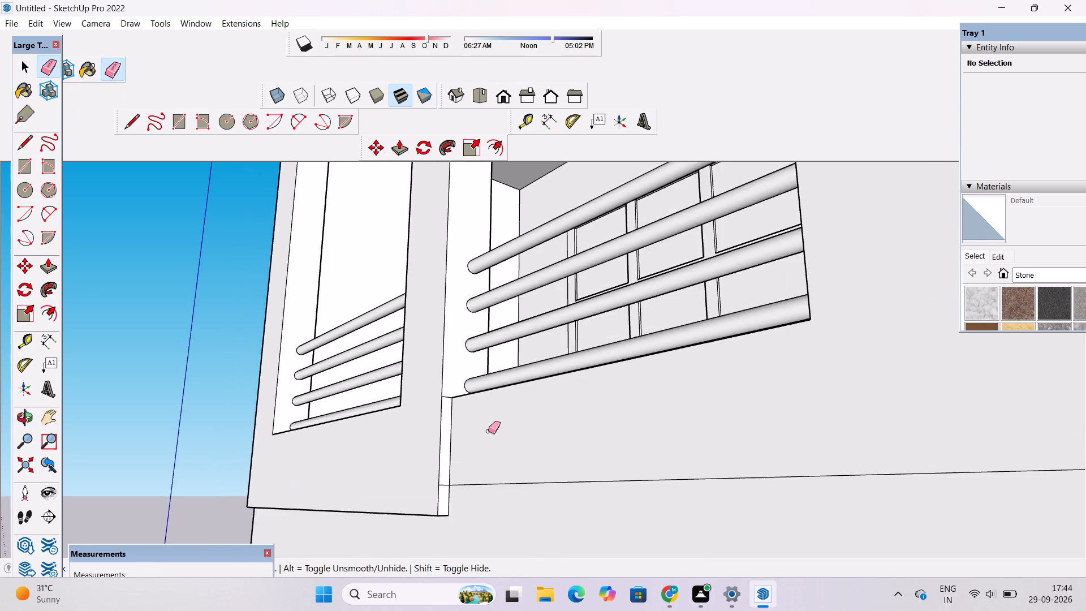
scroll(488, 431, "up", 14)
left_click_drag(431, 338, 428, 358)
scroll(407, 298, "down", 3)
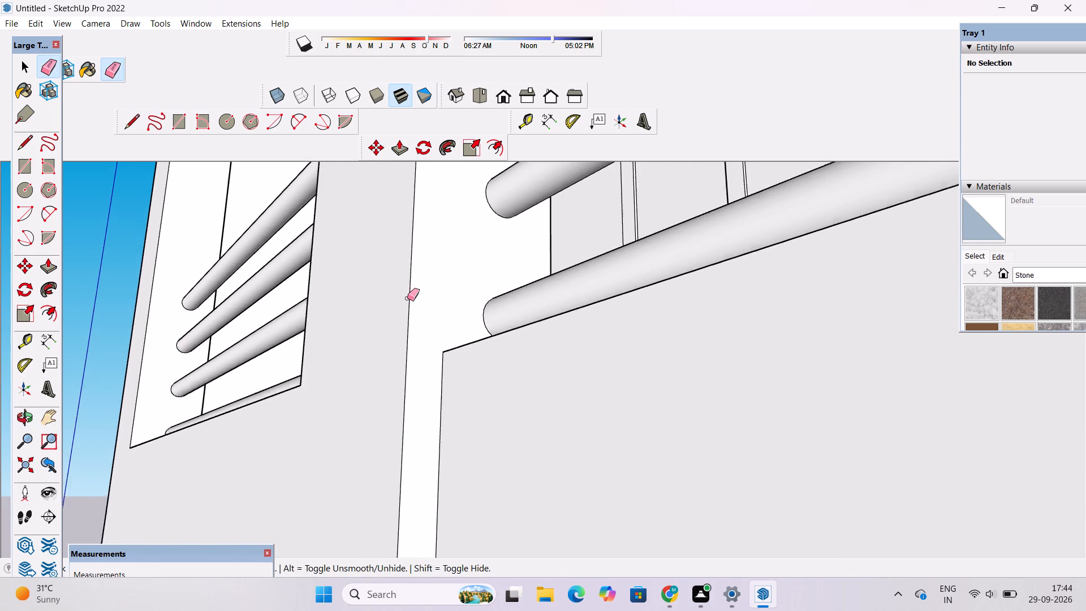
scroll(407, 298, "down", 3)
scroll(406, 408, "down", 5)
scroll(419, 510, "up", 5)
left_click_drag(404, 440, 399, 480)
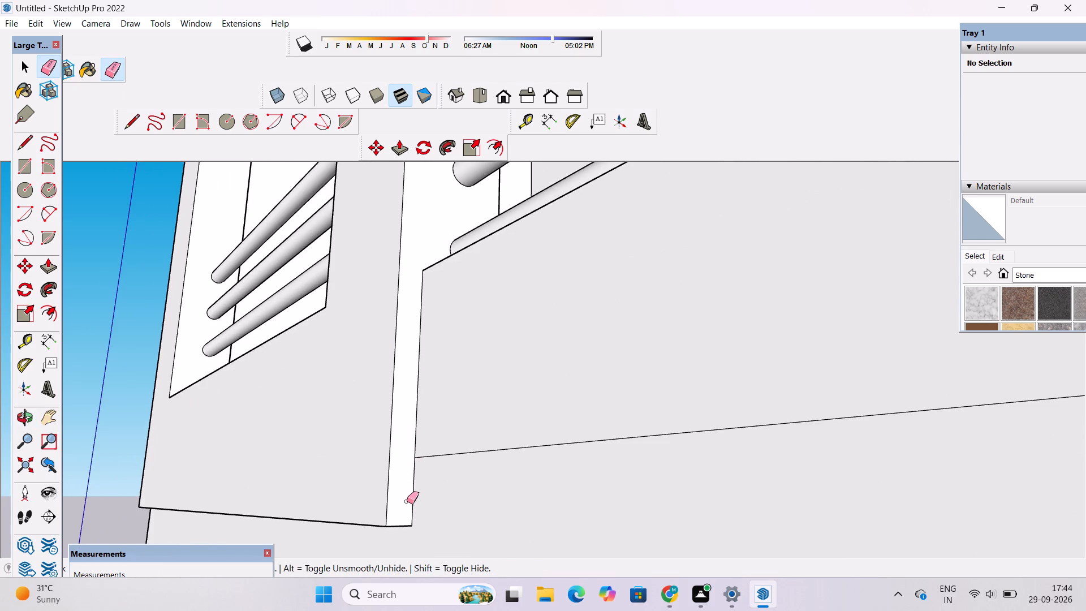
Erase the two short edges crossing the narrow side face of the projecting balcony frame above its opening.
scroll(407, 503, "down", 12)
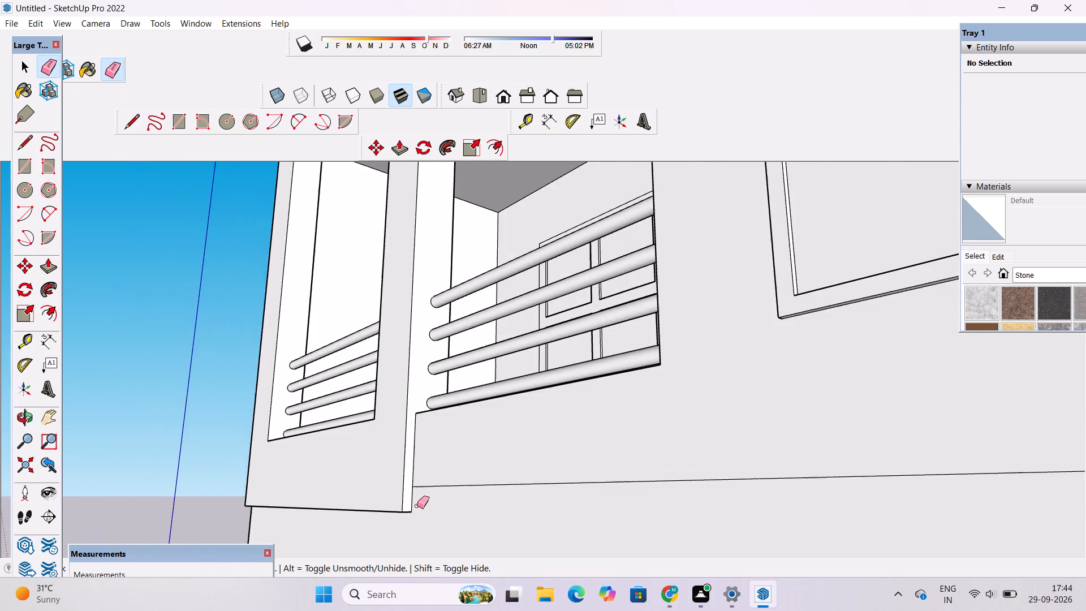
scroll(417, 506, "down", 10)
scroll(435, 265, "up", 1)
scroll(435, 265, "up", 20)
scroll(435, 265, "up", 5)
scroll(430, 271, "down", 9)
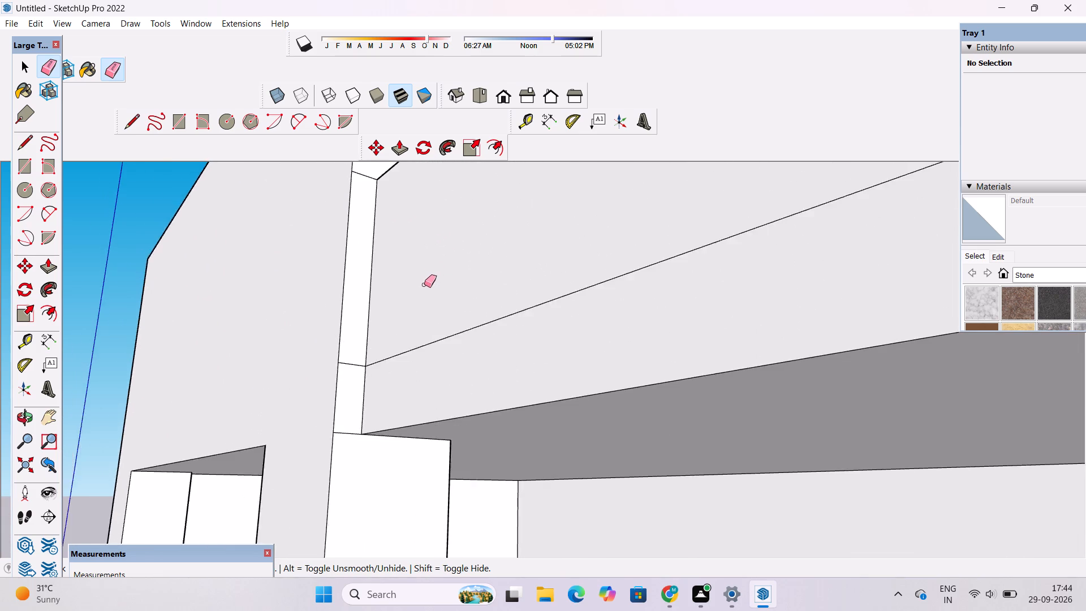
scroll(424, 285, "down", 2)
scroll(407, 256, "up", 3)
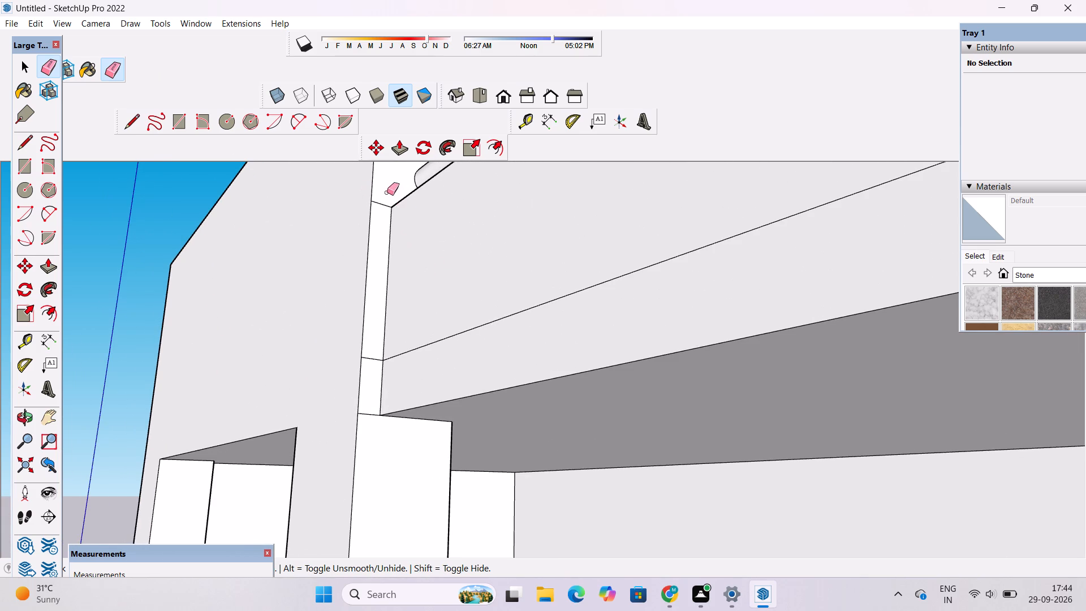
left_click_drag(386, 191, 377, 207)
left_click_drag(371, 342, 367, 363)
key("space")
Erase the short edge across the balcony frame's side face, level with the underside of the adjoining balcony front beam.
type("o")
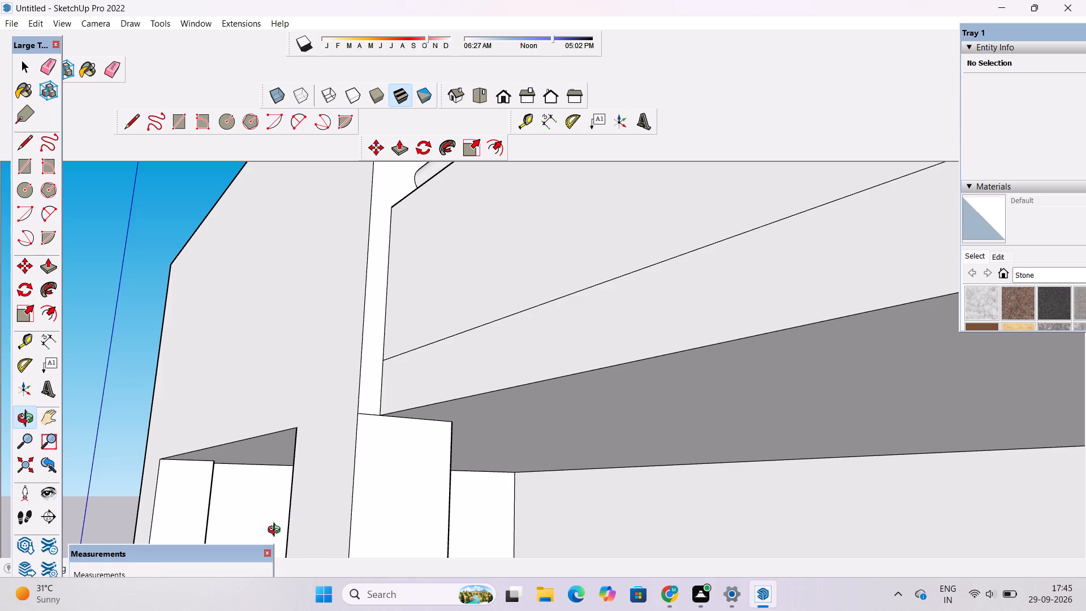
scroll(285, 513, "down", 6)
left_click_drag(291, 508, 310, 440, "shift")
scroll(310, 433, "down", 5)
left_click_drag(303, 442, 378, 500)
left_click_drag(379, 501, 471, 427)
scroll(458, 417, "down", 6)
scroll(467, 385, "up", 17)
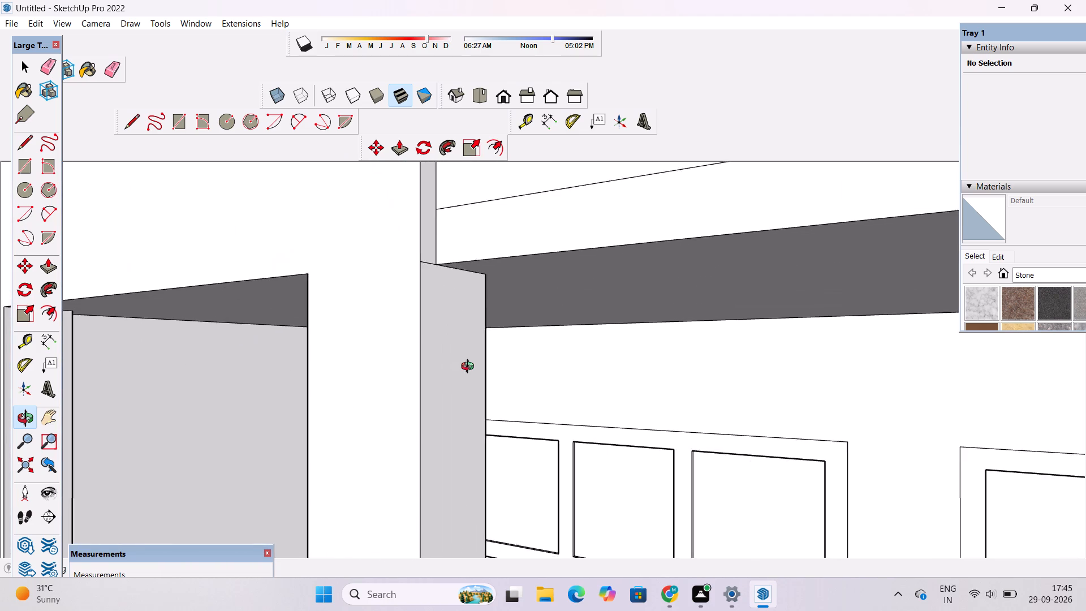
left_click_drag(466, 371, 407, 402)
left_click_drag(390, 416, 409, 455, "shift")
key("e")
scroll(384, 407, "up", 5)
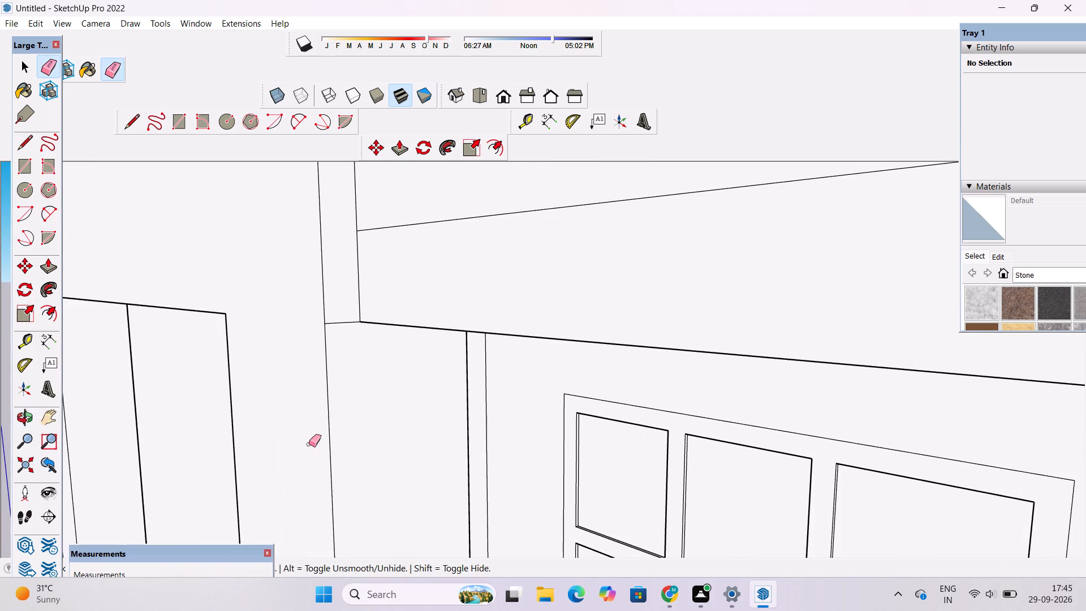
left_click_drag(337, 318, 337, 329)
key("space")
Examine the balcony frame, railings, windows and gridded panel from several angles, ending with the whole facade.
key("o")
scroll(289, 377, "down", 3)
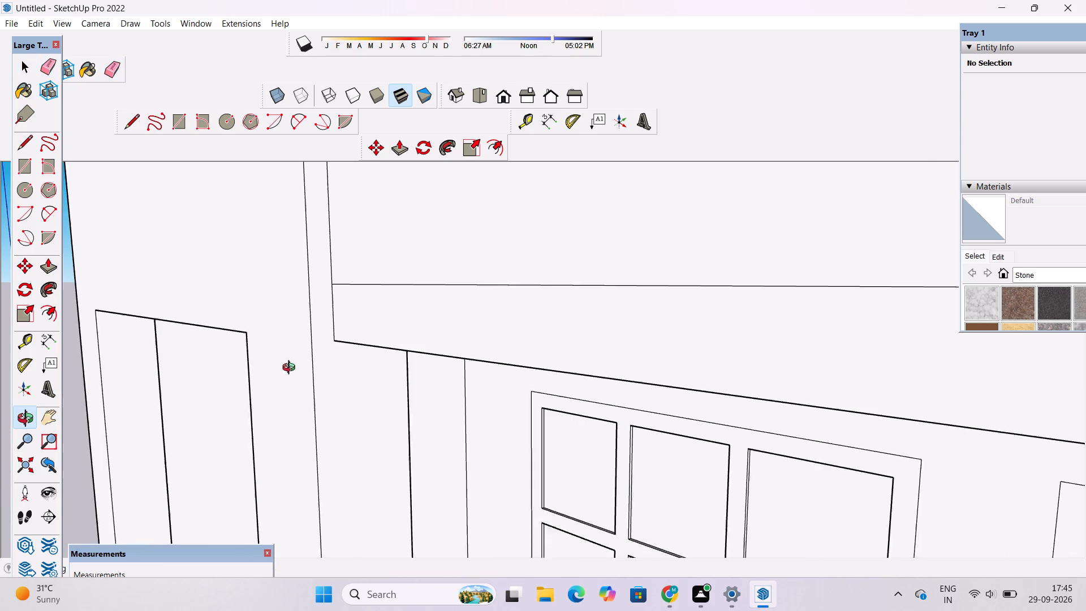
scroll(291, 369, "down", 20)
scroll(291, 369, "down", 1)
left_click_drag(317, 354, 472, 355)
scroll(470, 355, "up", 4)
scroll(470, 355, "down", 3)
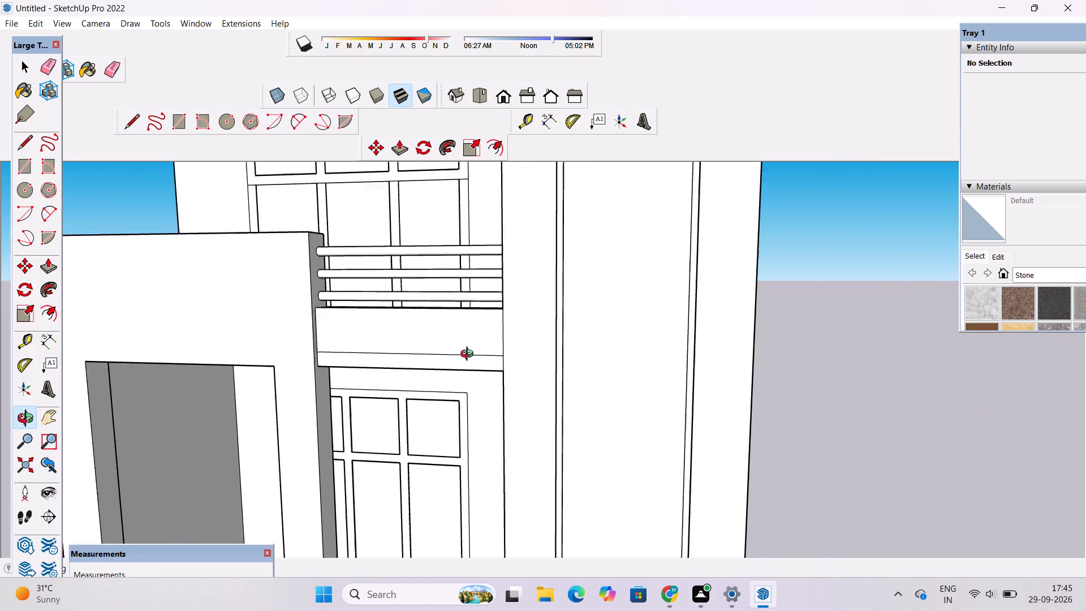
scroll(469, 355, "down", 2)
left_click_drag(512, 384, 606, 313)
scroll(571, 326, "down", 7)
left_click_drag(576, 356, 590, 424)
scroll(497, 385, "up", 5)
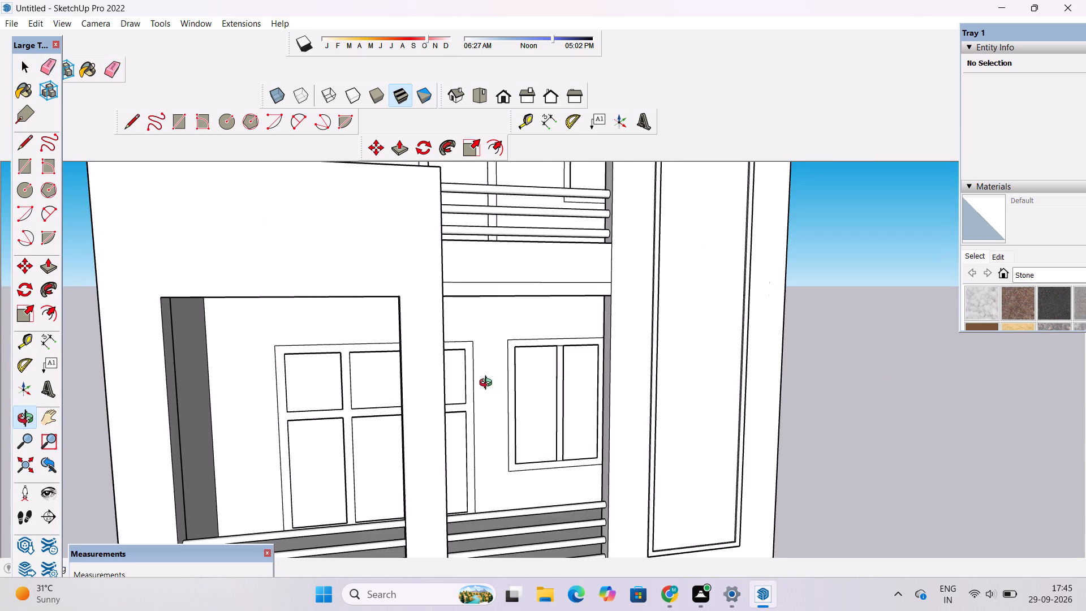
left_click_drag(488, 384, 535, 386)
scroll(489, 372, "down", 4)
scroll(455, 395, "up", 8)
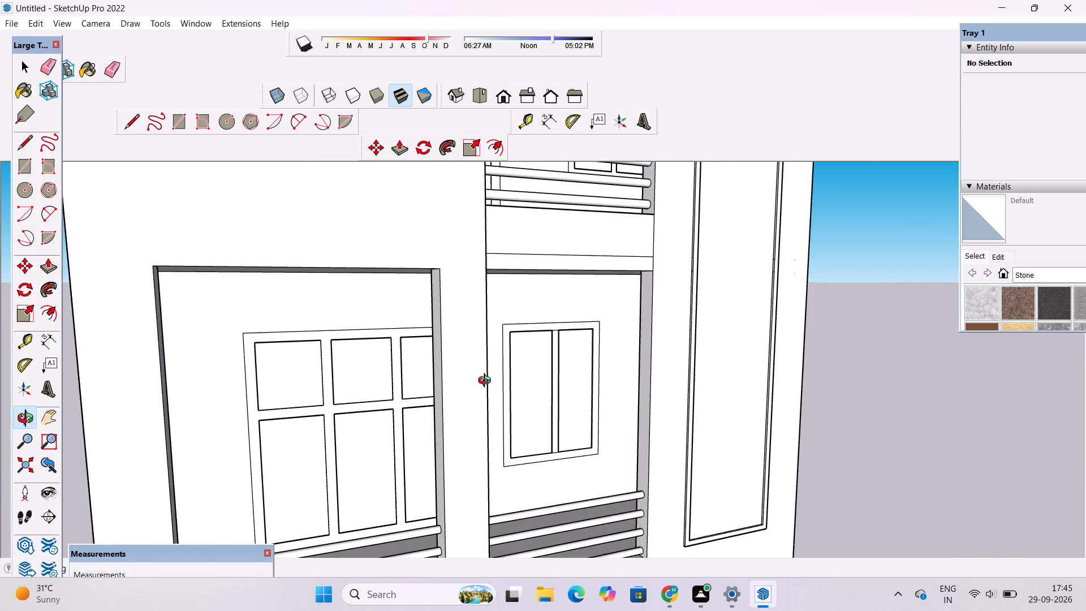
left_click_drag(536, 376, 486, 283)
scroll(498, 347, "up", 9)
left_click_drag(587, 415, 530, 295)
scroll(528, 291, "down", 5)
scroll(428, 299, "up", 4)
left_click_drag(426, 301, 463, 388)
scroll(399, 329, "down", 1)
left_click_drag(398, 329, 490, 347, "shift")
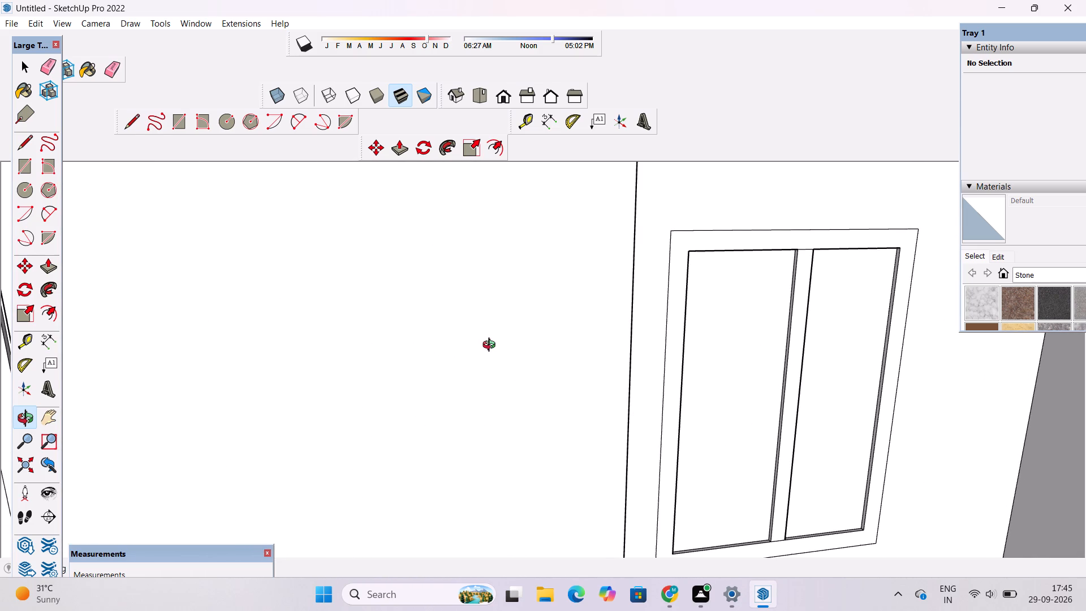
scroll(493, 338, "down", 20)
scroll(533, 325, "down", 8)
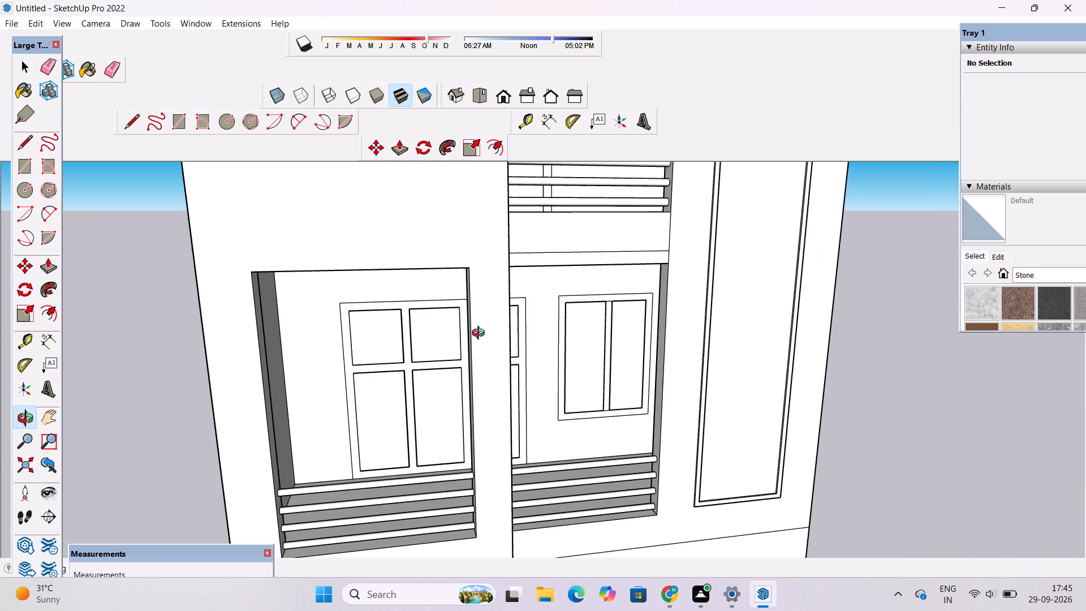
scroll(481, 334, "down", 4)
left_click_drag(473, 376, 359, 305)
left_click_drag(412, 445, 390, 370)
scroll(406, 401, "up", 4)
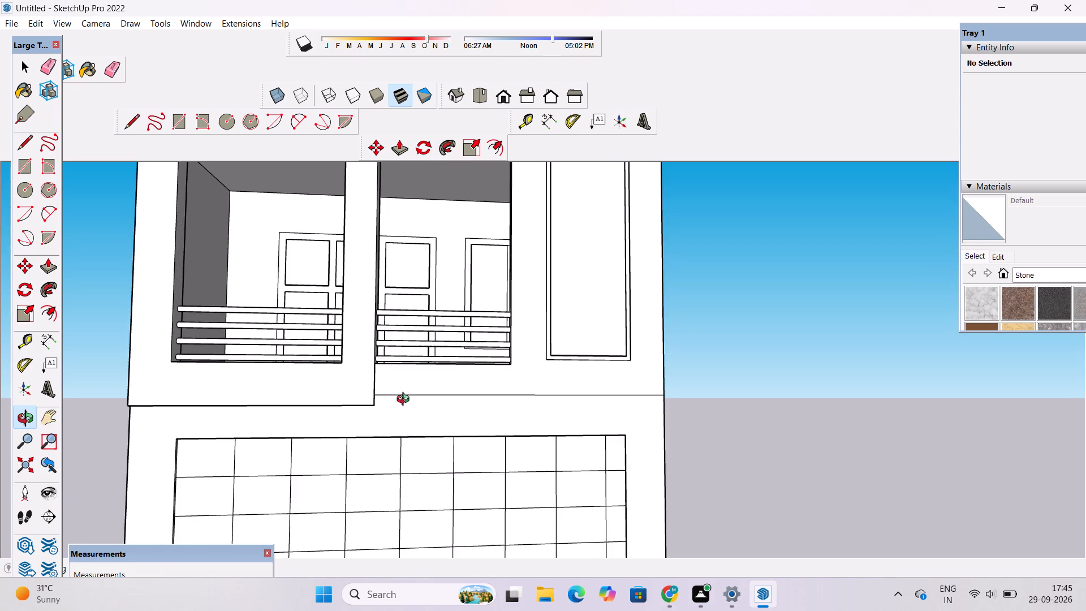
left_click_drag(425, 436, 526, 252)
scroll(497, 373, "up", 4)
left_click_drag(589, 328, 449, 476)
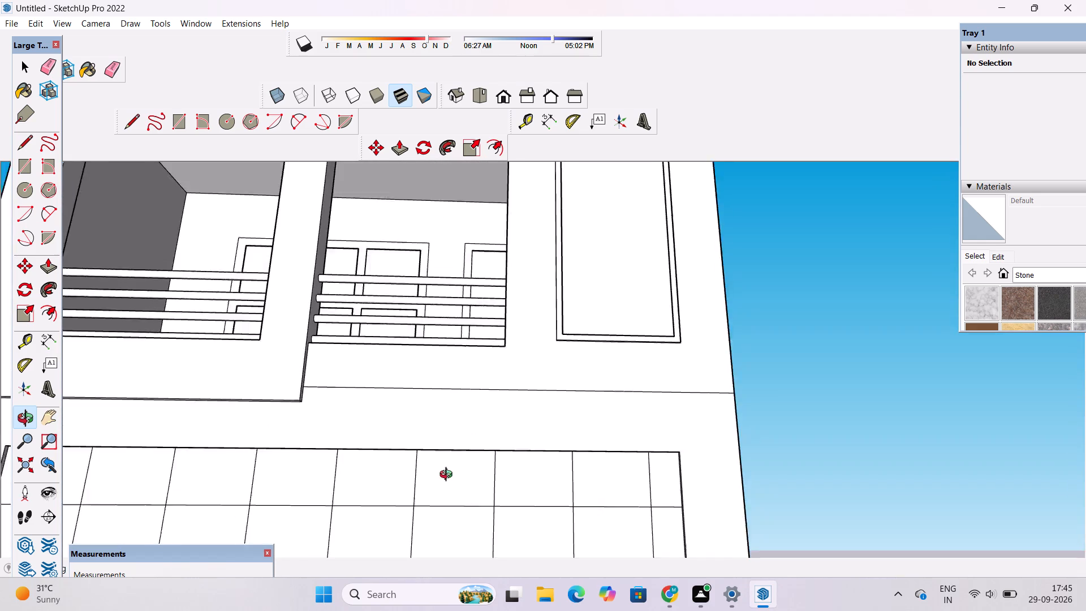
left_click_drag(449, 476, 448, 476)
scroll(434, 425, "down", 6)
left_click(497, 101)
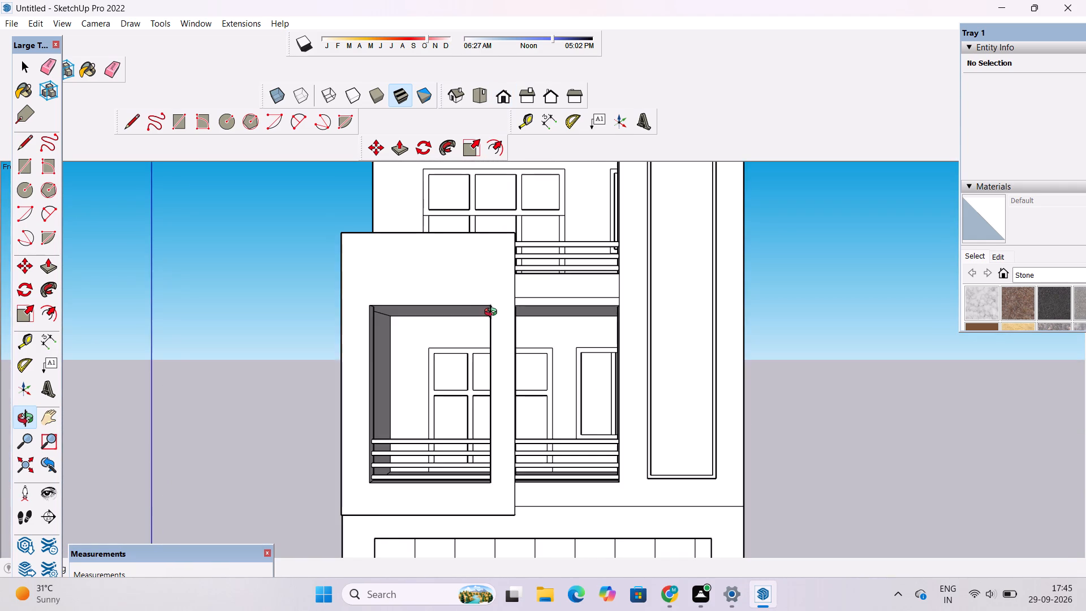
scroll(463, 302, "down", 12)
left_click_drag(515, 296, 449, 363, "shift")
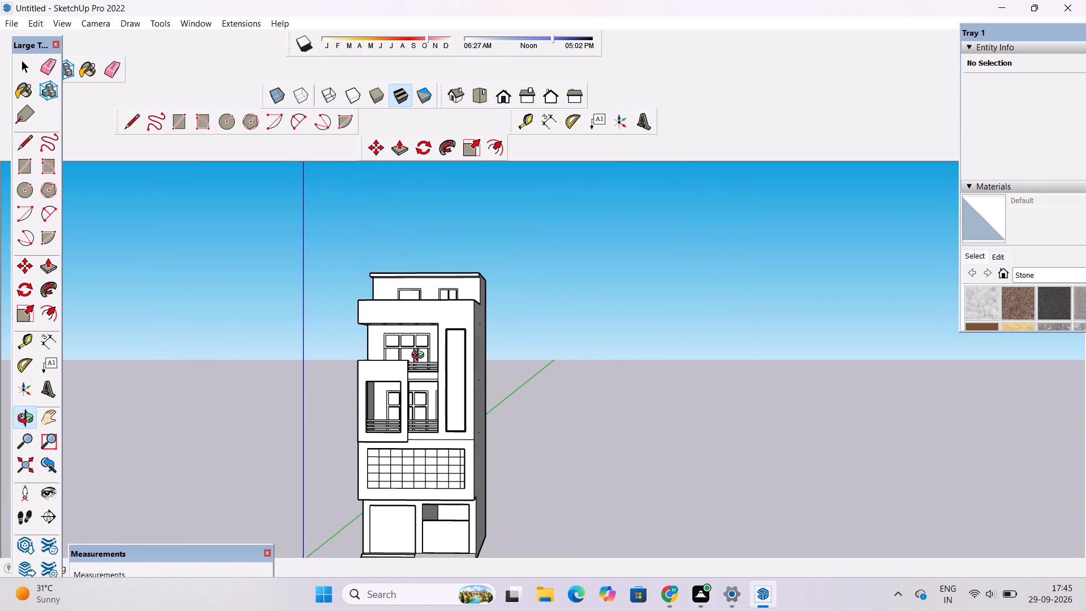
scroll(419, 358, "up", 4)
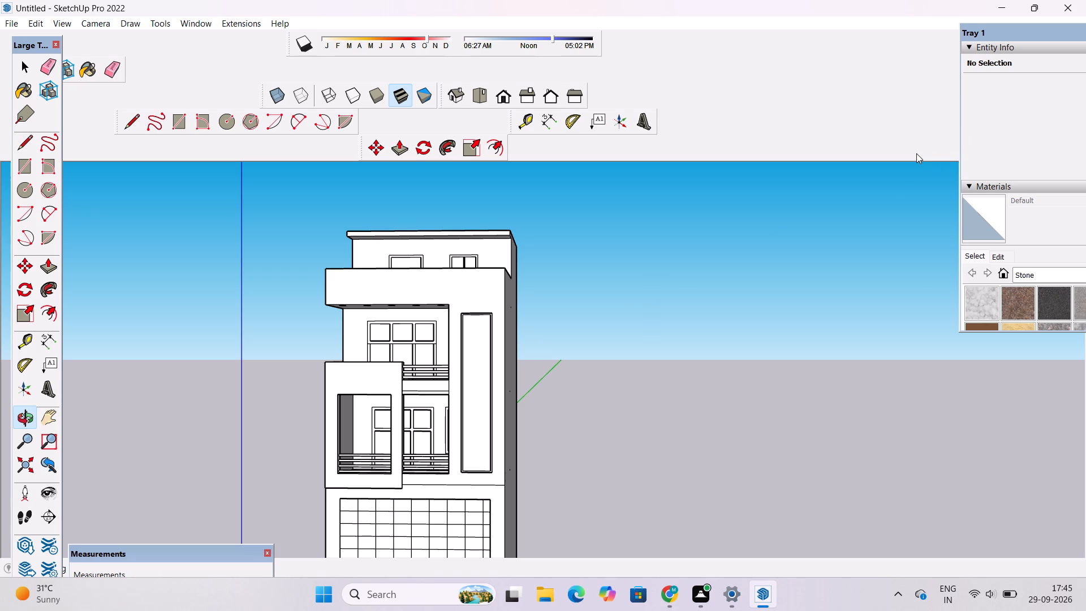
Move the floating tray fully into view and bring its Materials section up for browsing.
key("m")
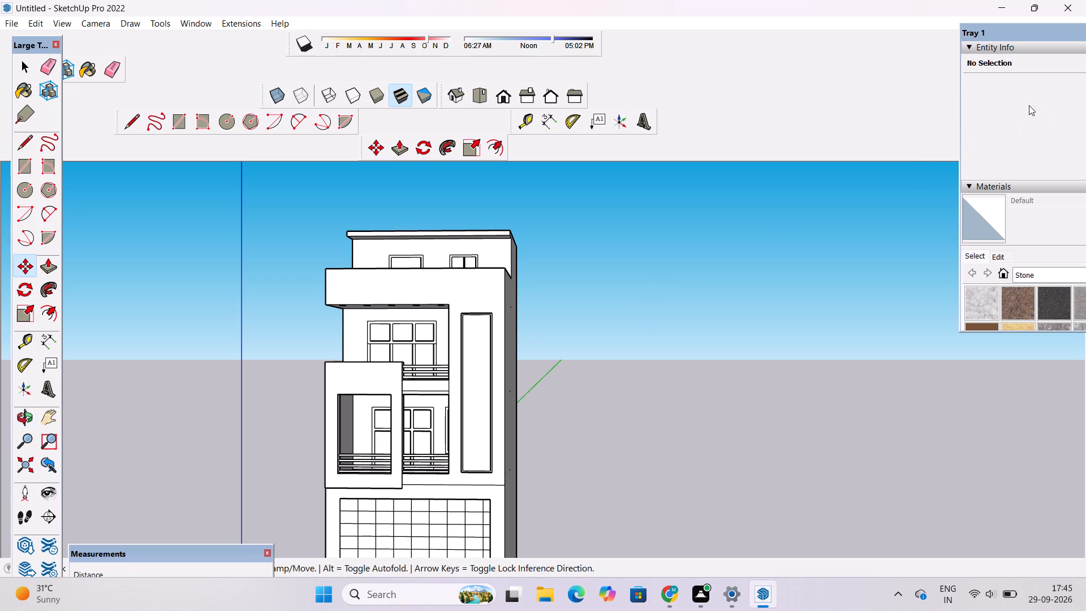
left_click_drag(1027, 34, 925, 51)
scroll(894, 117, "down", 1)
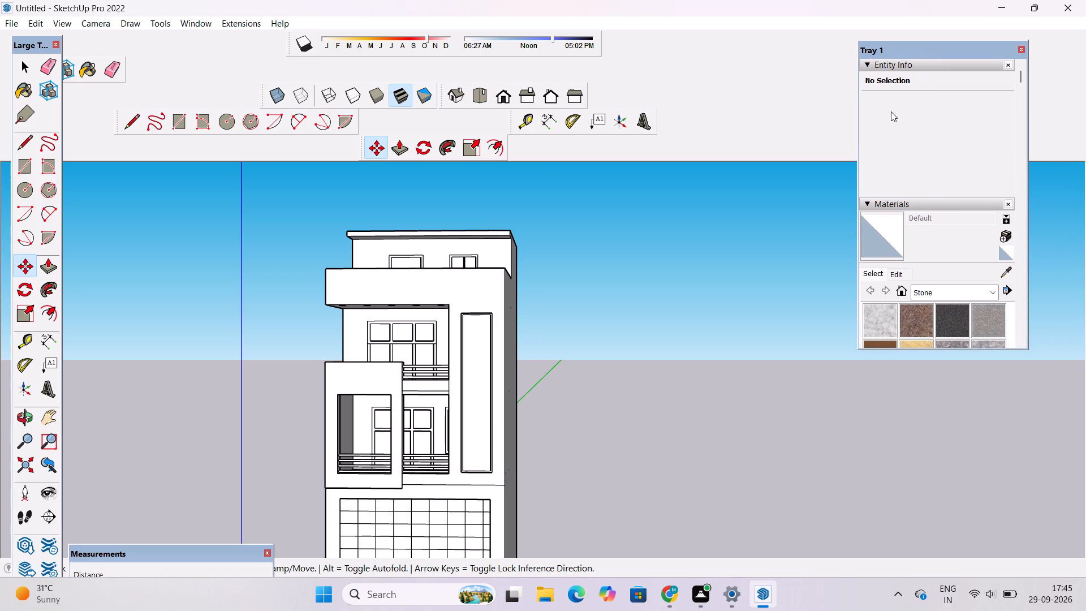
scroll(895, 130, "down", 1)
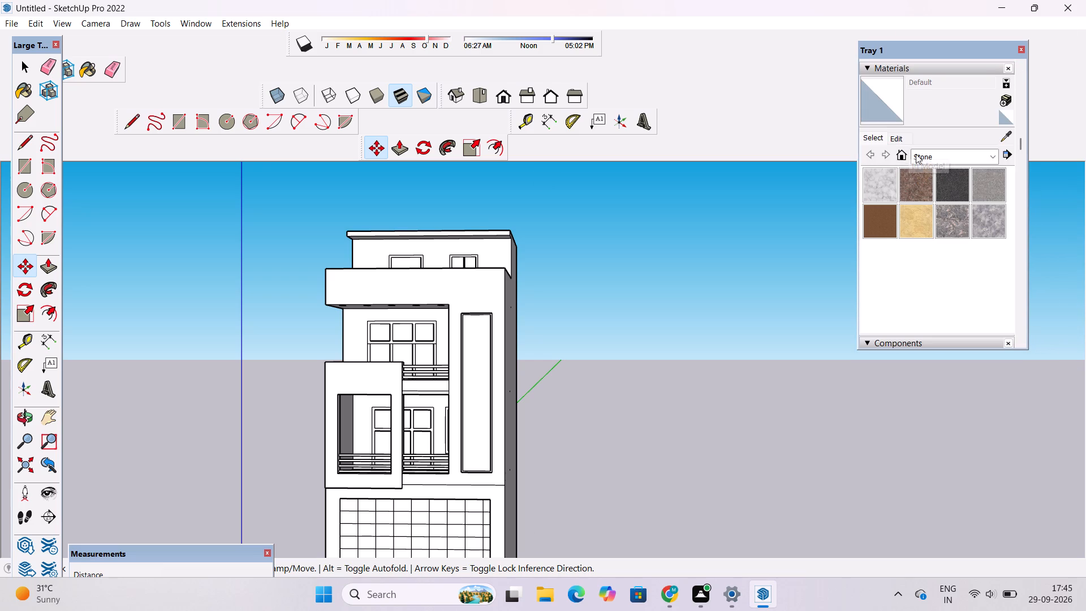
Switch the materials library to the Landscaping, Fencing and Vegetation category.
left_click(941, 158)
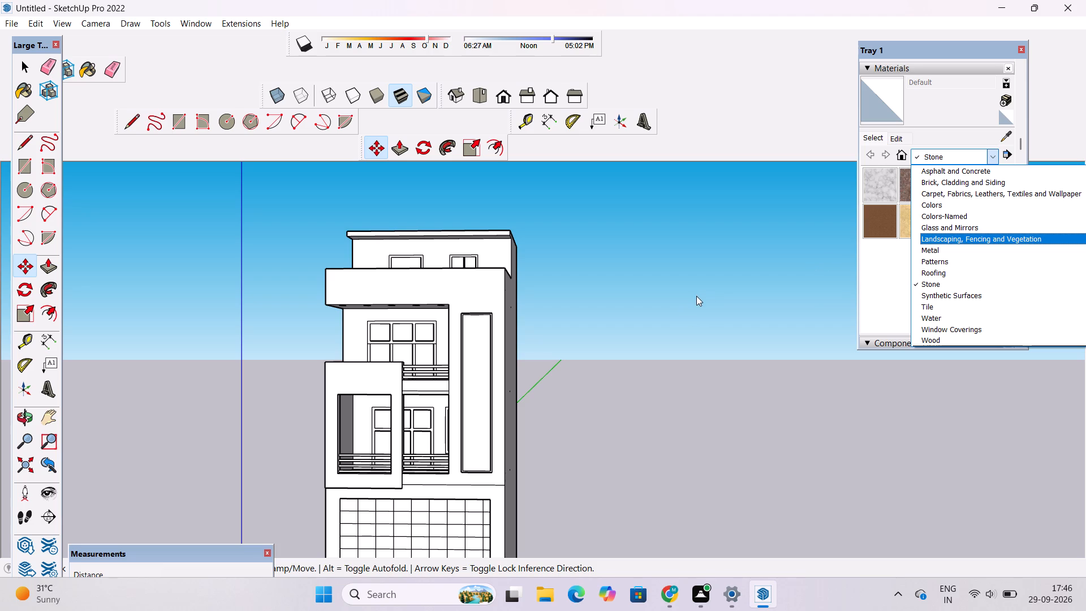
key("space")
key("o")
scroll(618, 315, "down", 4)
key("space")
left_click(620, 300)
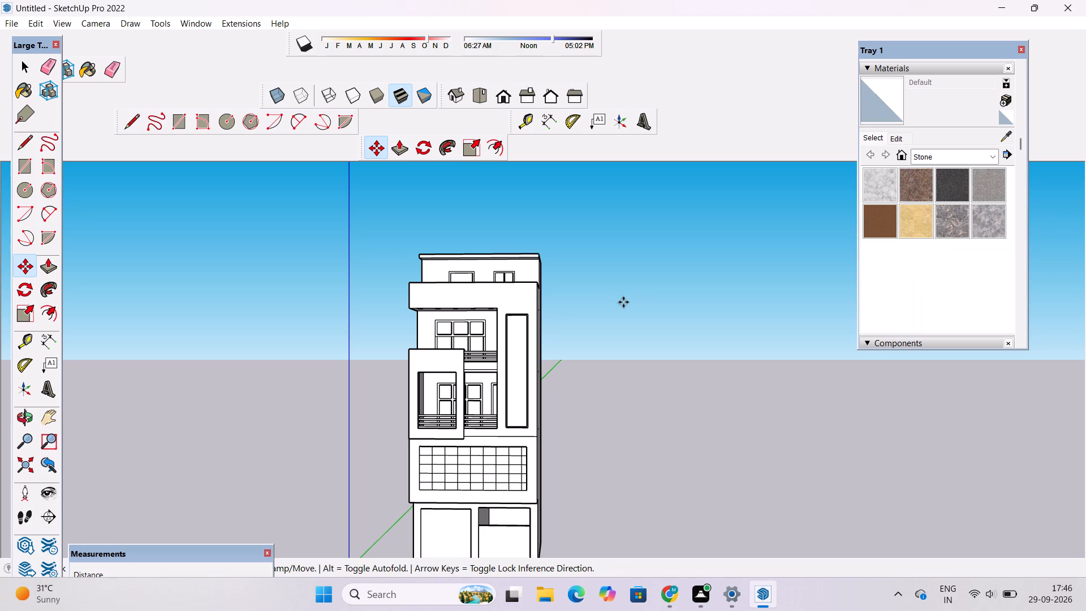
key("o")
scroll(607, 315, "down", 5)
scroll(528, 324, "up", 2)
key("space")
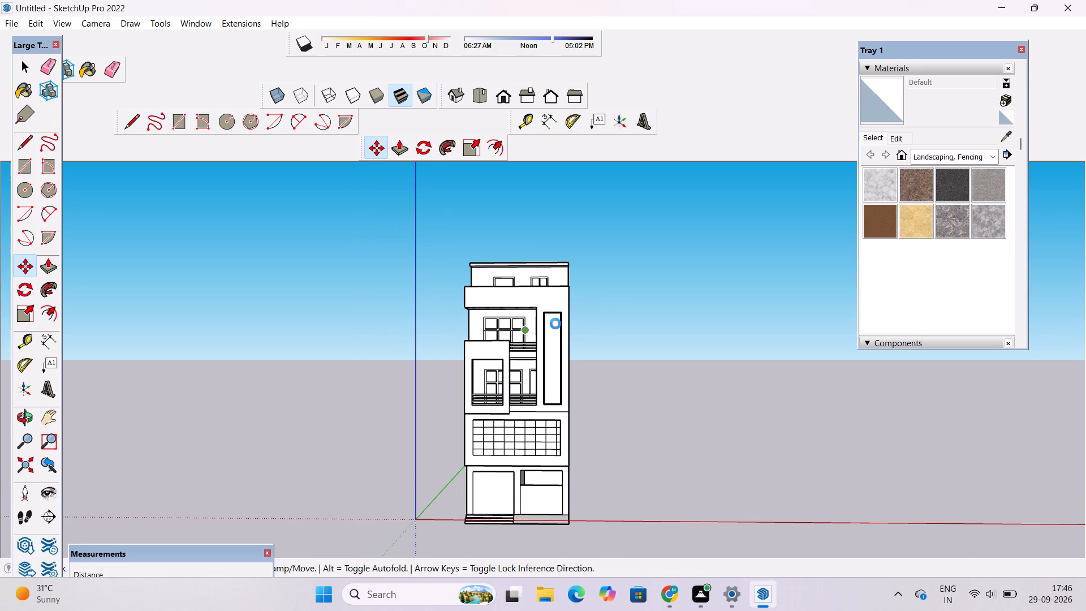
key("space")
key("space")
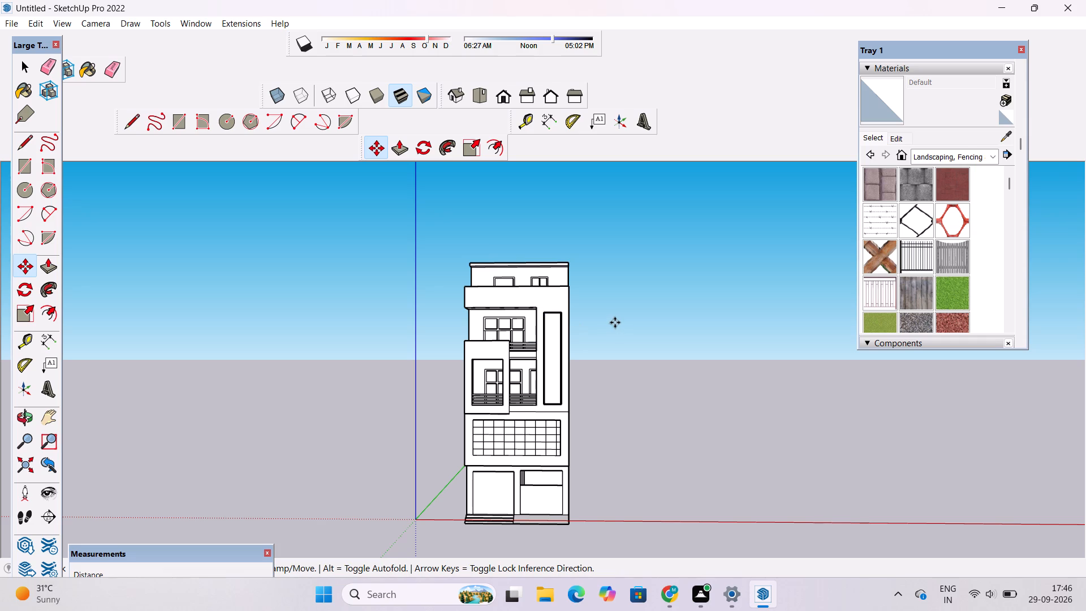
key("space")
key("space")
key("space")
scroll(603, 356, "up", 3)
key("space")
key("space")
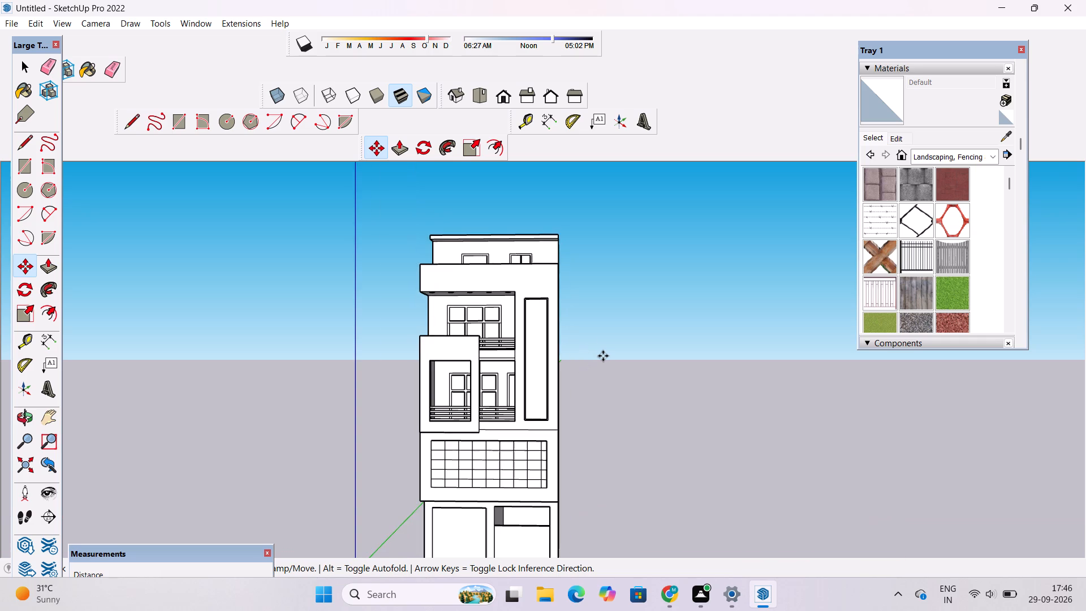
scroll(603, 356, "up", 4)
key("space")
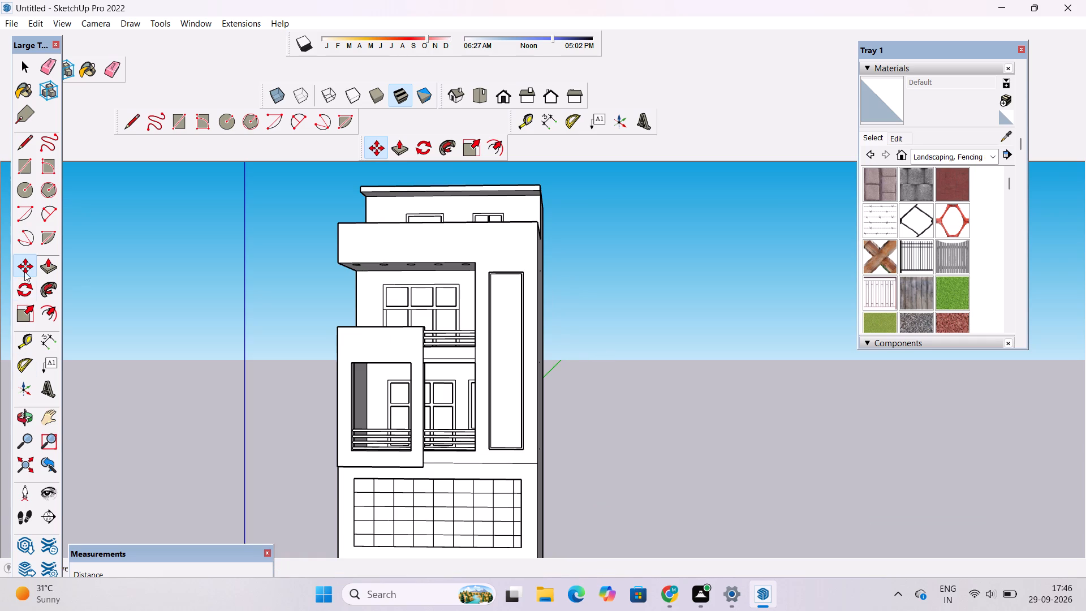
Examine the complete front facade, from the roof overhang down to the entrance steps, from several angles.
left_click(25, 416)
scroll(393, 329, "down", 7)
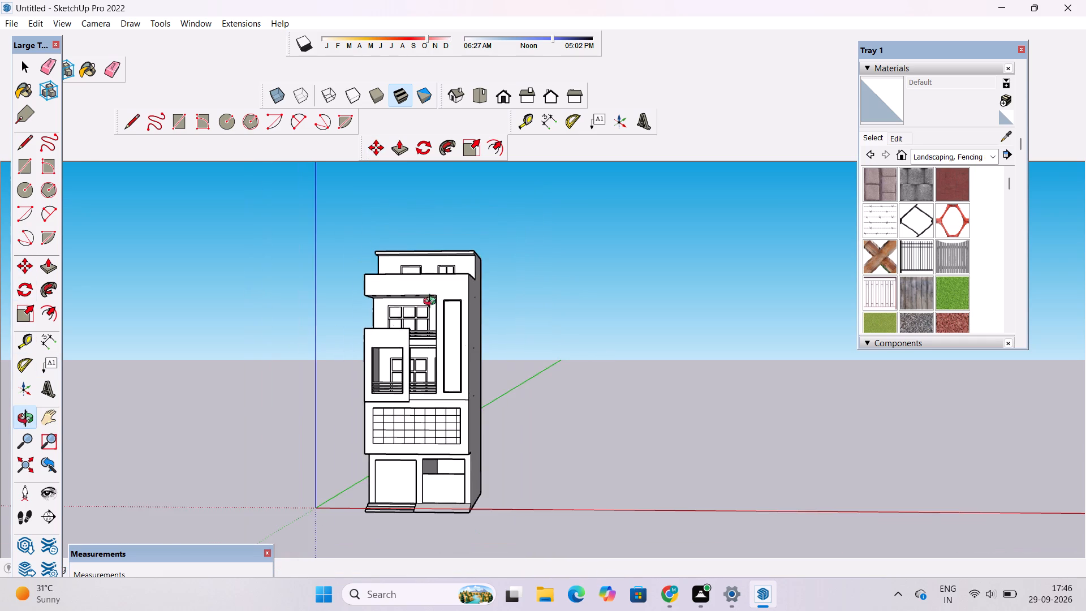
left_click_drag(442, 319, 459, 377)
scroll(454, 374, "up", 4)
left_click_drag(423, 371, 568, 358, "shift")
left_click_drag(563, 377, 562, 350)
scroll(562, 350, "up", 4)
left_click_drag(568, 353, 488, 299, "shift")
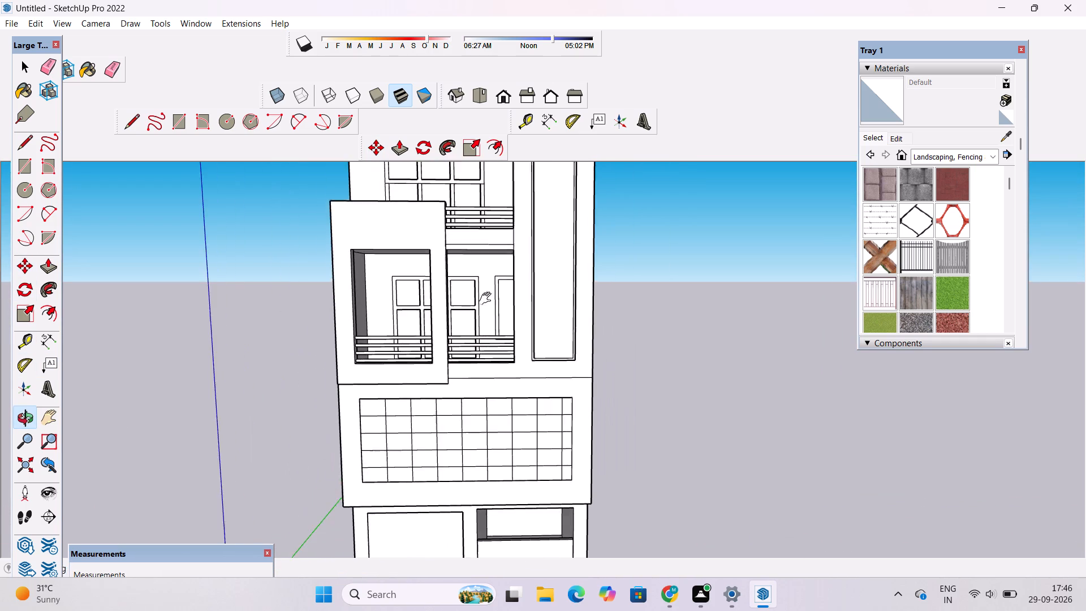
left_click_drag(488, 299, 489, 300, "shift")
scroll(478, 312, "down", 5, "shift")
left_click_drag(500, 371, 507, 309)
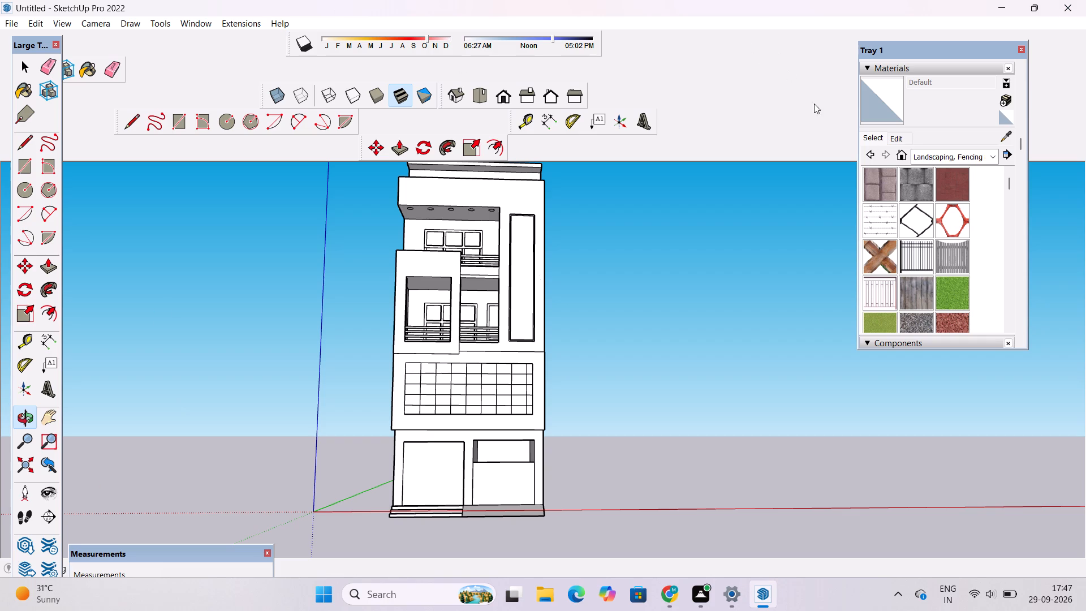
Examine the building's front facade from above and below, from the roof to the gridded panel.
left_click(930, 160)
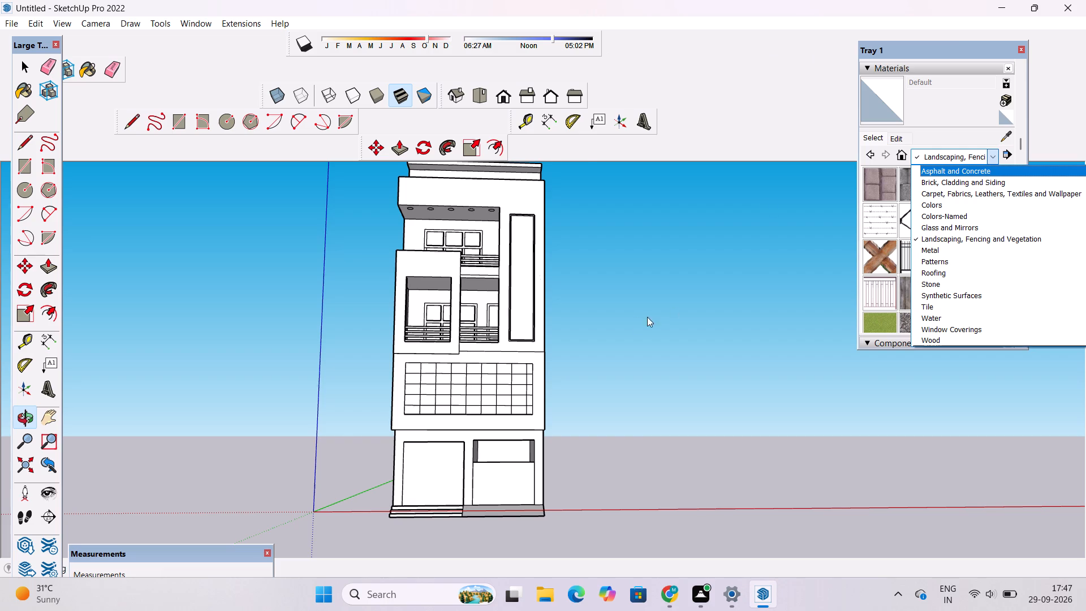
scroll(631, 308, "down", 5)
scroll(631, 302, "up", 3)
key("o")
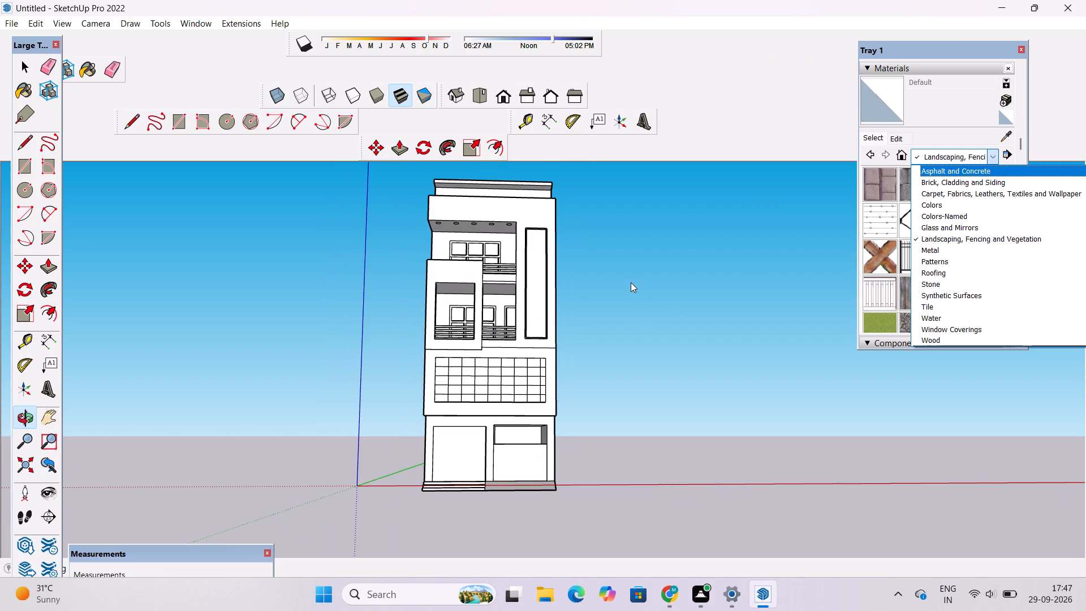
type("oo")
key("space")
key("space")
left_click(19, 414)
scroll(259, 364, "down", 4)
left_click_drag(390, 325, 392, 398)
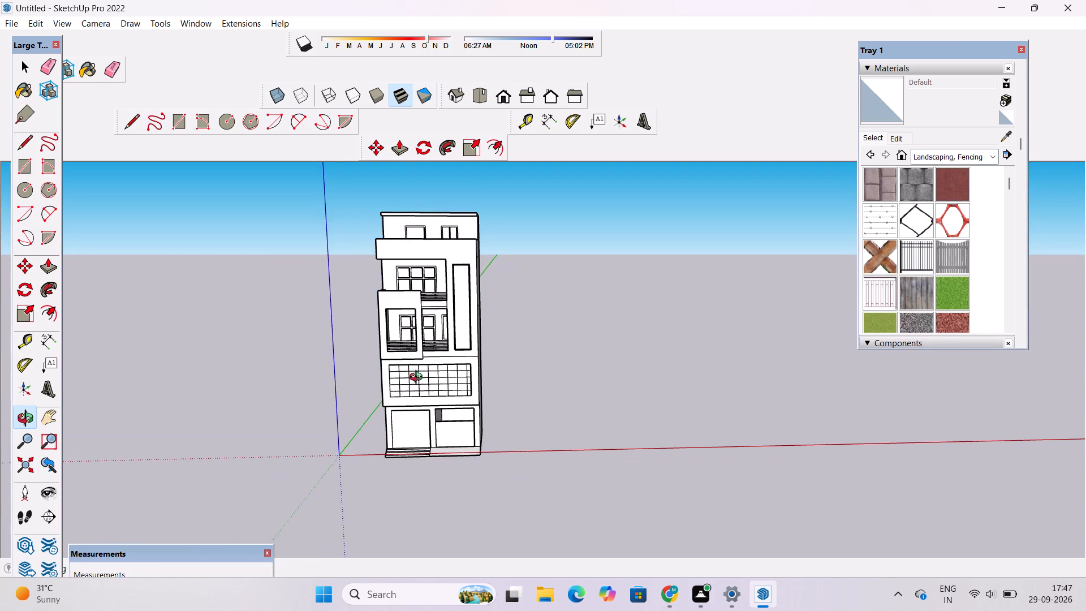
scroll(427, 375, "up", 10)
left_click_drag(422, 350, 448, 400, "shift")
scroll(449, 399, "down", 6)
left_click_drag(445, 424, 433, 349)
scroll(433, 350, "up", 3)
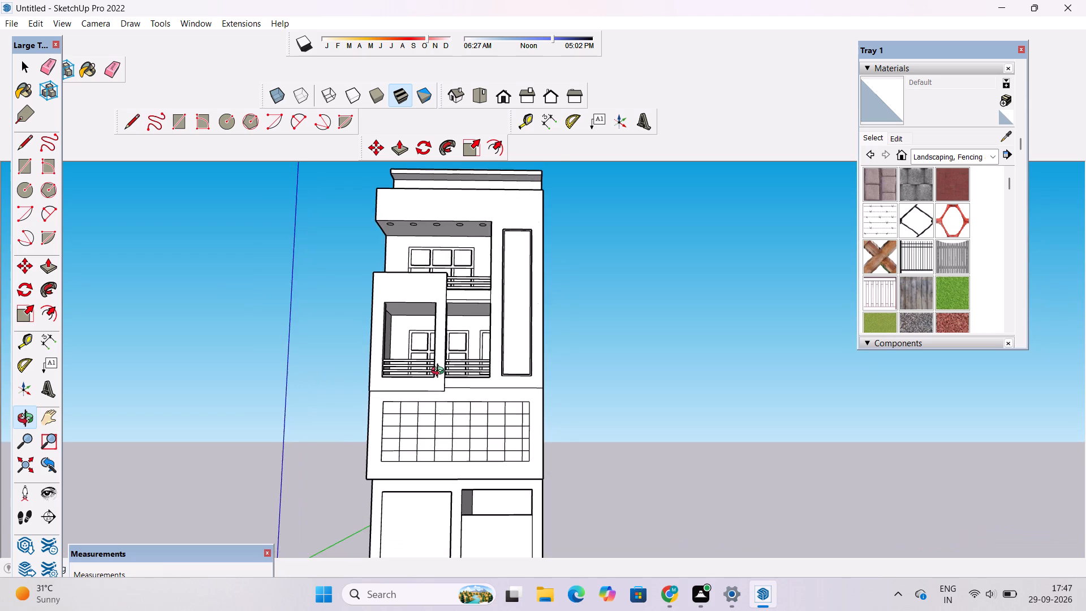
left_click_drag(446, 388, 418, 343, "shift")
Paint the wide frame face around the gridded panel with Wood Veneer 01 from the Wood materials category.
left_click(972, 161)
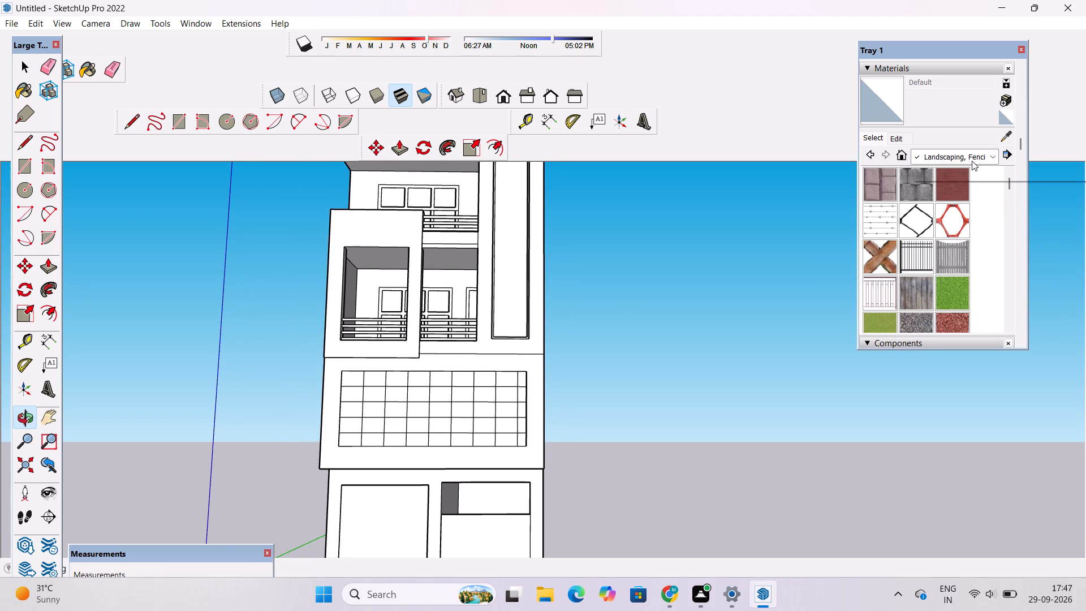
left_click(932, 339)
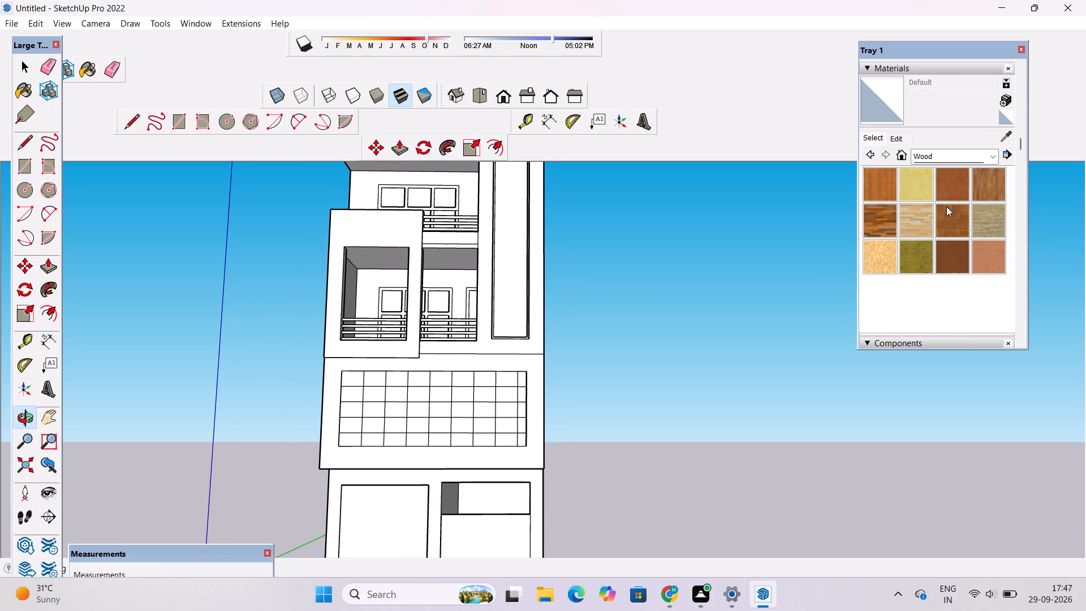
scroll(946, 206, "up", 2)
scroll(946, 207, "down", 2)
scroll(946, 207, "up", 1)
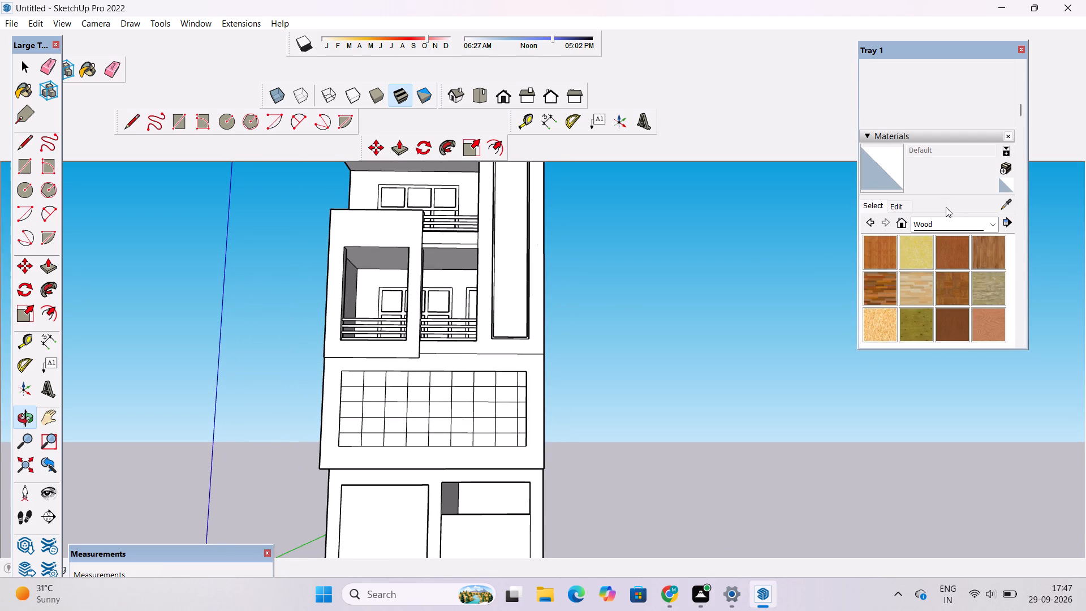
left_click(949, 319)
scroll(514, 386, "up", 8)
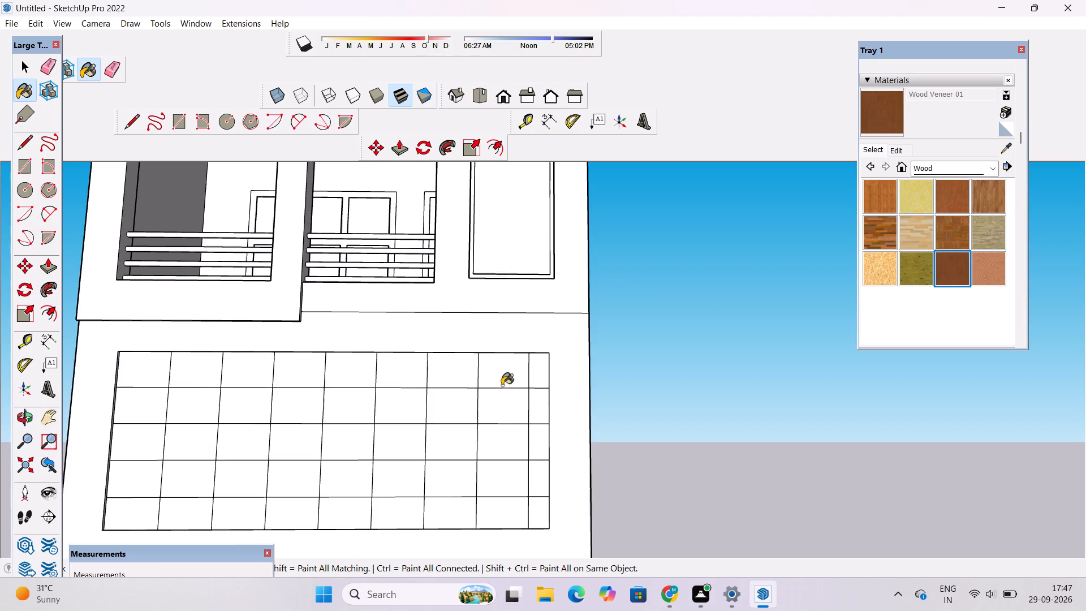
left_click(544, 339)
scroll(544, 339, "down", 6)
scroll(650, 277, "down", 5)
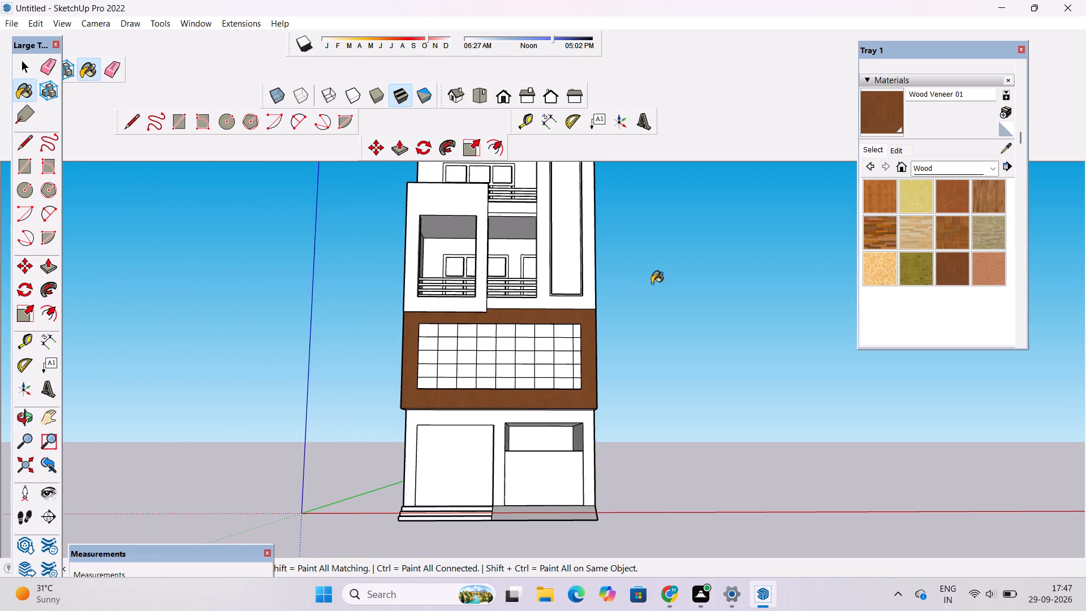
Fine-tune the brightness of the Wood Veneer 01 material used on the panel's frame.
left_click(893, 149)
left_click(930, 229)
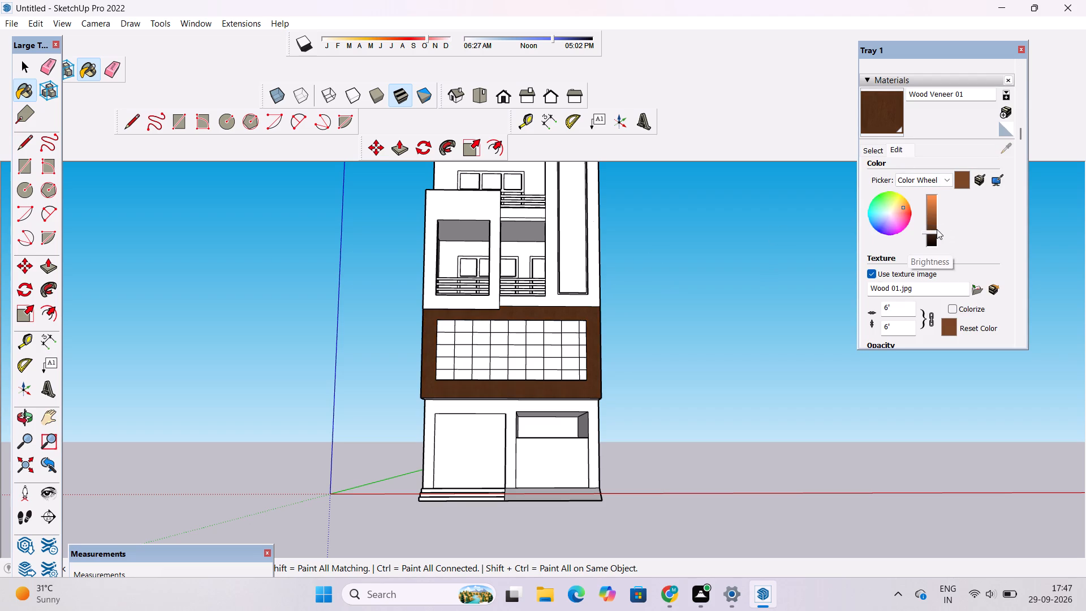
scroll(933, 229, "up", 7)
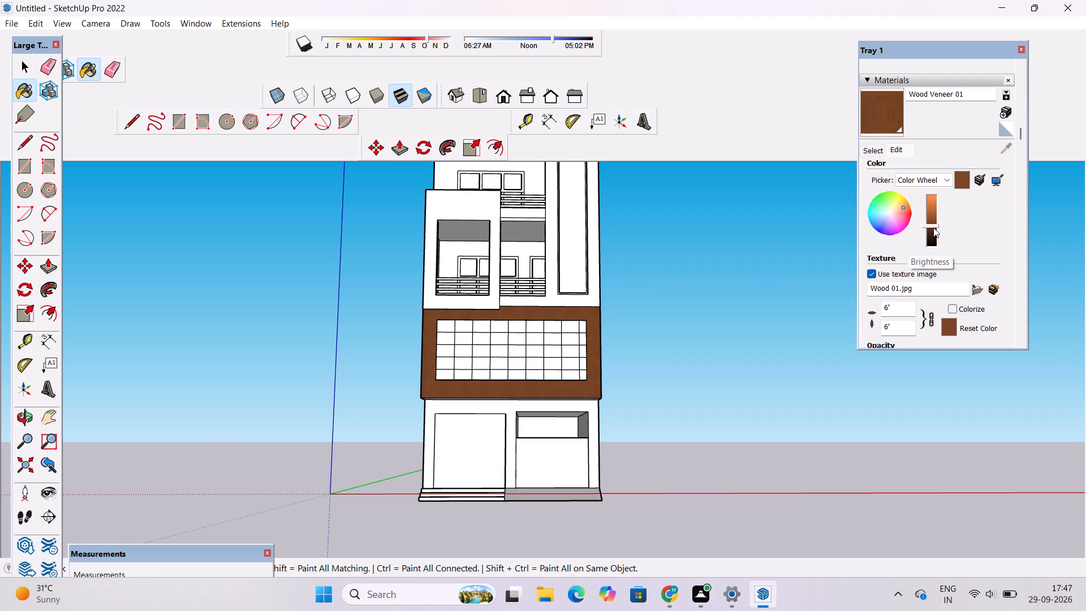
left_click(932, 230)
left_click(932, 226)
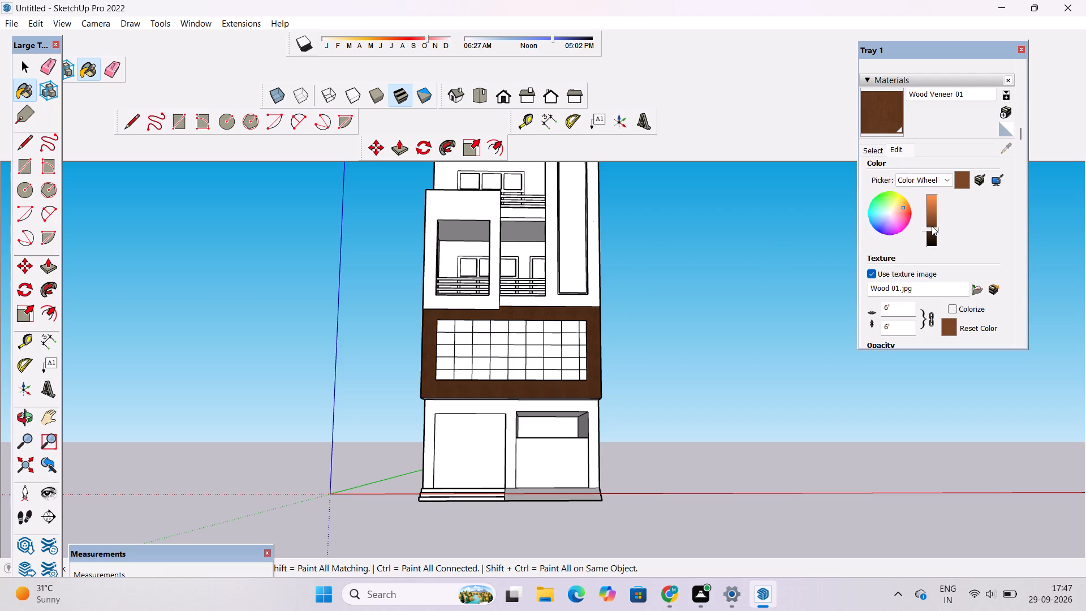
left_click(932, 223)
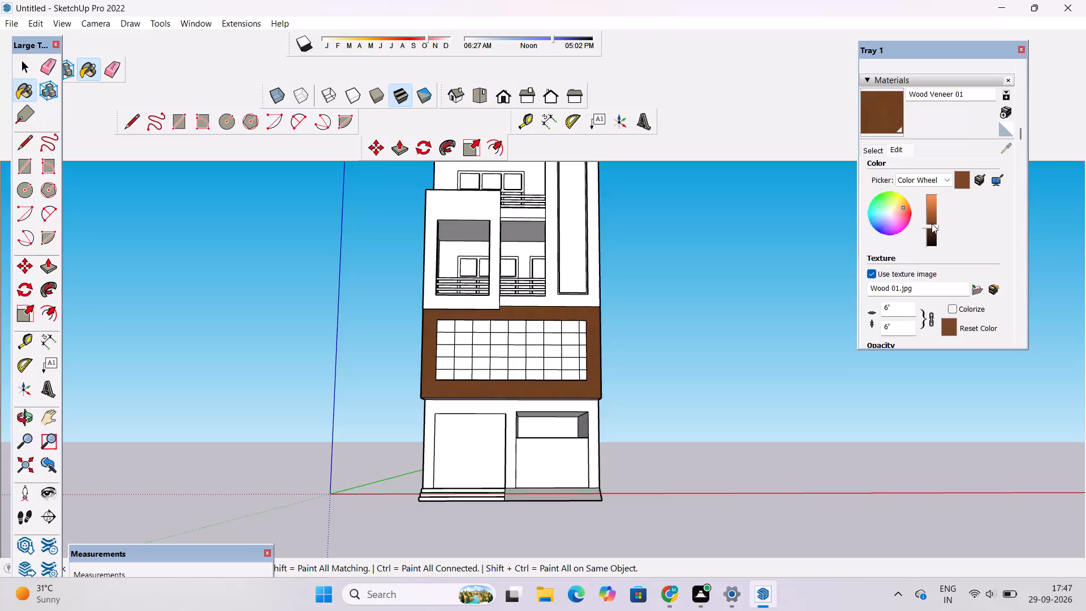
key("space")
key("space")
Paint the narrow right and upper inner edge faces of the gridded panel's frame with Wood Veneer 01.
scroll(570, 372, "up", 20)
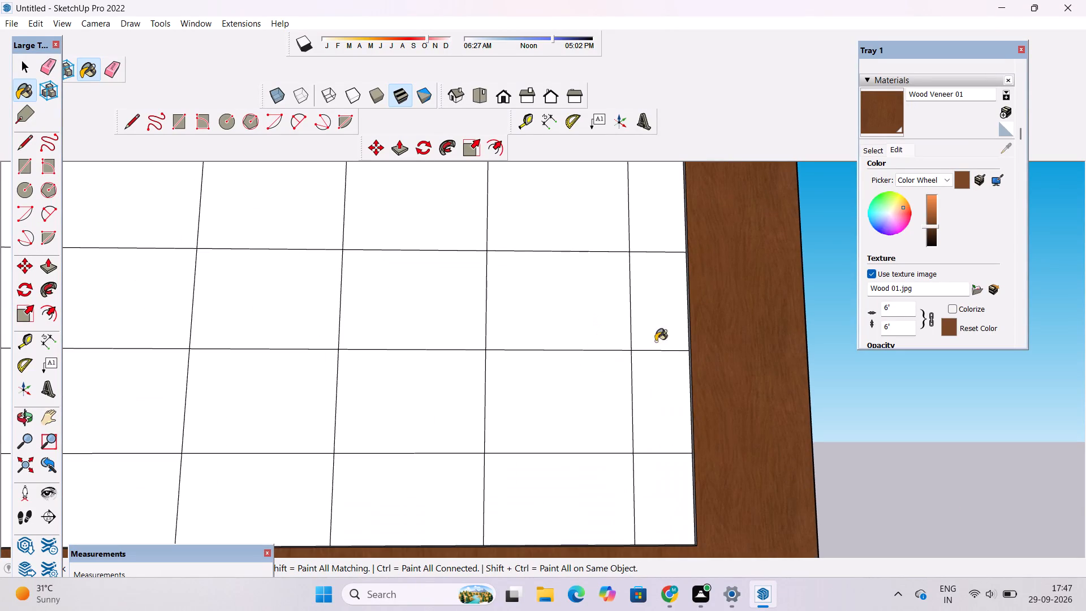
scroll(660, 278, "up", 15)
left_click(797, 281)
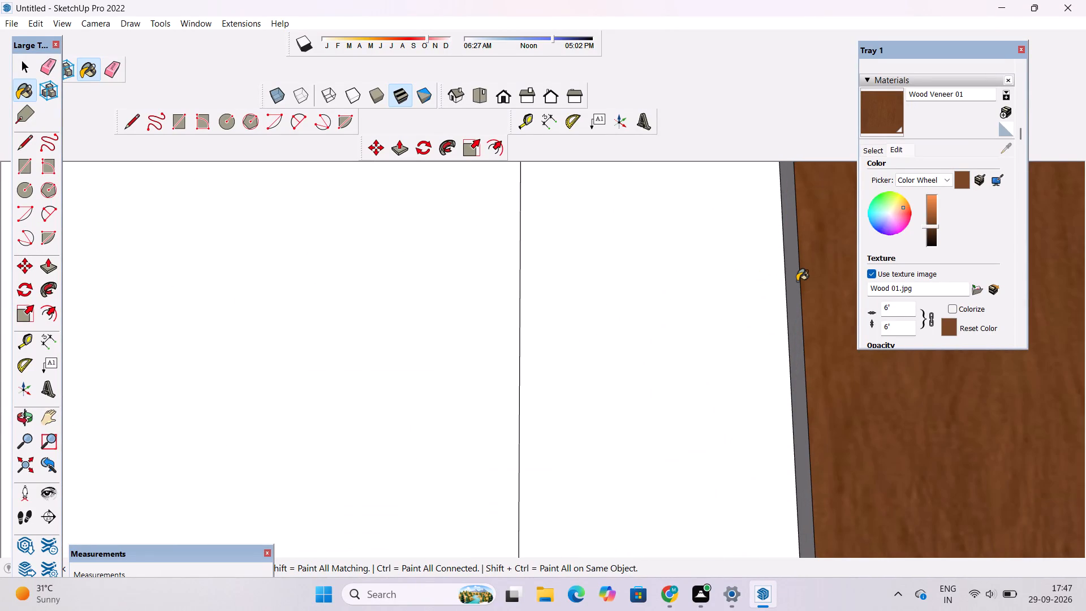
scroll(753, 255, "down", 11)
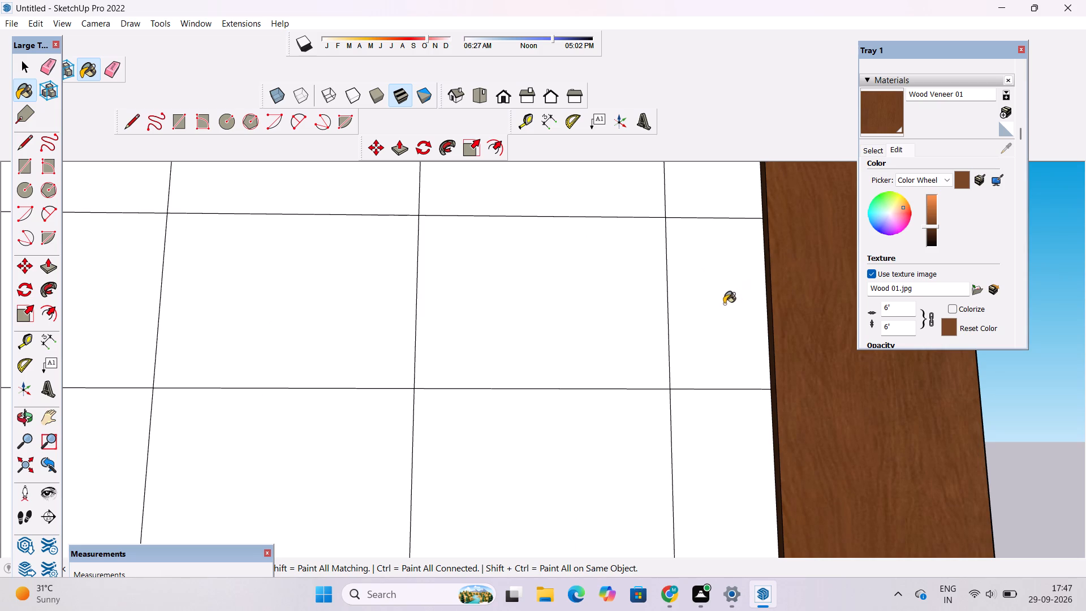
scroll(697, 315, "down", 3)
scroll(697, 316, "up", 4)
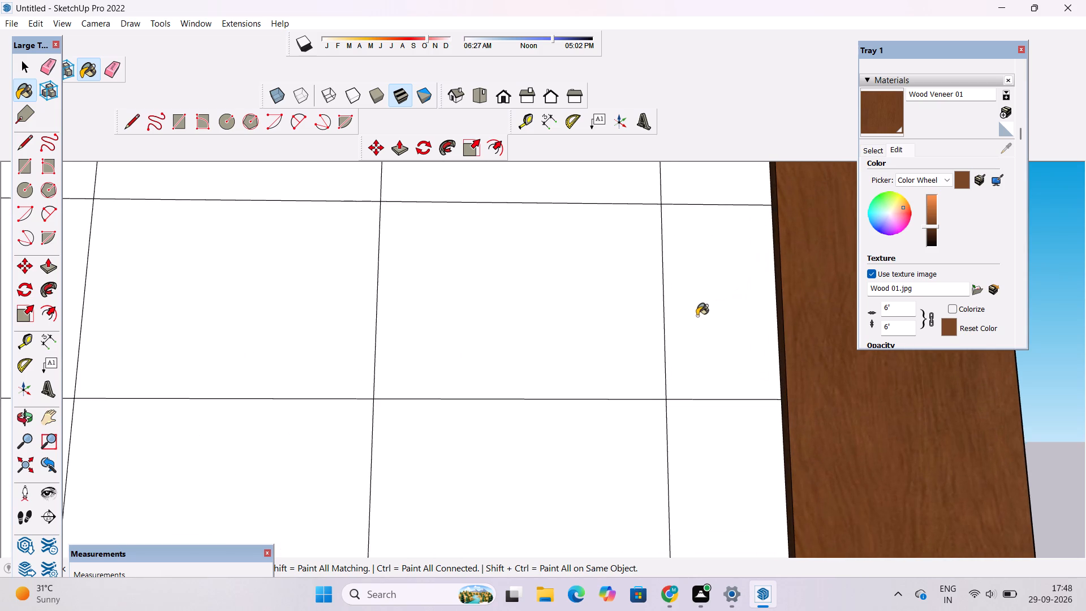
scroll(677, 351, "down", 17)
scroll(634, 266, "up", 8)
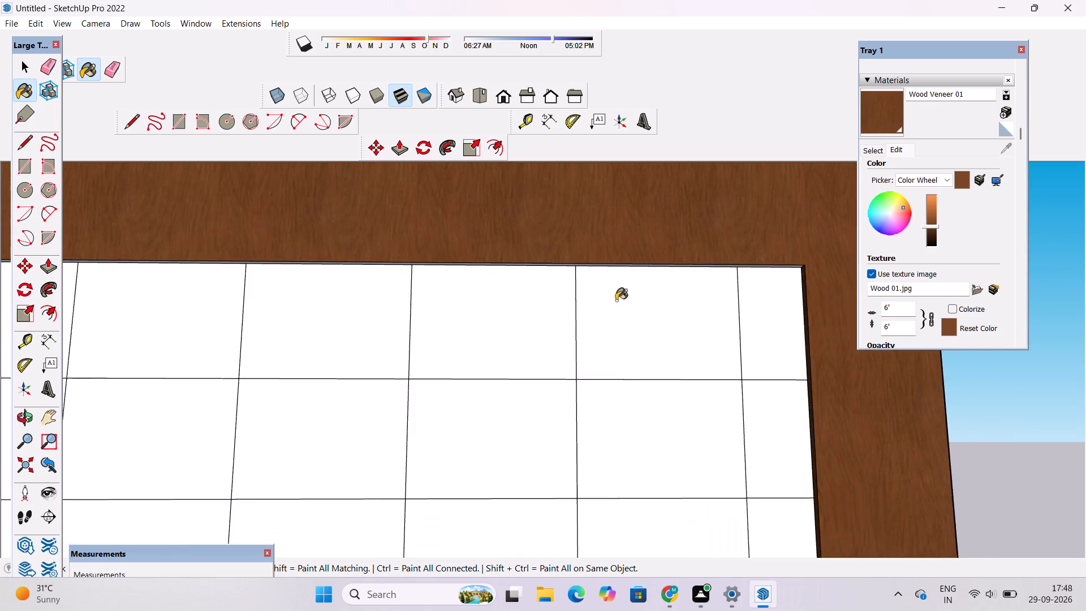
scroll(616, 300, "up", 15)
left_click(635, 226)
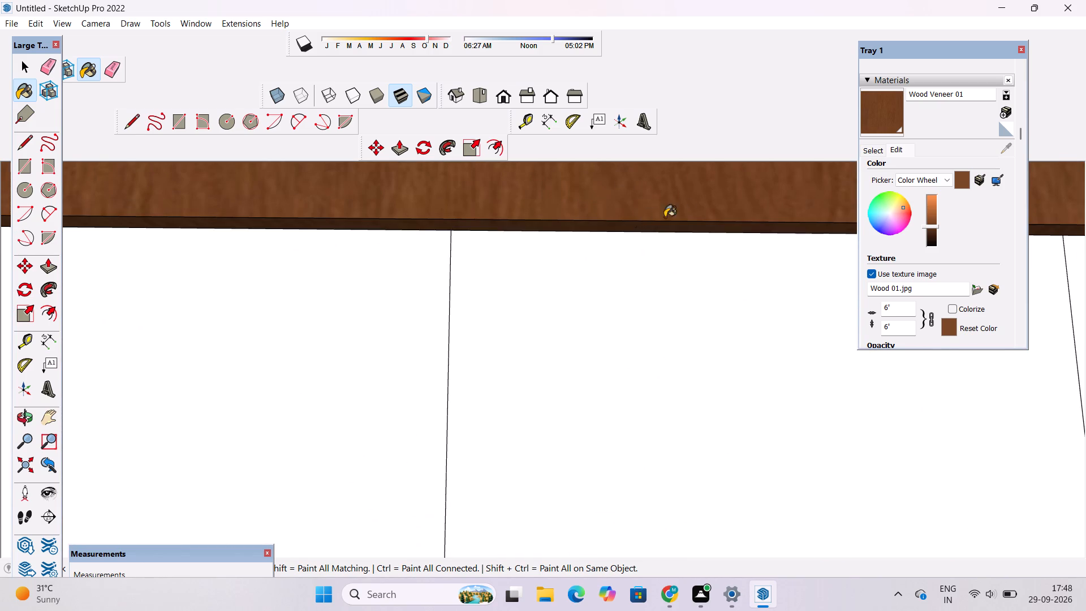
scroll(684, 214, "down", 14)
scroll(685, 270, "down", 6)
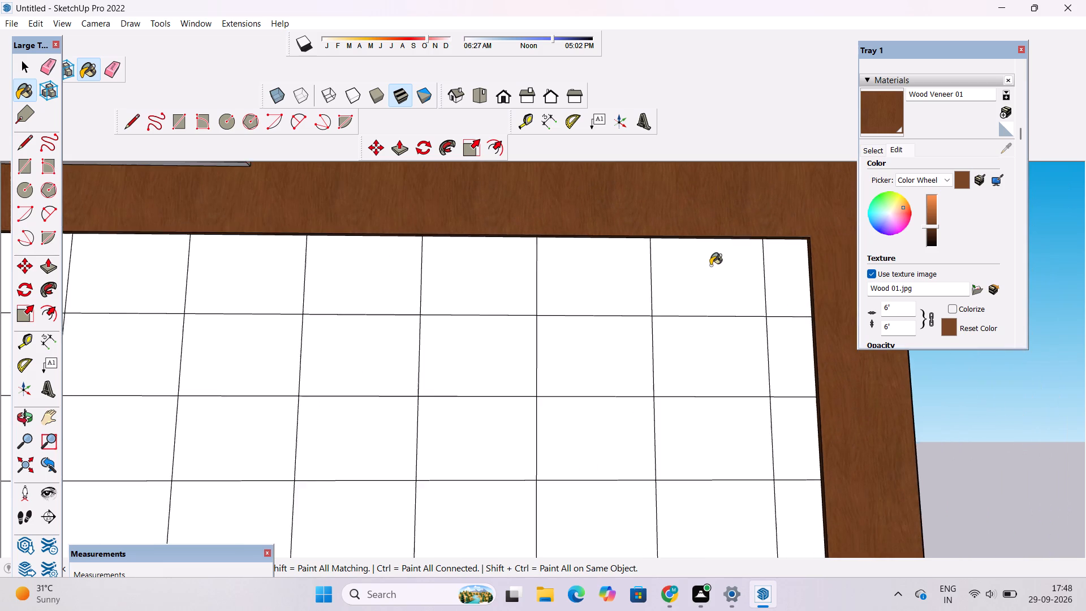
scroll(710, 265, "down", 7)
scroll(488, 272, "down", 6)
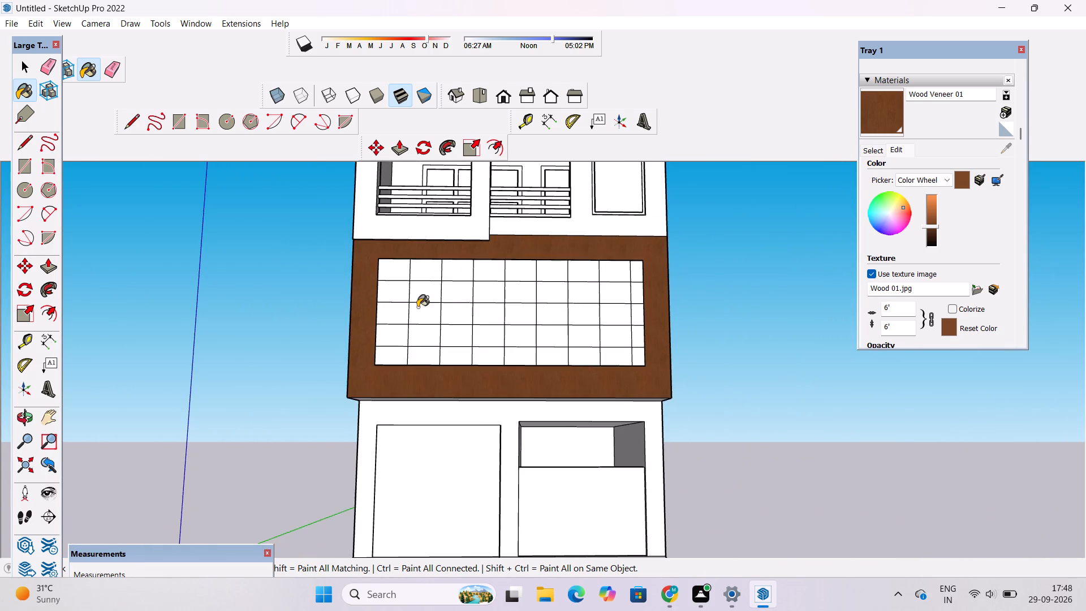
Paint the narrow left and lower inner edge faces of the gridded panel's frame with Wood Veneer 01.
scroll(399, 312, "up", 20)
scroll(399, 312, "up", 11)
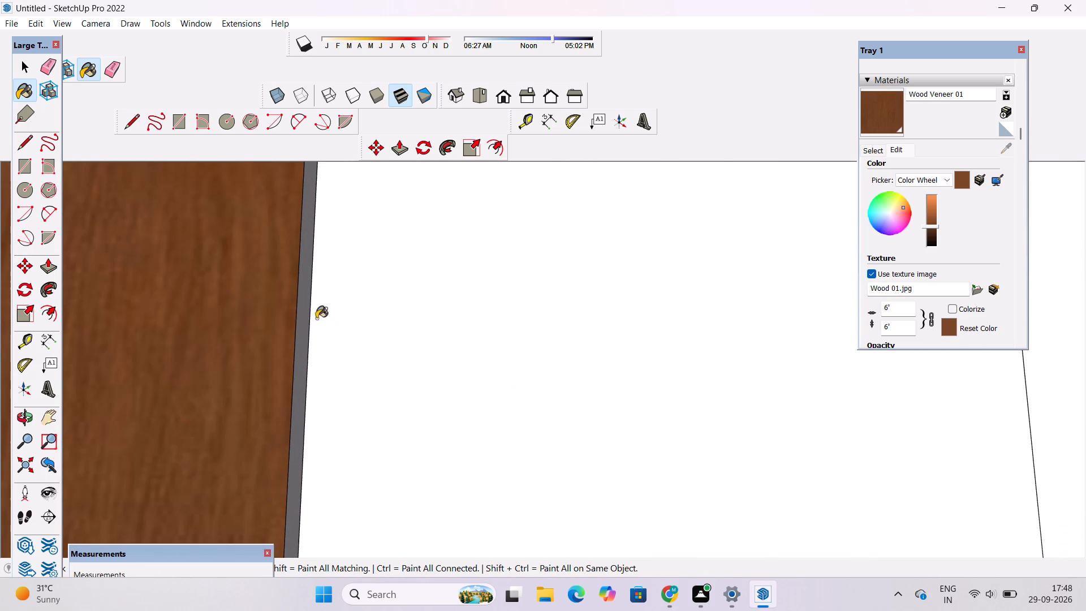
left_click(307, 303)
scroll(374, 256, "down", 20)
scroll(374, 256, "down", 1)
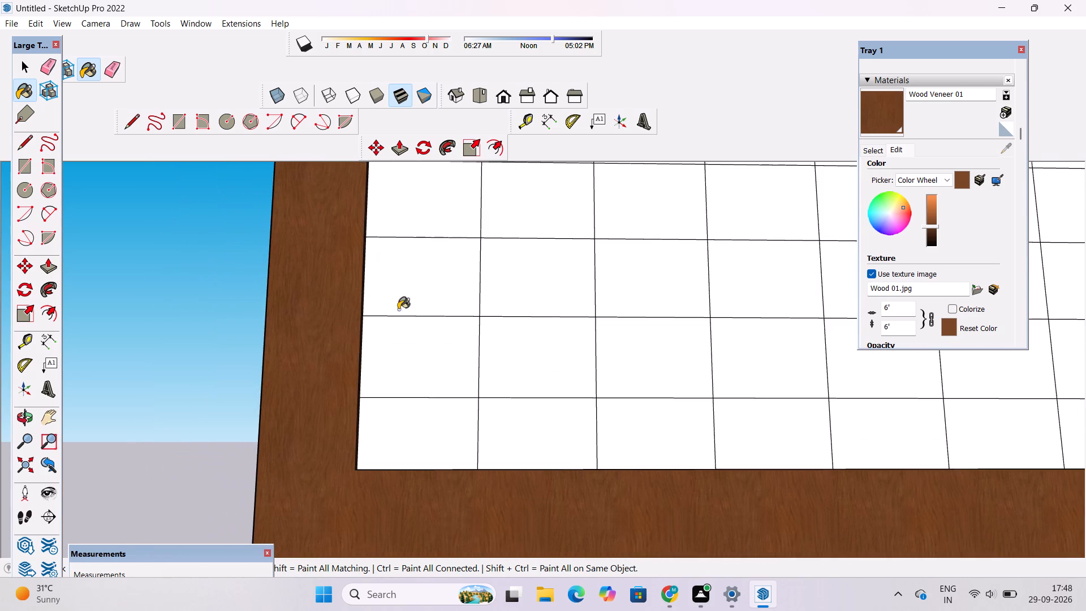
scroll(484, 450, "up", 20)
scroll(484, 450, "up", 12)
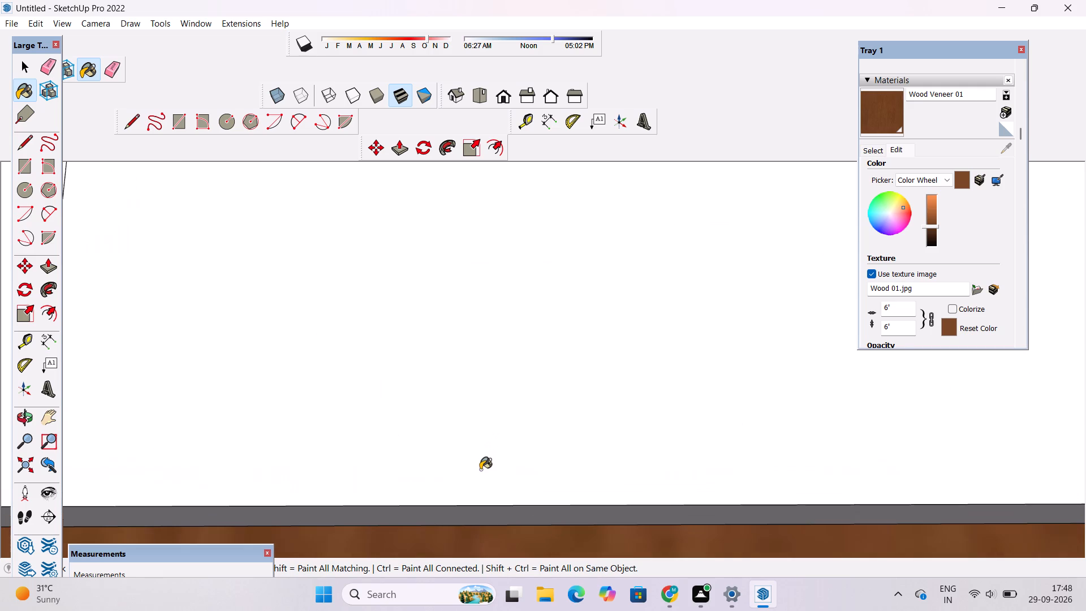
left_click(475, 515)
scroll(354, 446, "down", 17)
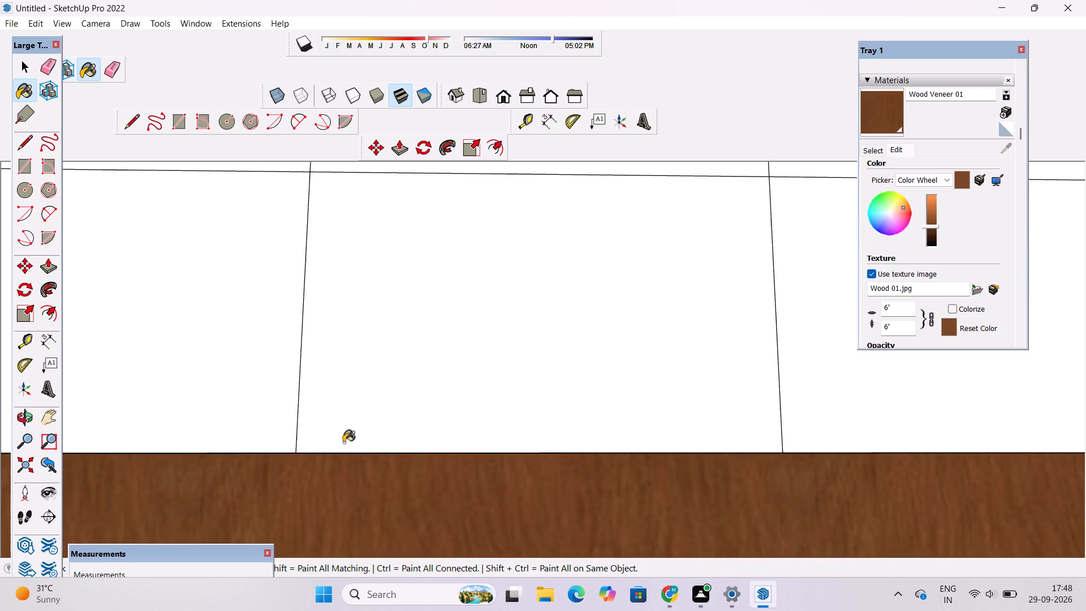
scroll(343, 442, "down", 20)
scroll(343, 442, "down", 12)
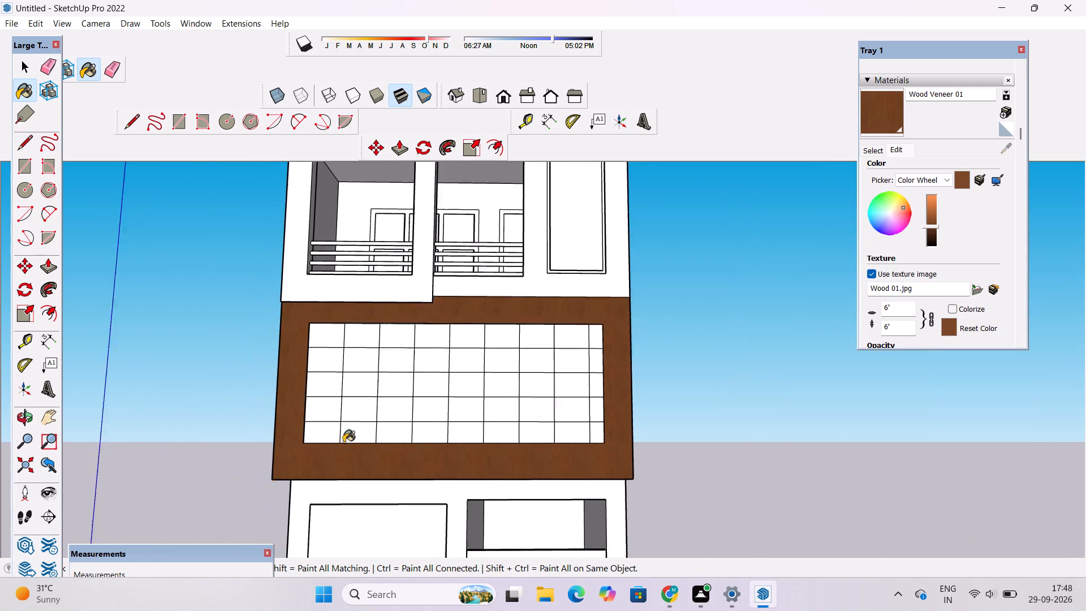
scroll(343, 442, "down", 2)
scroll(626, 401, "up", 2)
Examine the wood-painted frame and the building's side walls from both sides of the facade.
key("o")
left_click_drag(647, 399, 482, 458)
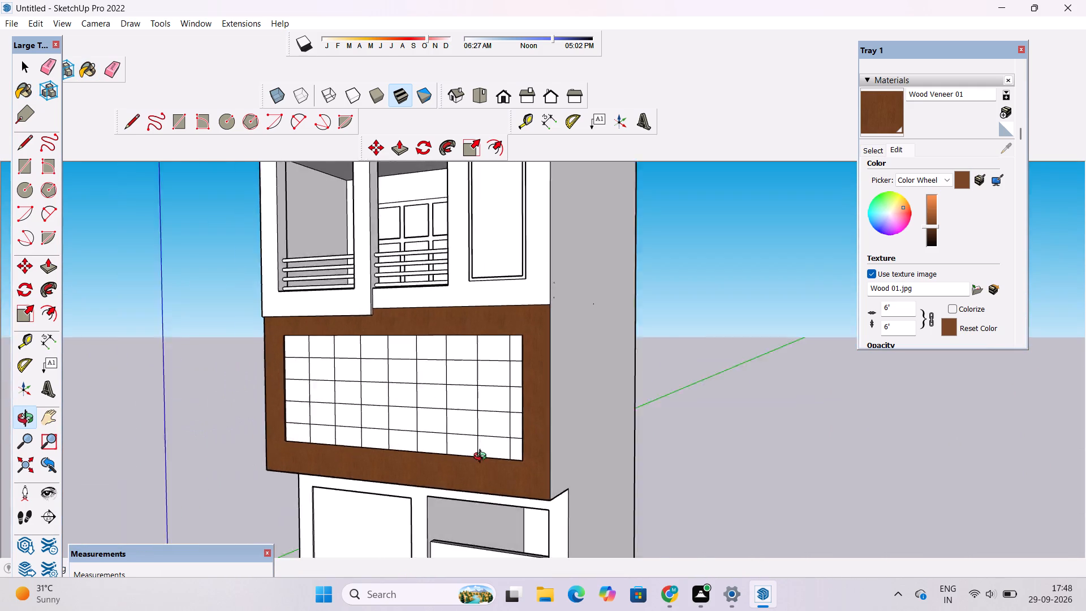
left_click_drag(482, 458, 433, 460)
scroll(431, 455, "down", 4)
left_click_drag(447, 451, 562, 416, "shift")
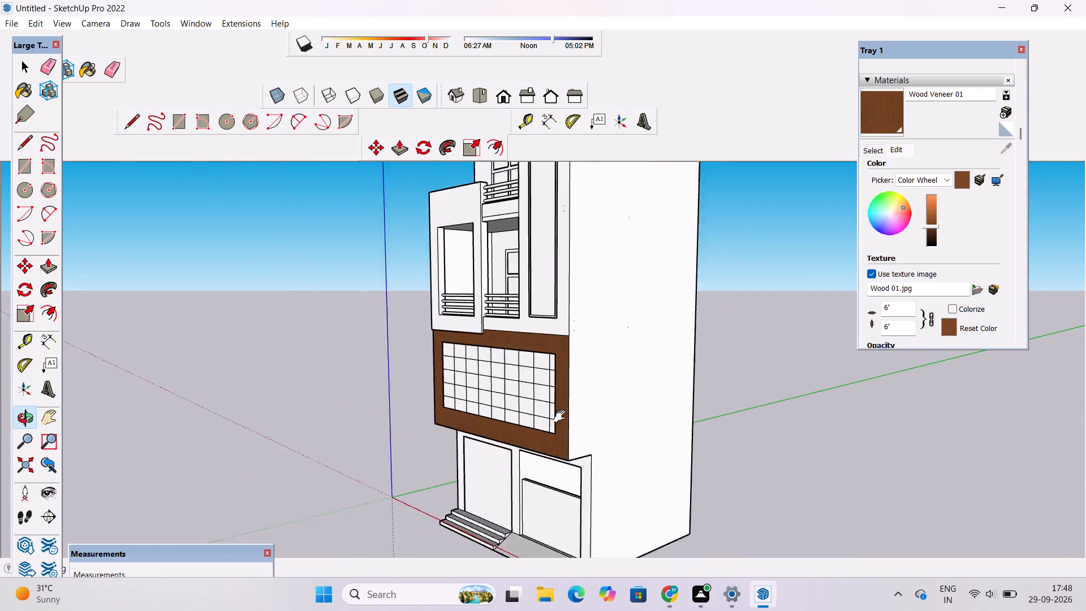
left_click_drag(562, 416, 572, 414, "shift")
scroll(571, 414, "up", 2)
left_click_drag(519, 406, 577, 408)
scroll(577, 408, "down", 3)
scroll(576, 408, "up", 2)
left_click_drag(453, 384, 630, 356)
scroll(534, 337, "up", 4)
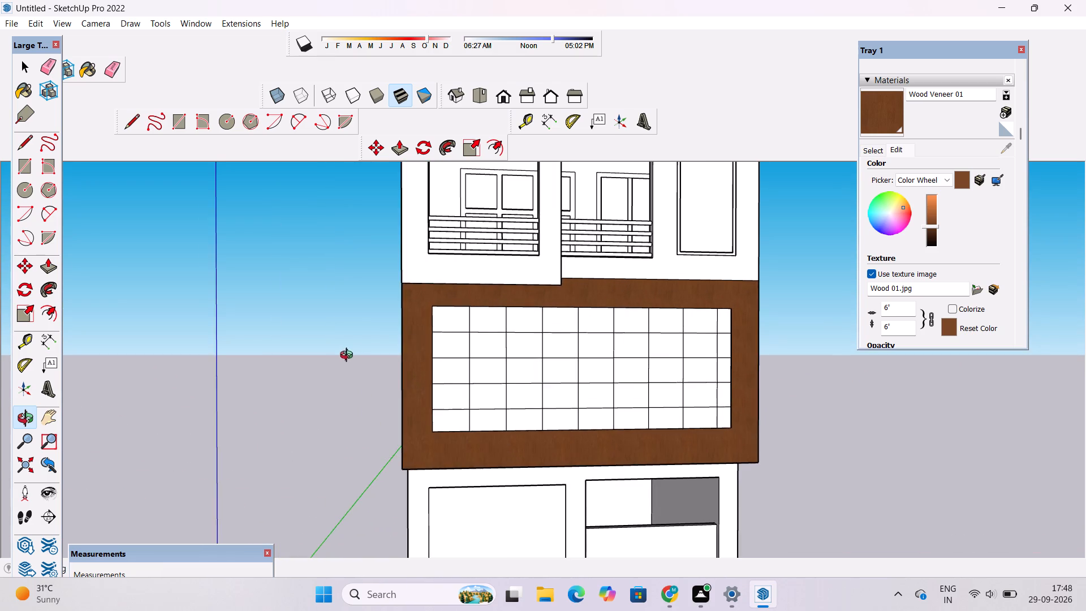
left_click_drag(349, 356, 638, 361)
left_click_drag(638, 361, 647, 366)
scroll(629, 353, "down", 2)
scroll(629, 353, "up", 1)
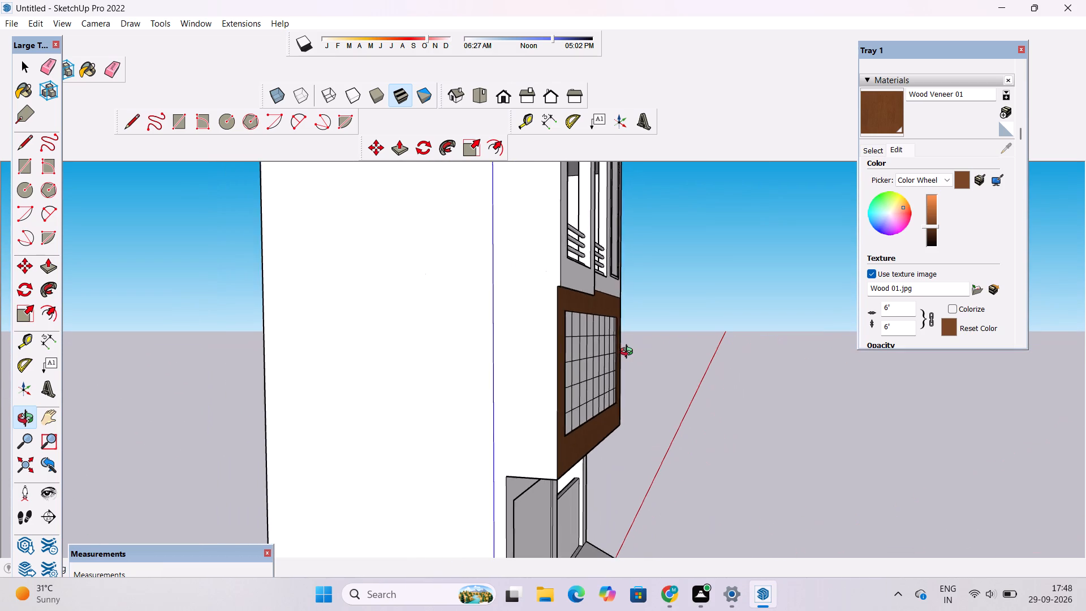
scroll(628, 353, "down", 4)
scroll(627, 353, "up", 5)
scroll(627, 353, "down", 4)
scroll(627, 353, "up", 1)
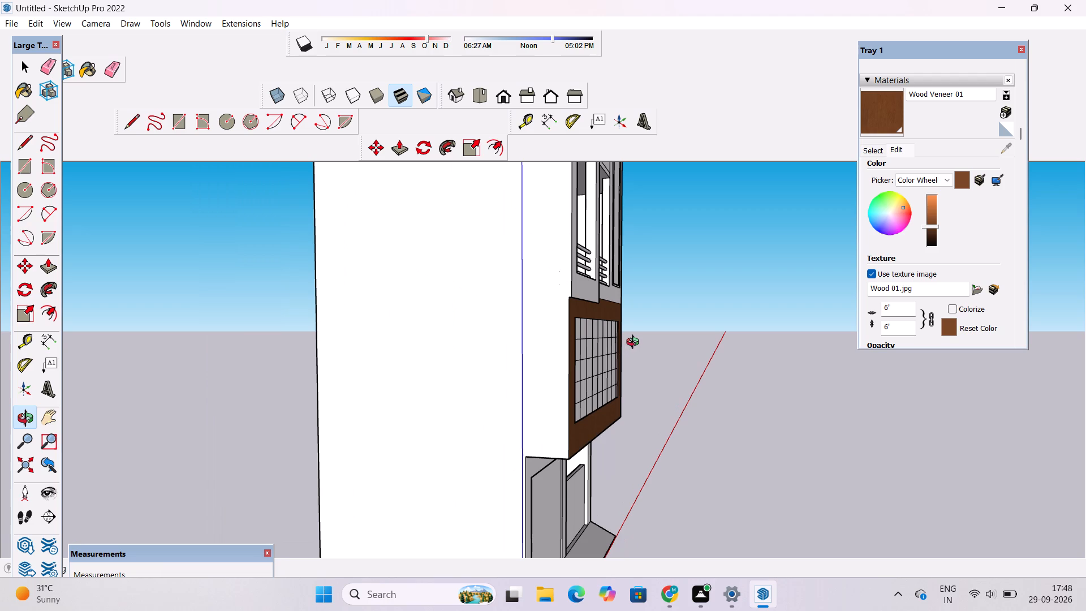
left_click_drag(676, 326, 592, 345)
left_click_drag(592, 347, 575, 342)
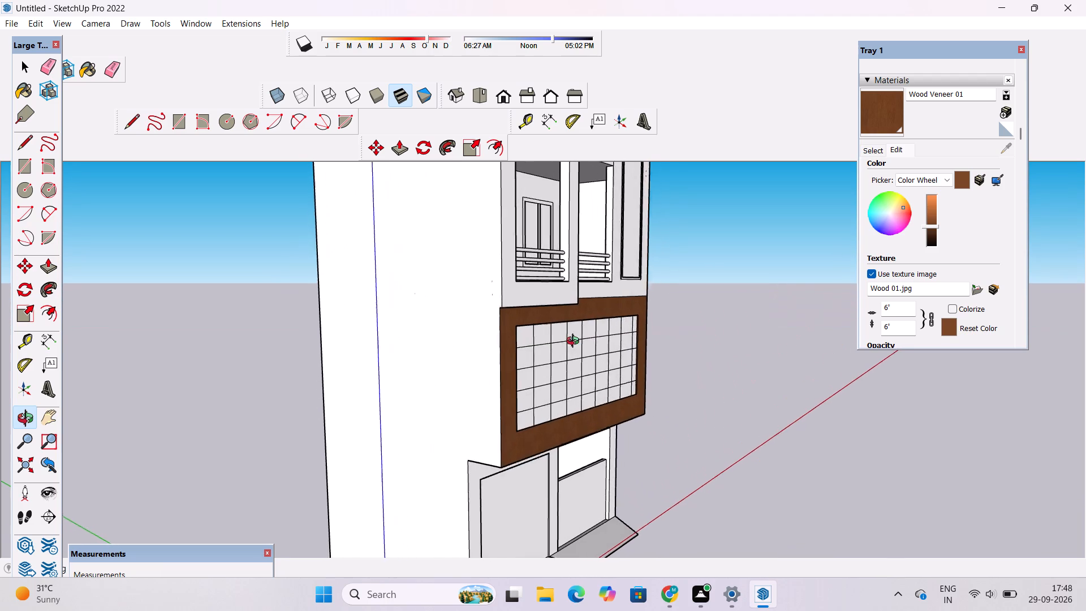
left_click_drag(575, 342, 576, 343)
left_click_drag(600, 343, 576, 337)
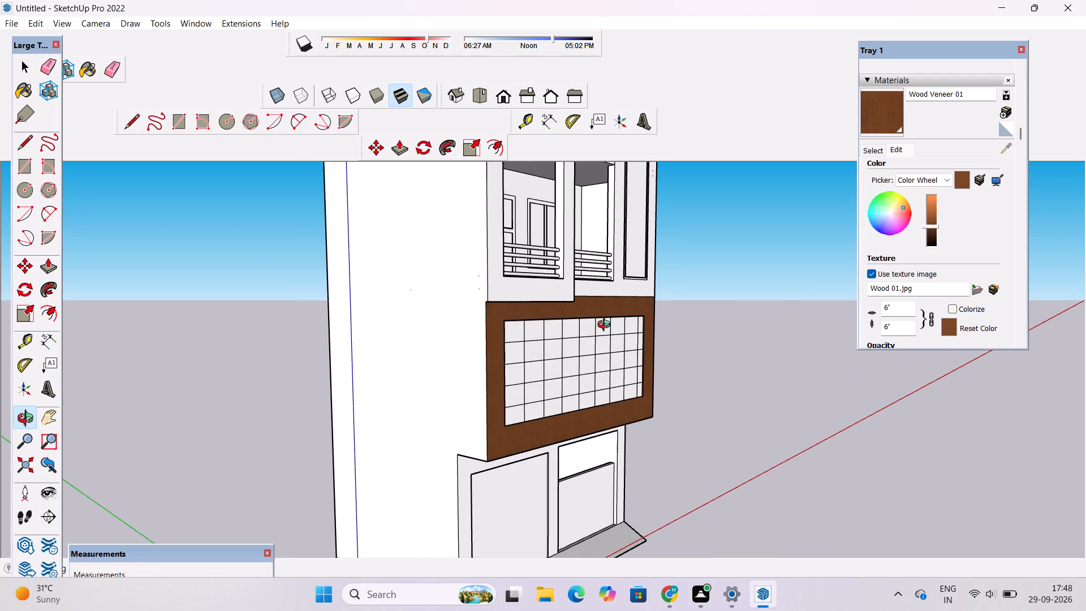
Examine the facade's upper floors, balcony openings and wood-framed gridded panel from several angles.
left_click_drag(639, 320, 459, 351)
scroll(452, 352, "down", 6)
left_click_drag(505, 411, 503, 349)
scroll(503, 374, "up", 4)
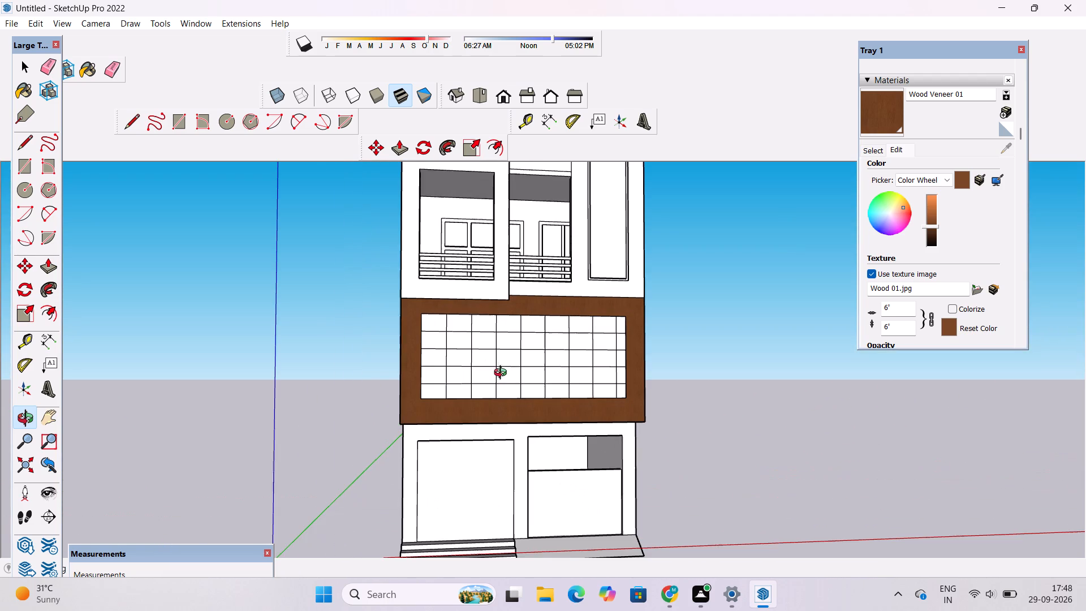
left_click_drag(521, 385, 521, 363, "shift")
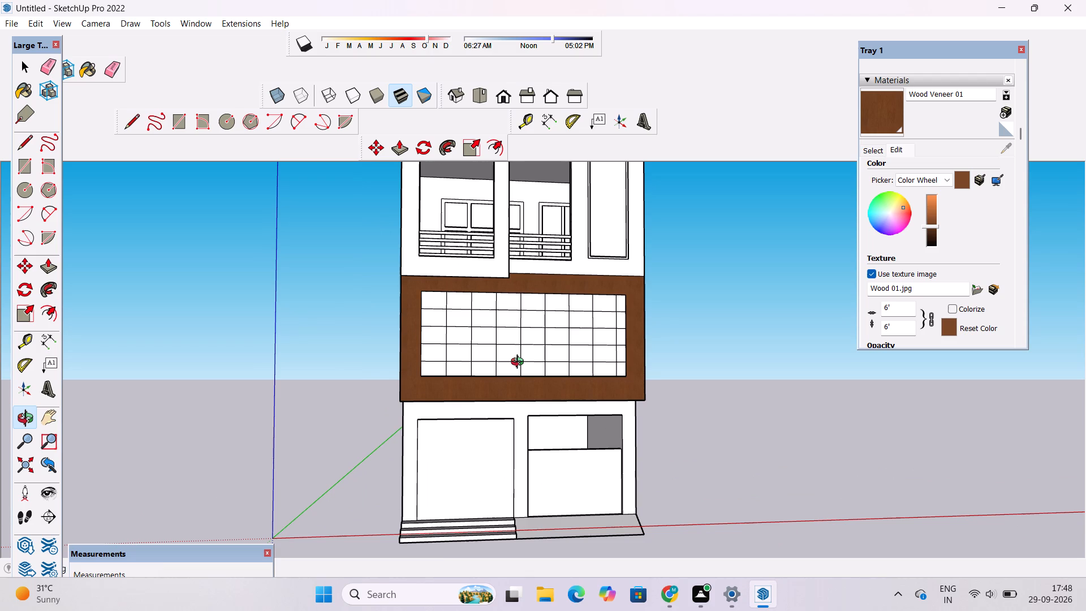
left_click_drag(538, 363, 472, 371)
scroll(470, 372, "up", 3)
left_click_drag(510, 355, 407, 304, "shift")
left_click_drag(527, 319, 387, 363)
scroll(364, 339, "up", 8)
left_click_drag(380, 293, 356, 501, "shift")
left_click_drag(355, 486, 360, 455)
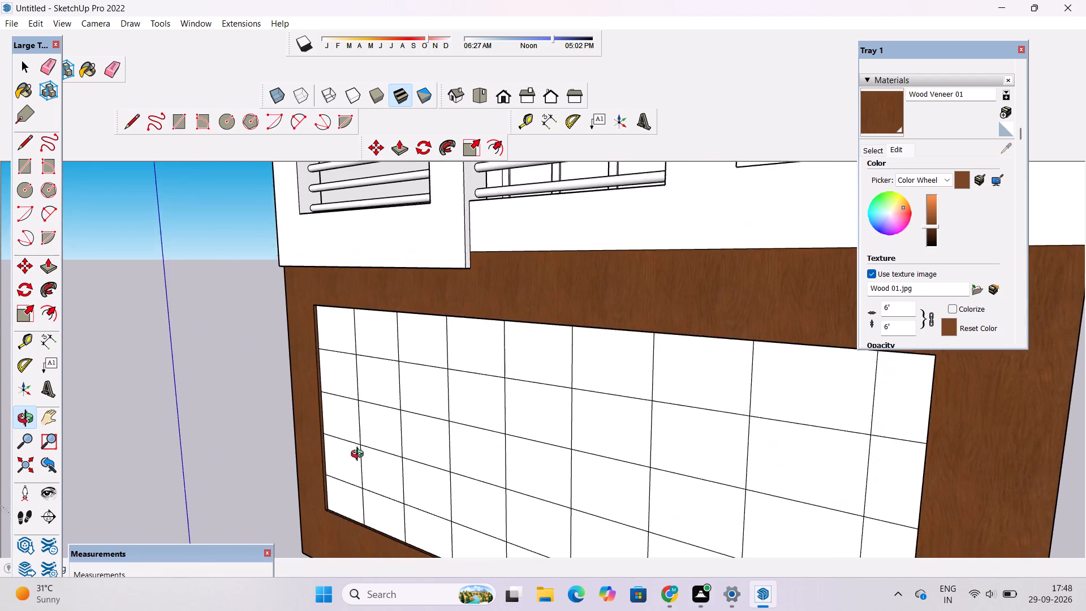
left_click_drag(360, 455, 514, 531)
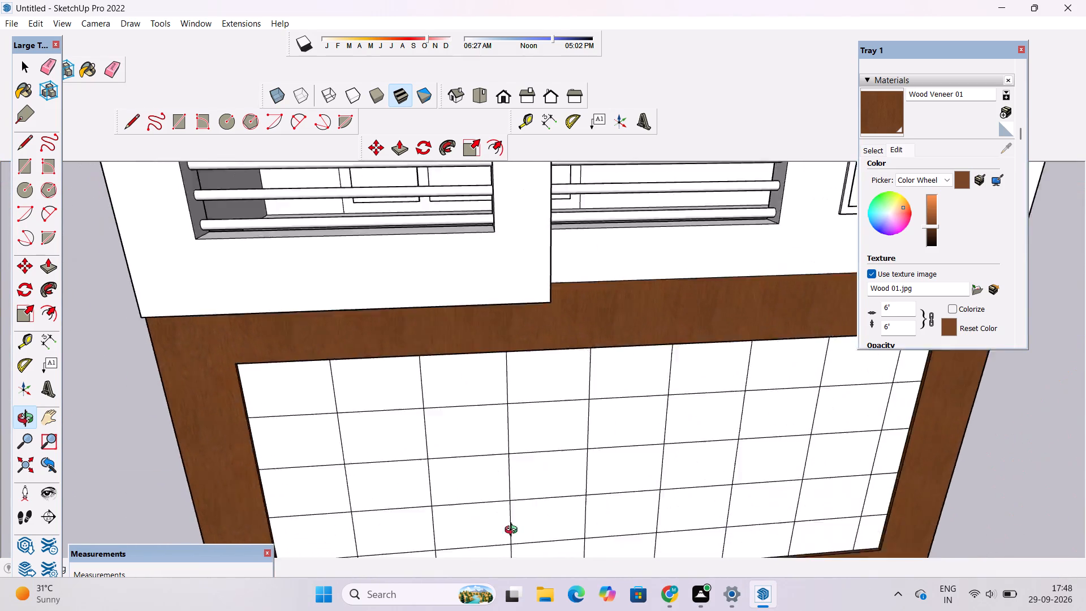
left_click_drag(514, 531, 395, 403)
scroll(389, 398, "down", 4)
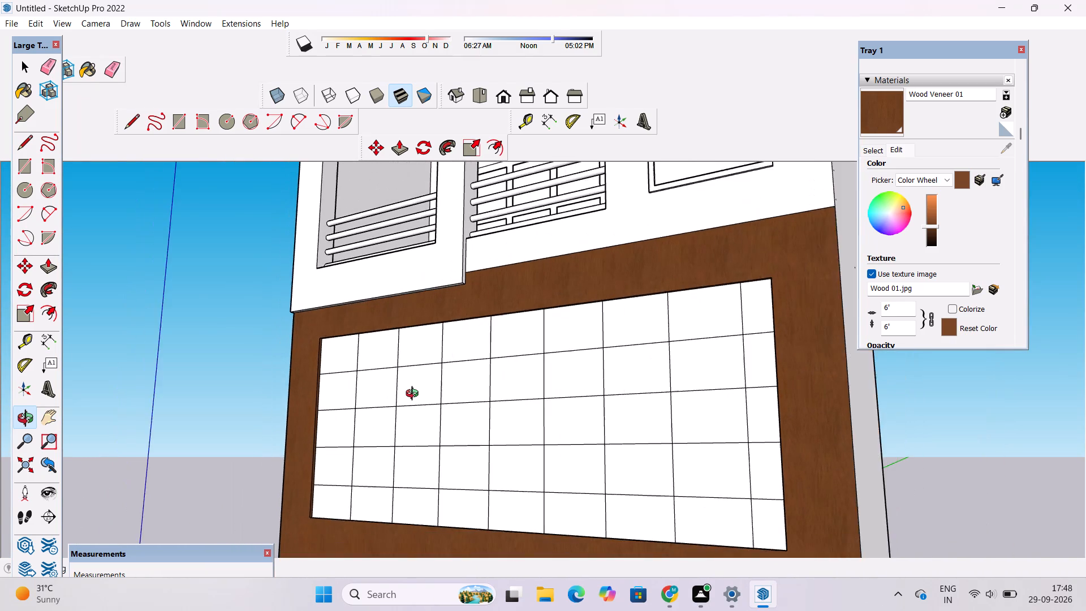
scroll(415, 395, "down", 2)
left_click_drag(454, 393, 492, 401)
scroll(498, 398, "down", 4)
left_click_drag(498, 388, 506, 454, "shift")
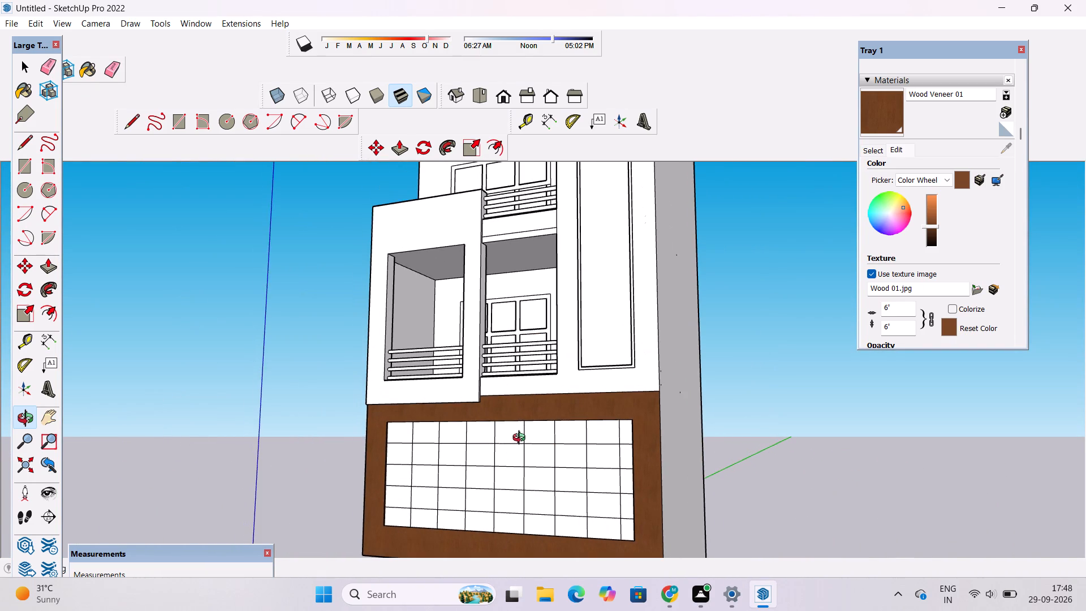
left_click_drag(518, 422, 477, 548, "shift")
scroll(474, 522, "up", 3)
left_click_drag(468, 520, 620, 519)
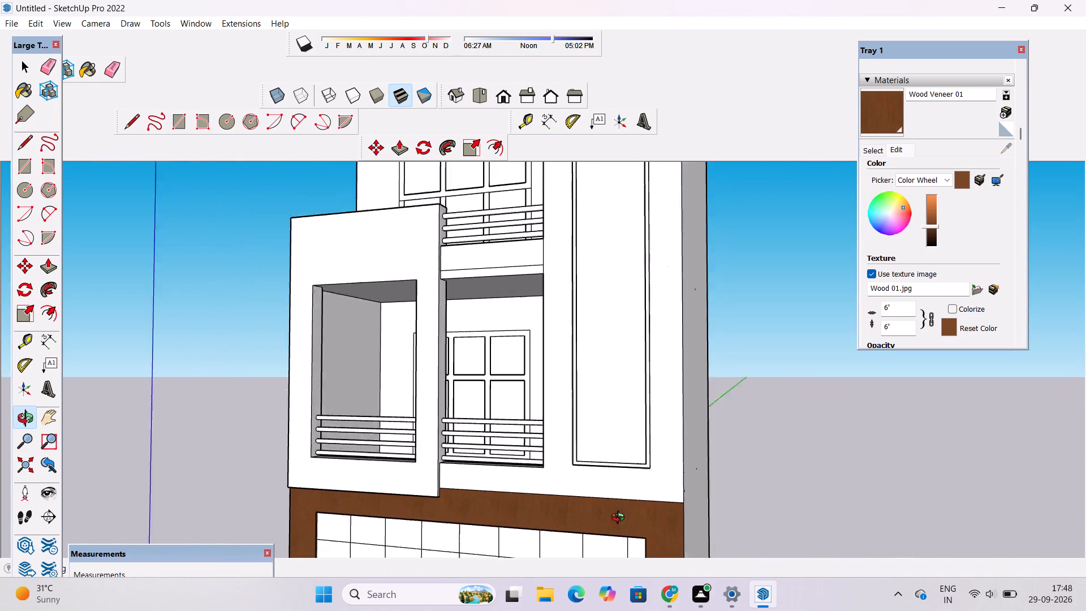
left_click_drag(620, 519, 640, 516)
scroll(643, 487, "down", 5)
left_click_drag(640, 489, 556, 531, "shift")
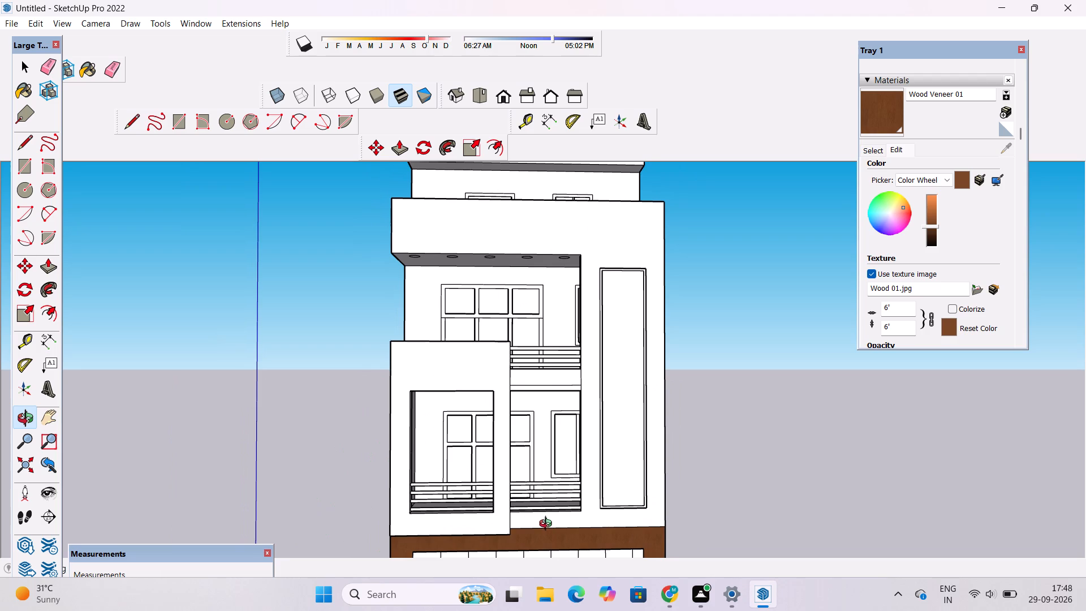
scroll(552, 516, "down", 2)
left_click_drag(560, 497, 575, 342, "shift")
scroll(561, 346, "up", 4)
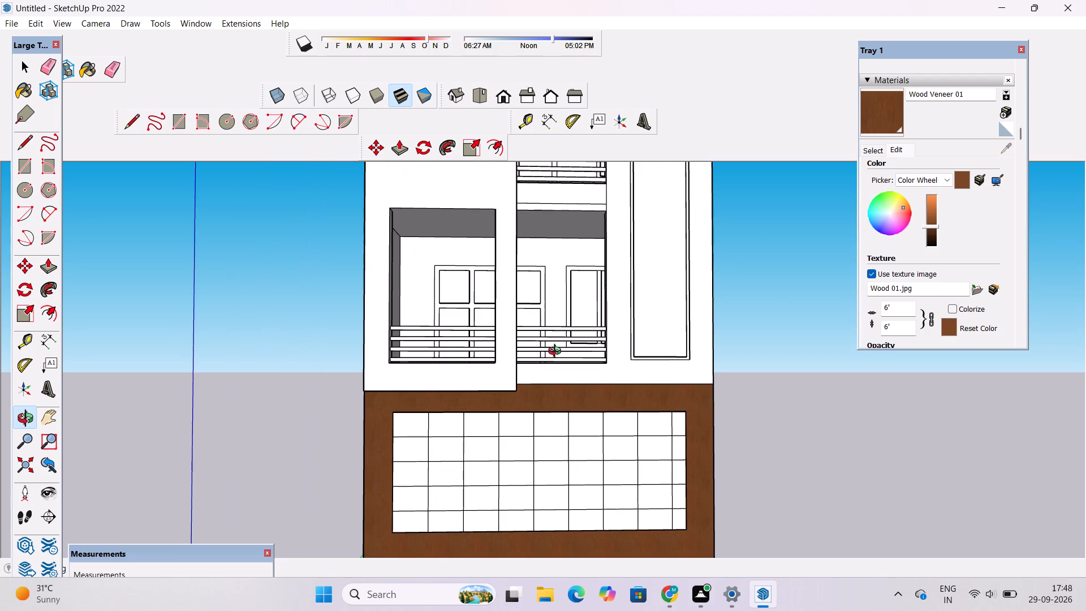
Paint the front face of the projecting balcony frame above the gridded panel with Wood Floor Dark.
left_click(878, 149)
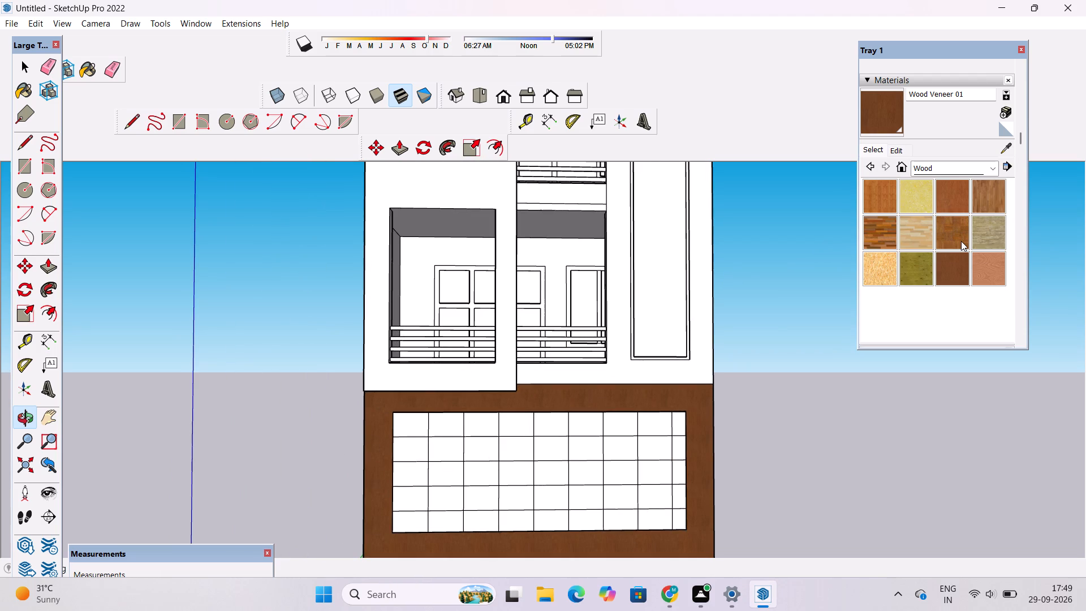
left_click(885, 231)
scroll(242, 385, "down", 6)
scroll(335, 256, "up", 5)
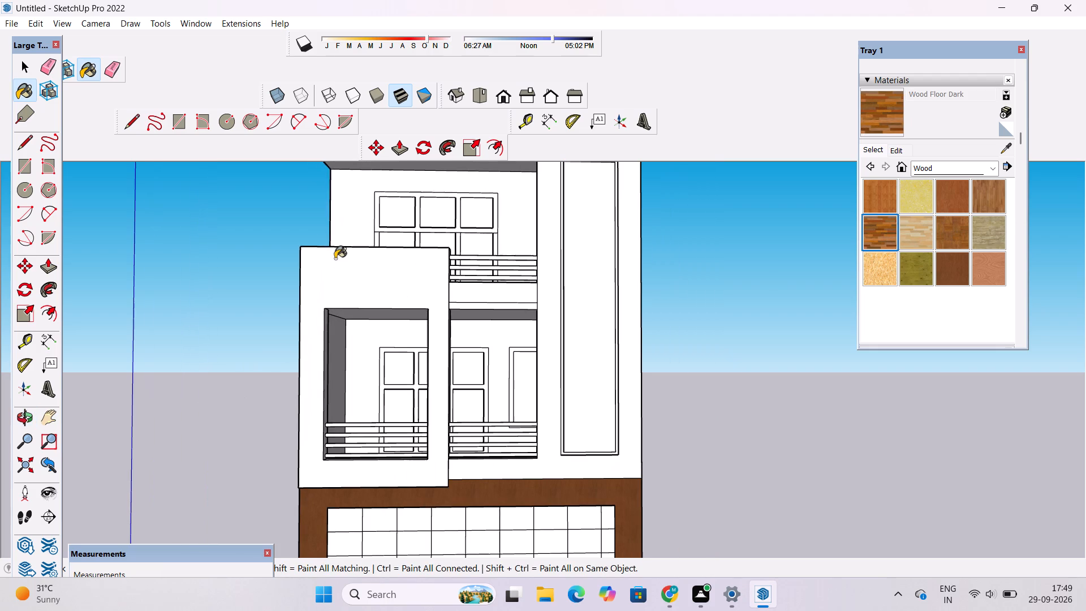
left_click(338, 280)
scroll(350, 283, "up", 1)
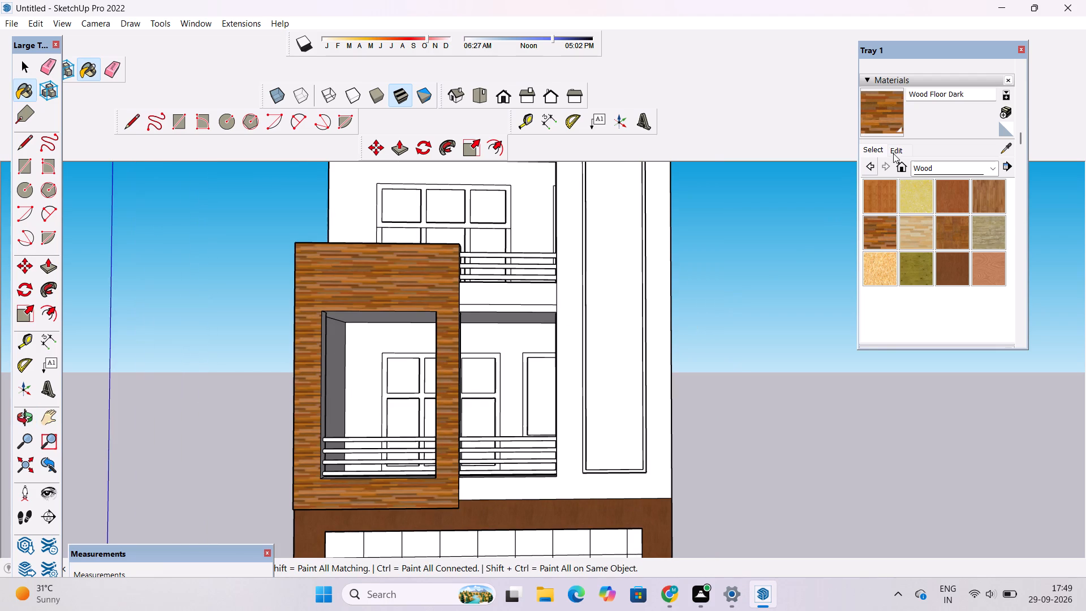
Fine-tune the brightness of the Wood Floor Dark material used on the balcony frame.
left_click(896, 150)
left_click(933, 212)
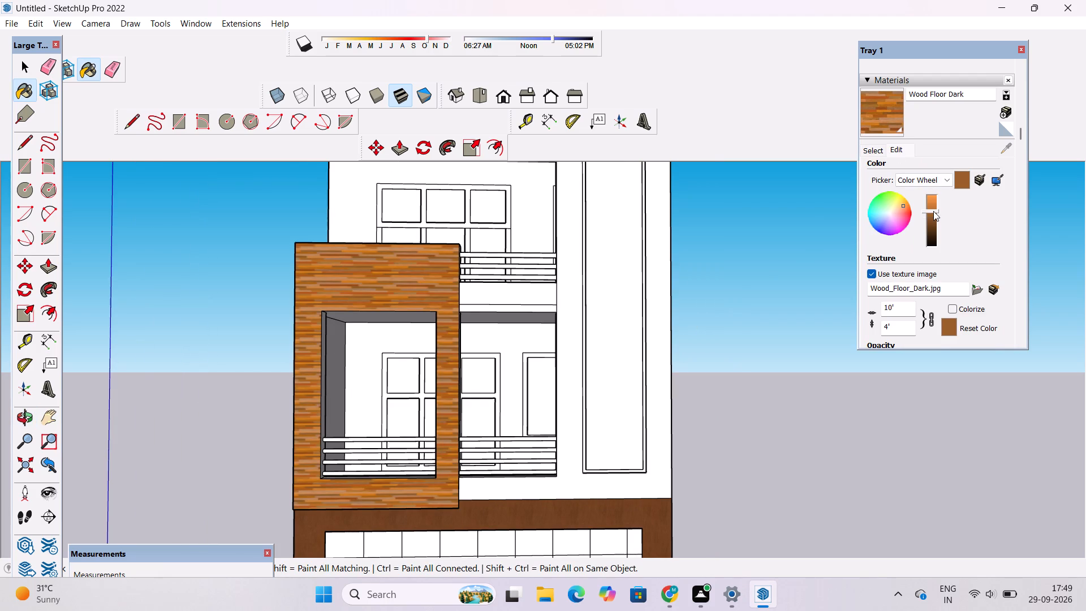
left_click(933, 211)
left_click(933, 208)
left_click(932, 203)
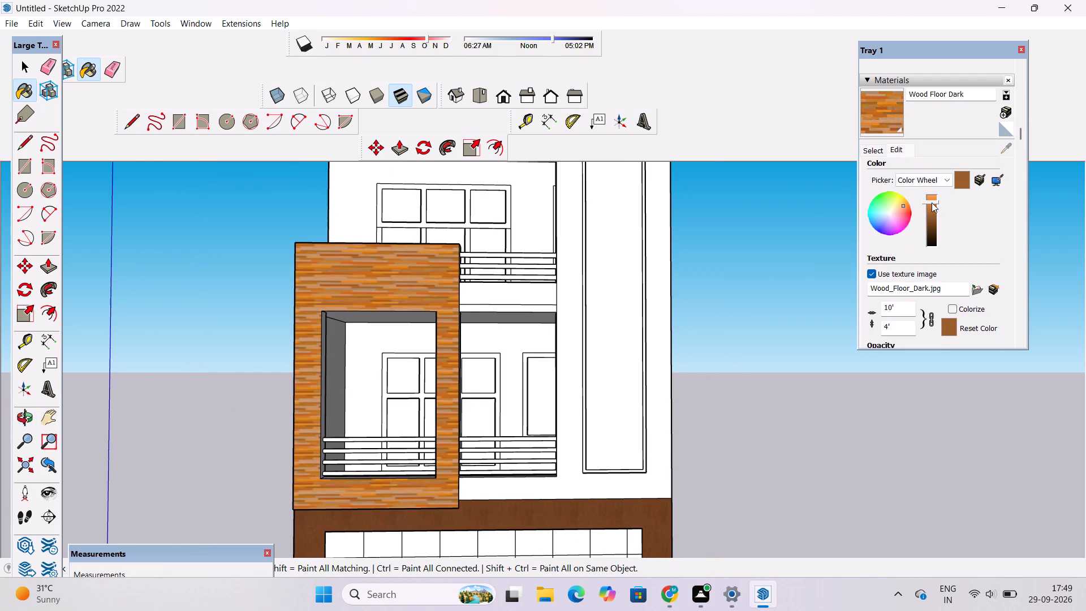
left_click(933, 206)
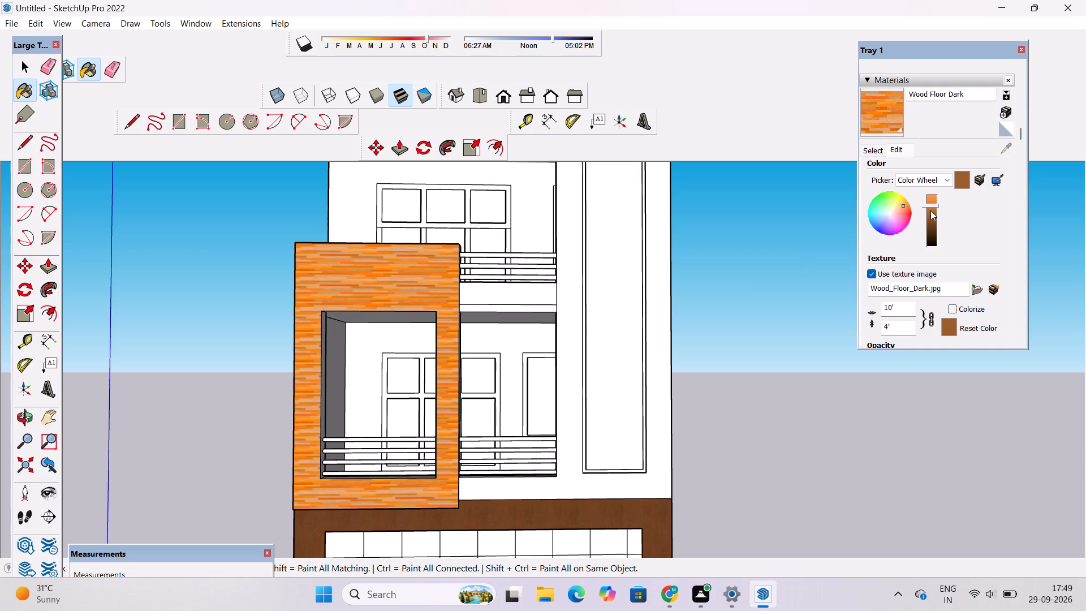
left_click(930, 210)
Paint the narrow right side face and the underside edge of the projecting balcony frame with Wood Floor Dark.
key("o")
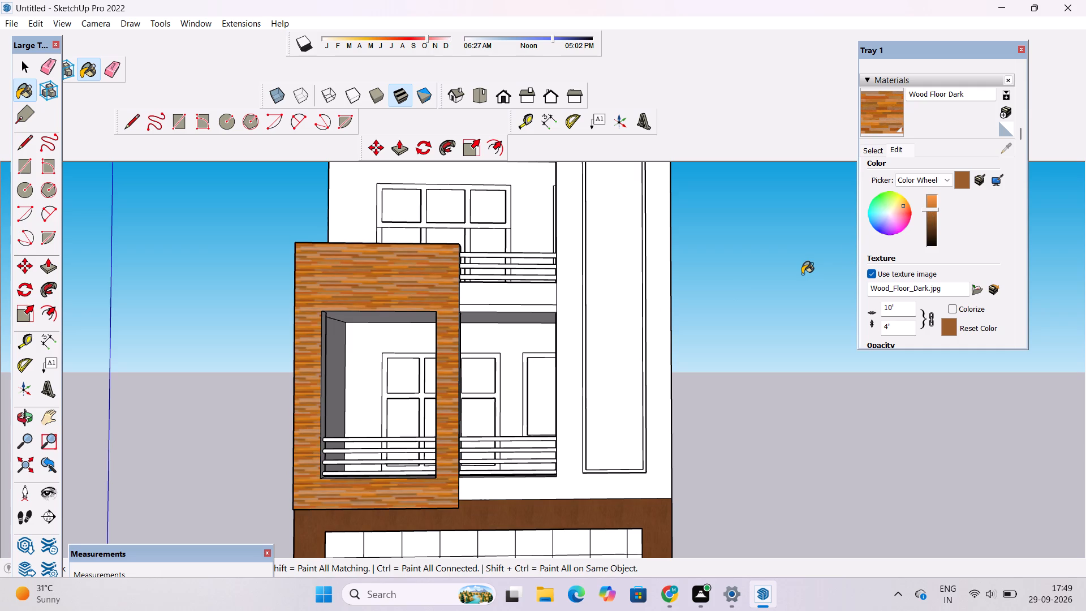
type("oo")
scroll(499, 390, "up", 4)
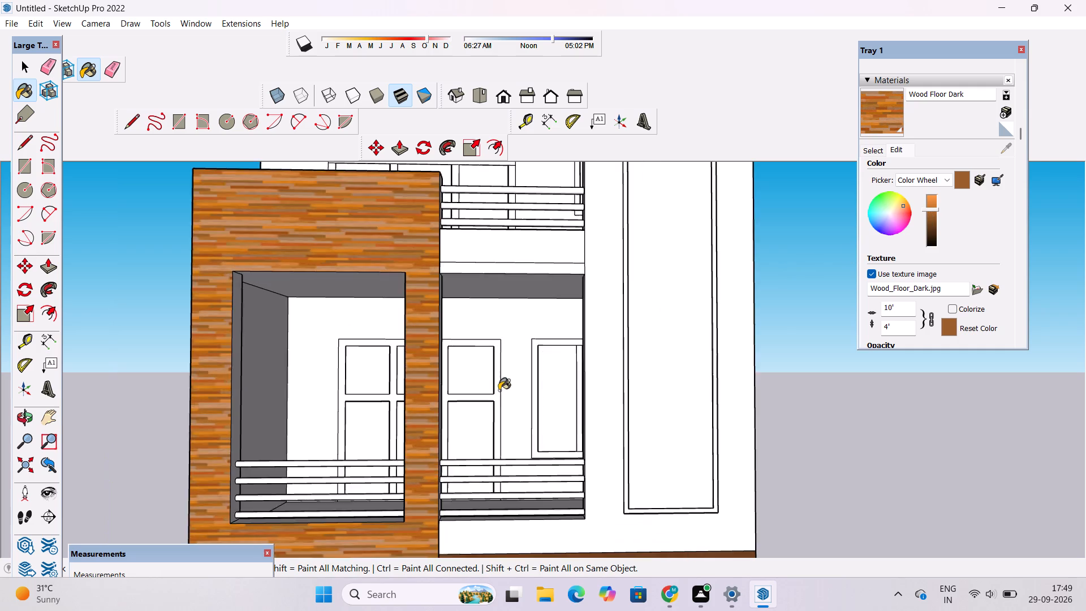
scroll(499, 390, "up", 6)
scroll(317, 333, "down", 4)
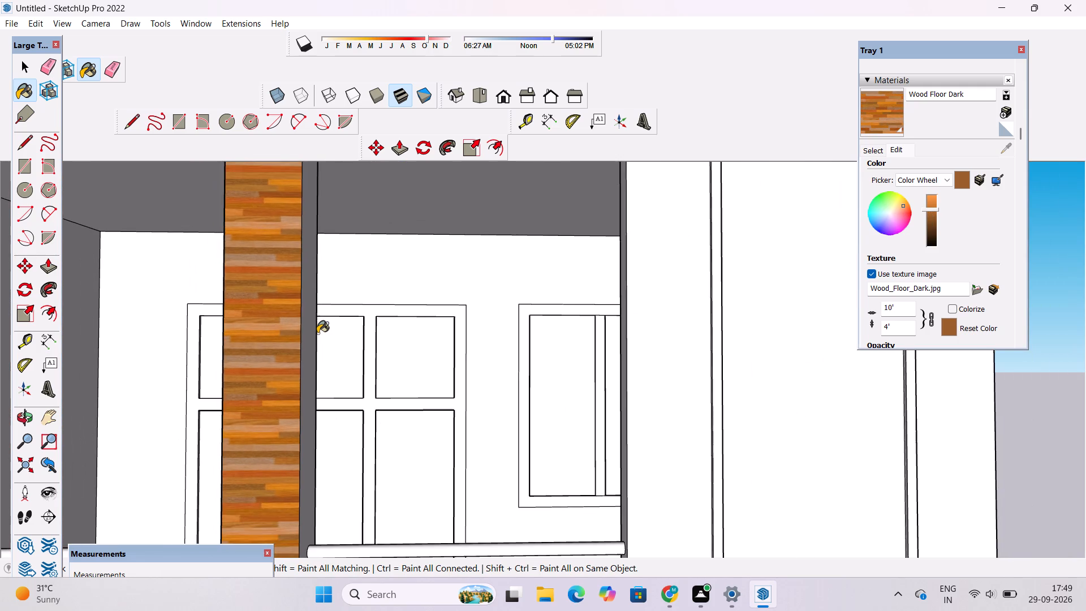
scroll(318, 333, "down", 5)
left_click(311, 262)
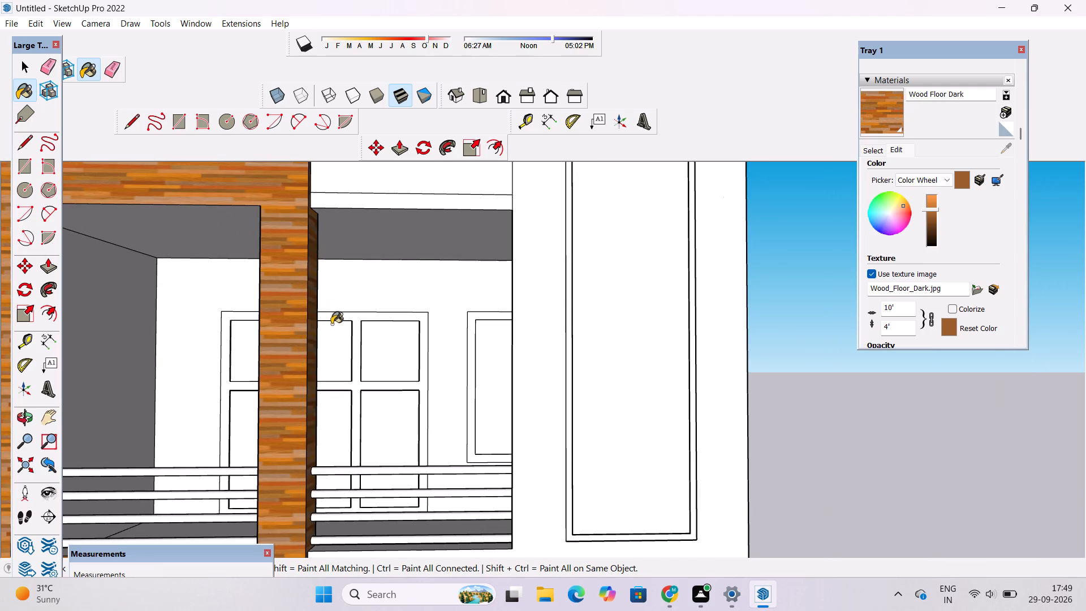
scroll(328, 338, "down", 11)
scroll(298, 479, "up", 2)
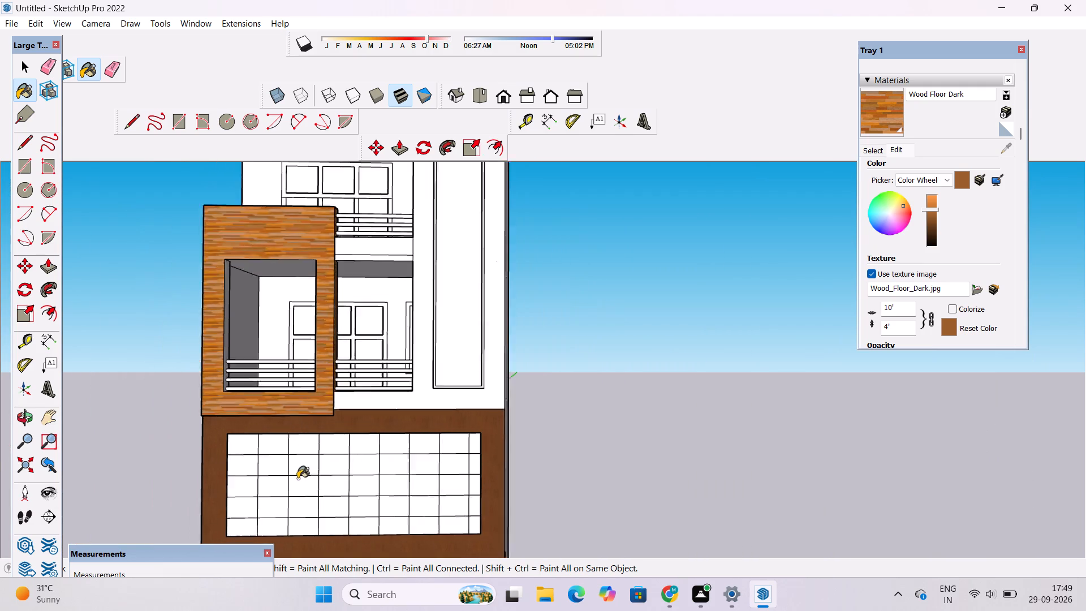
scroll(298, 479, "up", 20)
scroll(298, 479, "up", 10)
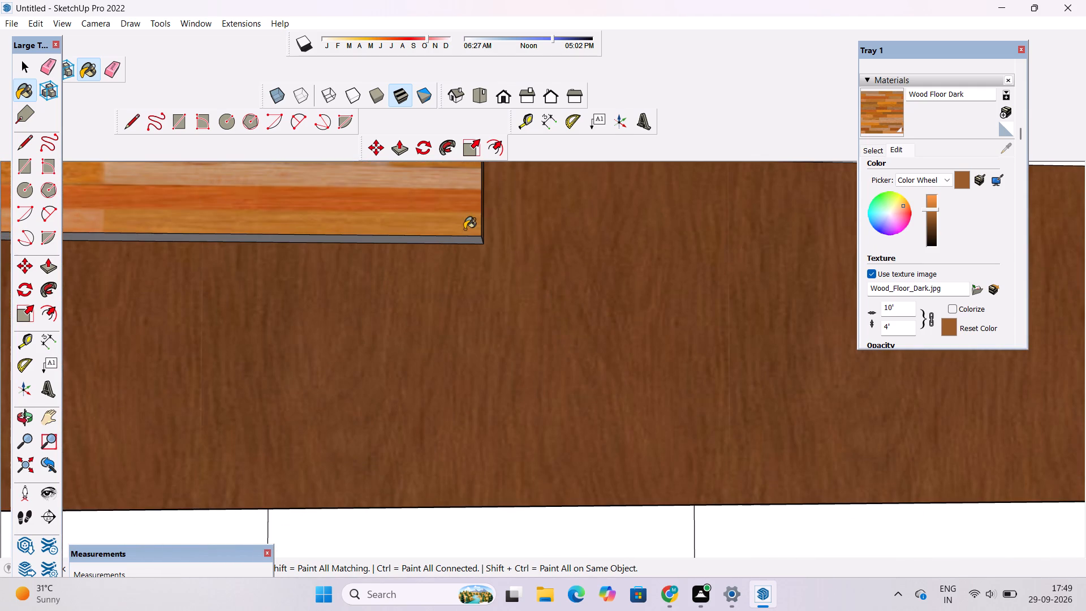
left_click(466, 228)
scroll(526, 212, "up", 9)
Examine the wood-painted balcony frame from the front, from the side and from above for unpainted faces.
scroll(494, 210, "down", 3)
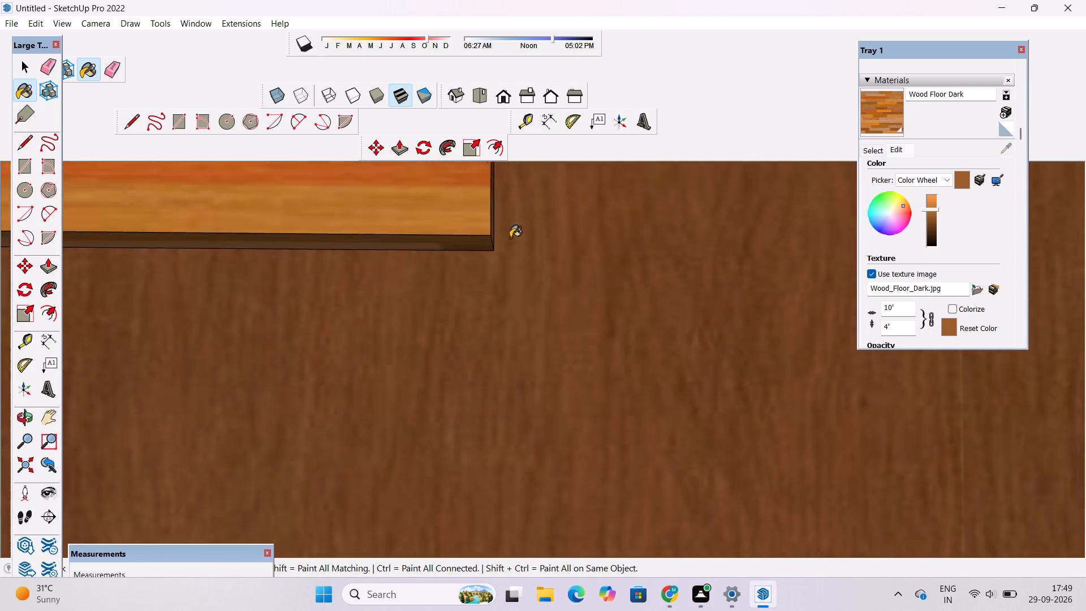
scroll(510, 238, "down", 20)
scroll(510, 238, "down", 16)
scroll(371, 195, "up", 11)
scroll(441, 282, "down", 16)
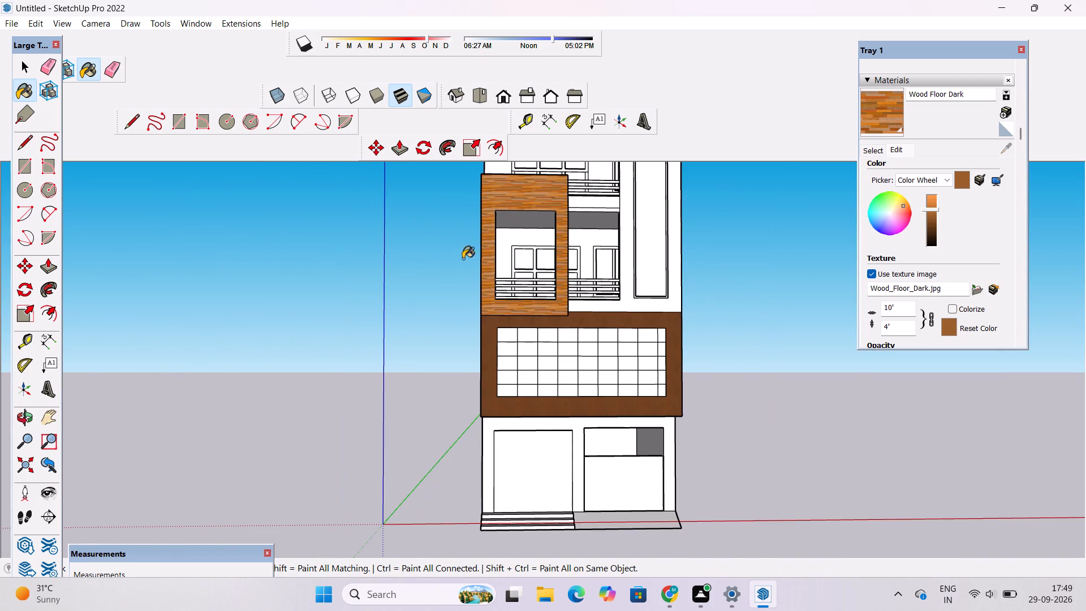
left_click(19, 419)
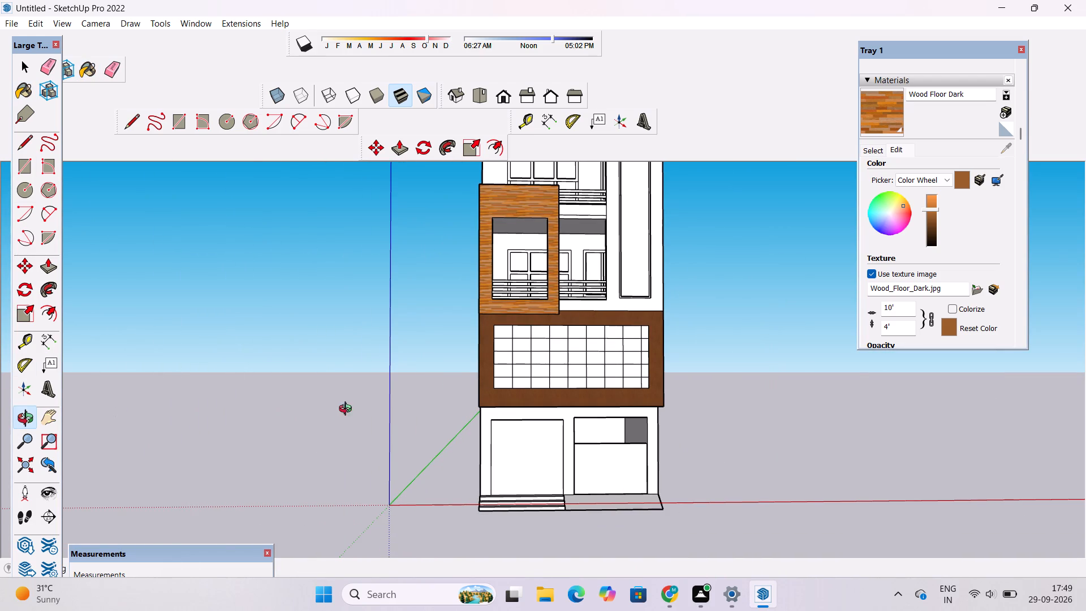
left_click_drag(471, 358, 204, 281)
scroll(523, 202, "up", 12)
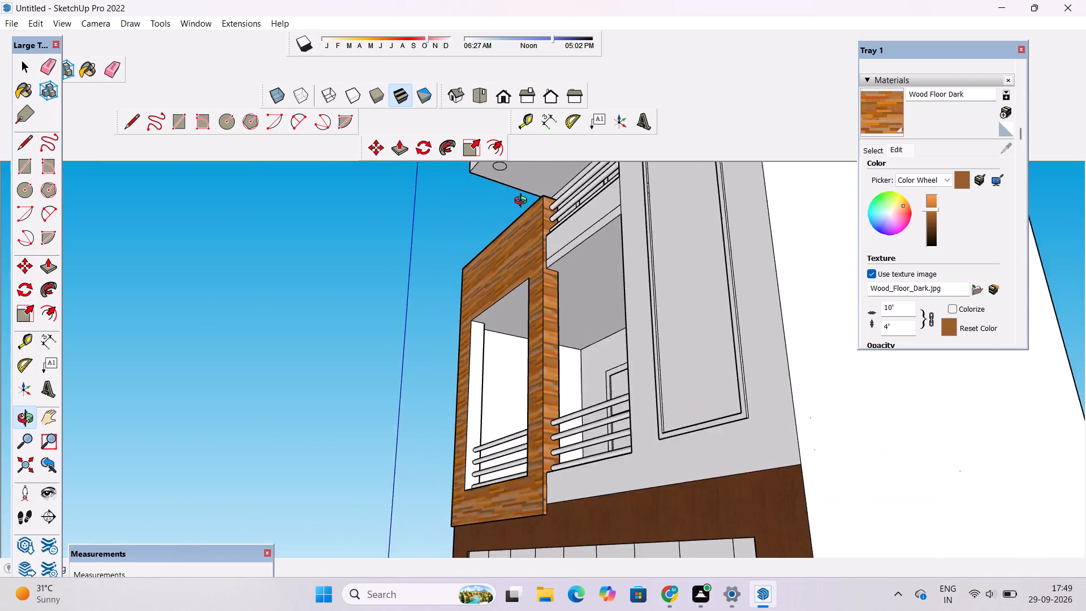
scroll(523, 202, "up", 2)
left_click_drag(540, 231, 701, 537)
scroll(413, 294, "down", 5)
left_click_drag(363, 293, 541, 302)
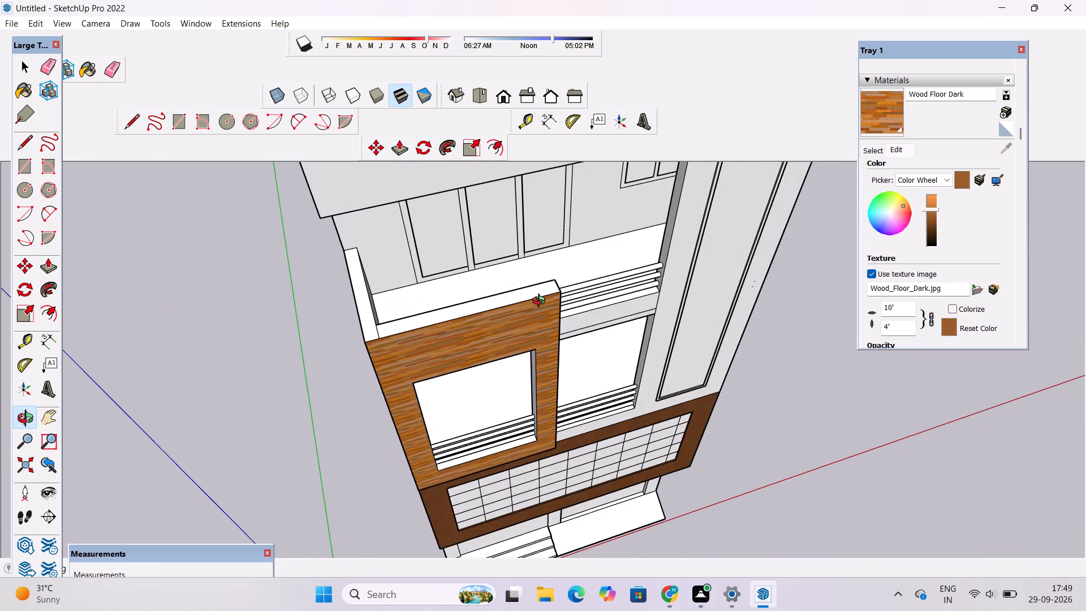
scroll(524, 308, "down", 3)
left_click_drag(515, 364, 513, 333)
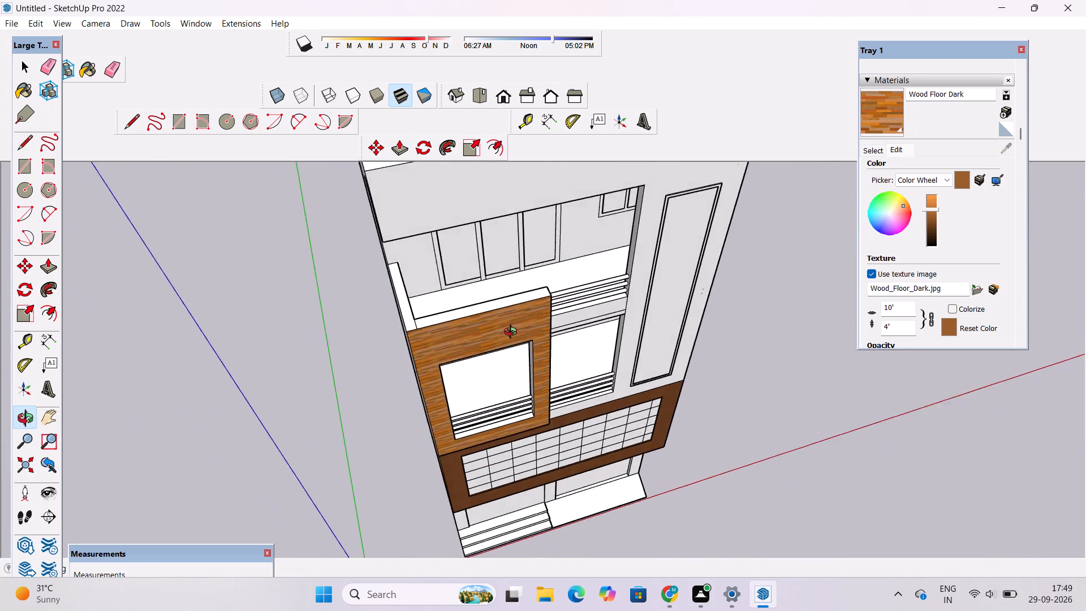
left_click_drag(513, 333, 529, 185)
Paint the left and right inner side faces of the balcony frame's opening with Wood Floor Dark.
scroll(515, 322, "up", 6)
left_click_drag(520, 368, 344, 244)
left_click(891, 110)
scroll(348, 402, "up", 4)
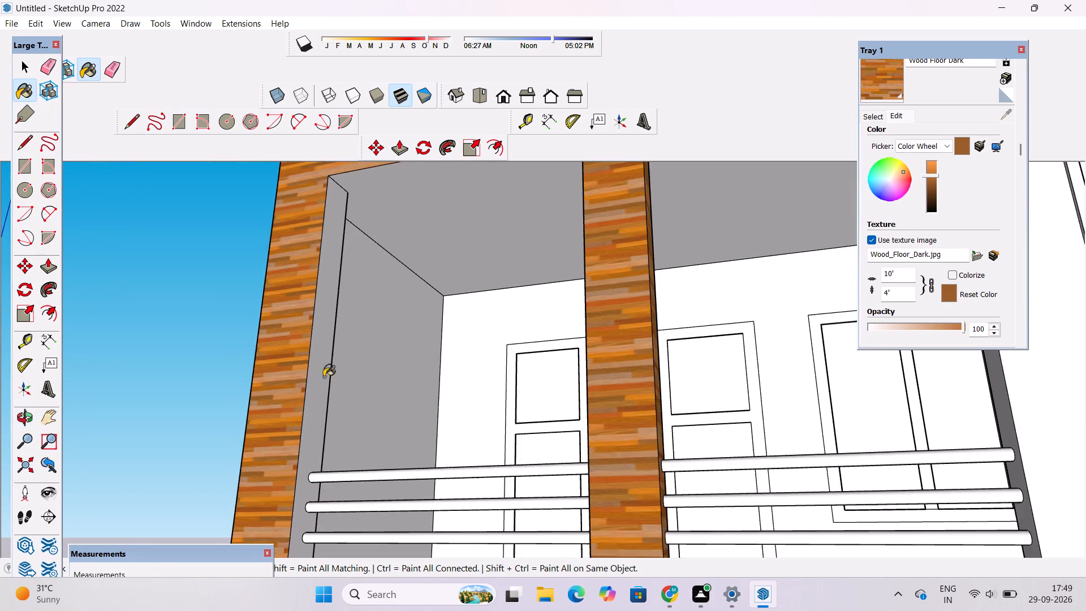
scroll(324, 377, "up", 3)
left_click(326, 334)
scroll(578, 318, "down", 5)
scroll(323, 326, "up", 5)
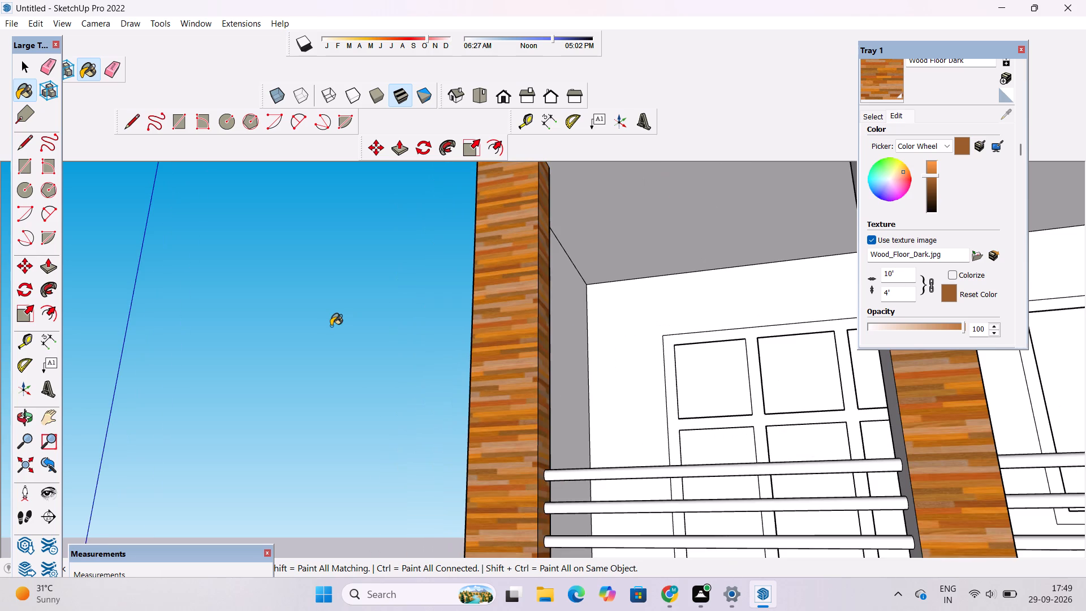
left_click(1002, 408)
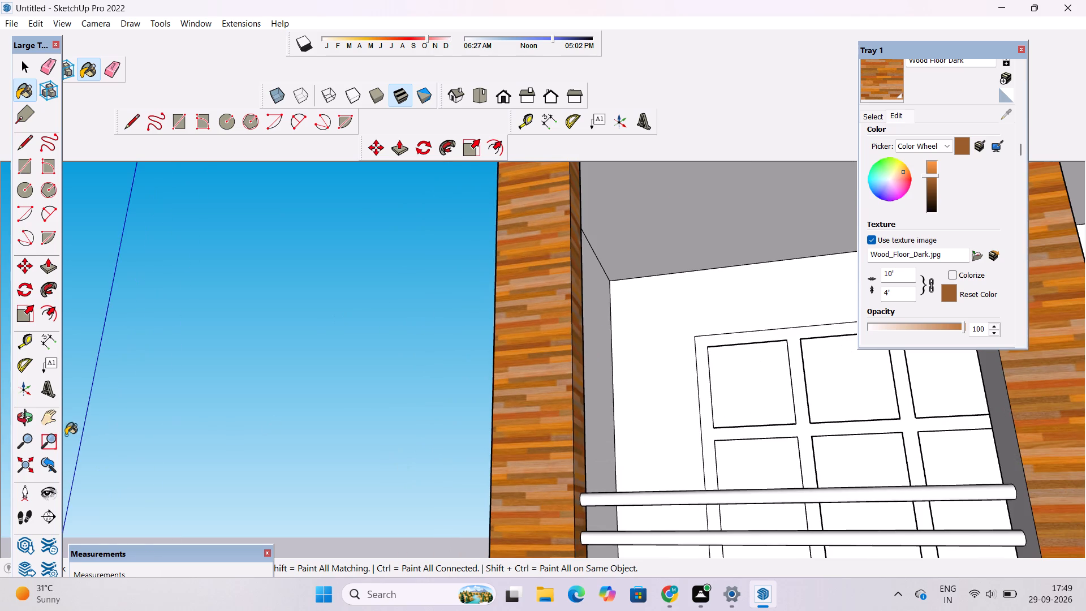
Paint the lower inner face of the balcony frame's opening, beneath the railing, with Wood Floor Dark.
left_click_drag(24, 418, 39, 411)
scroll(272, 294, "down", 6)
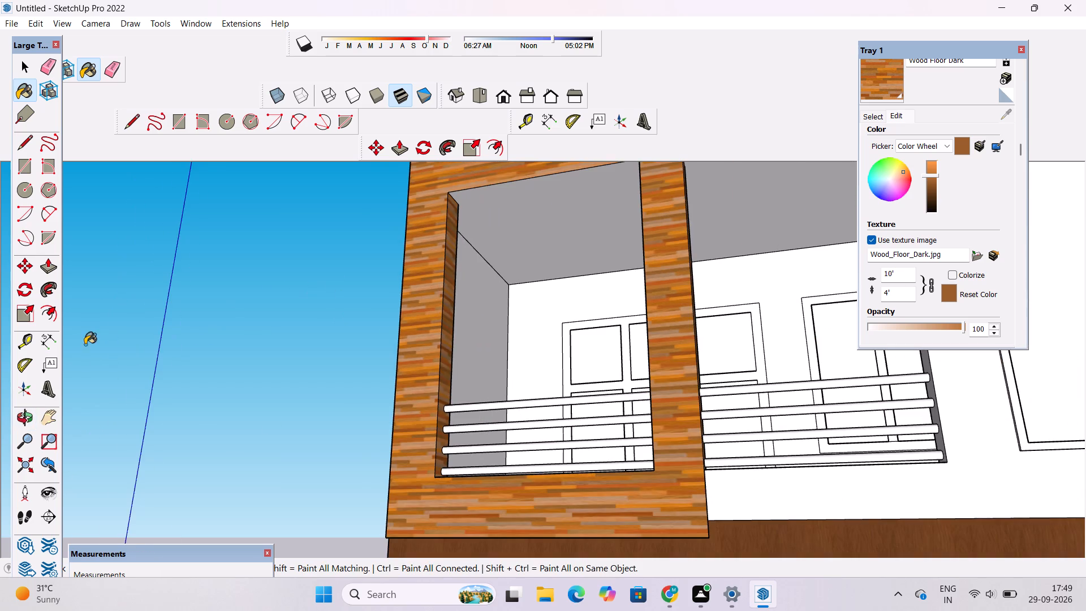
left_click(23, 418)
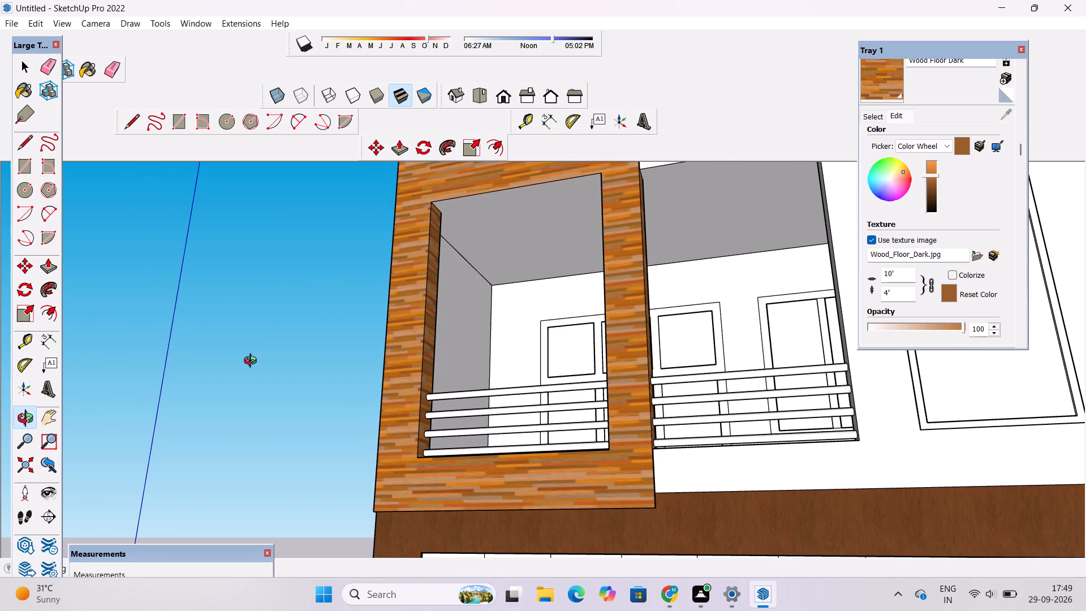
left_click_drag(402, 307, 459, 566)
scroll(490, 468, "up", 4)
left_click_drag(464, 471, 510, 463)
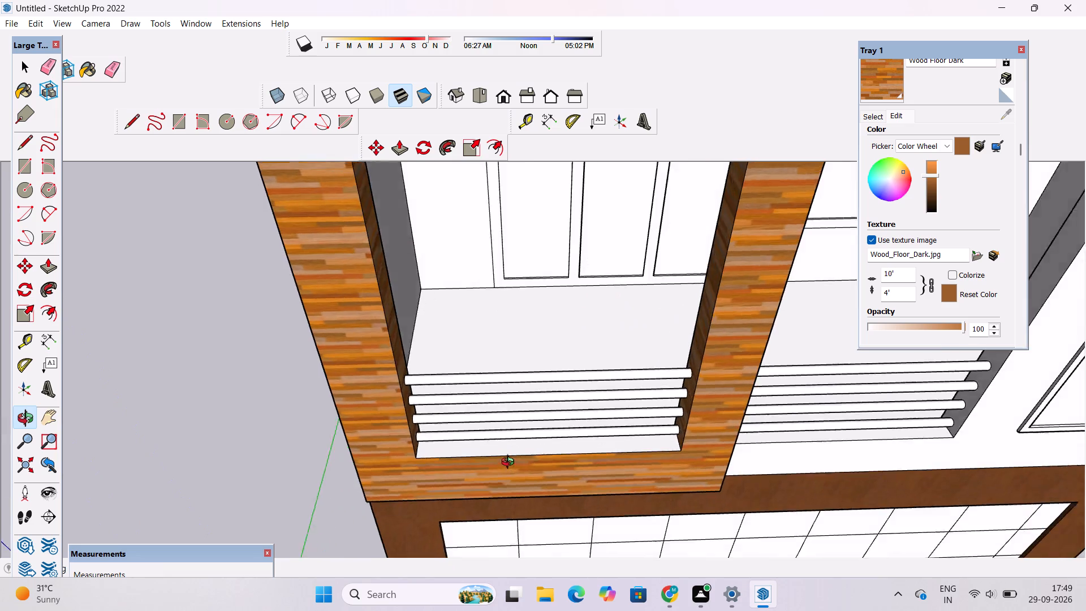
left_click_drag(510, 463, 645, 416)
left_click_drag(884, 83, 875, 95)
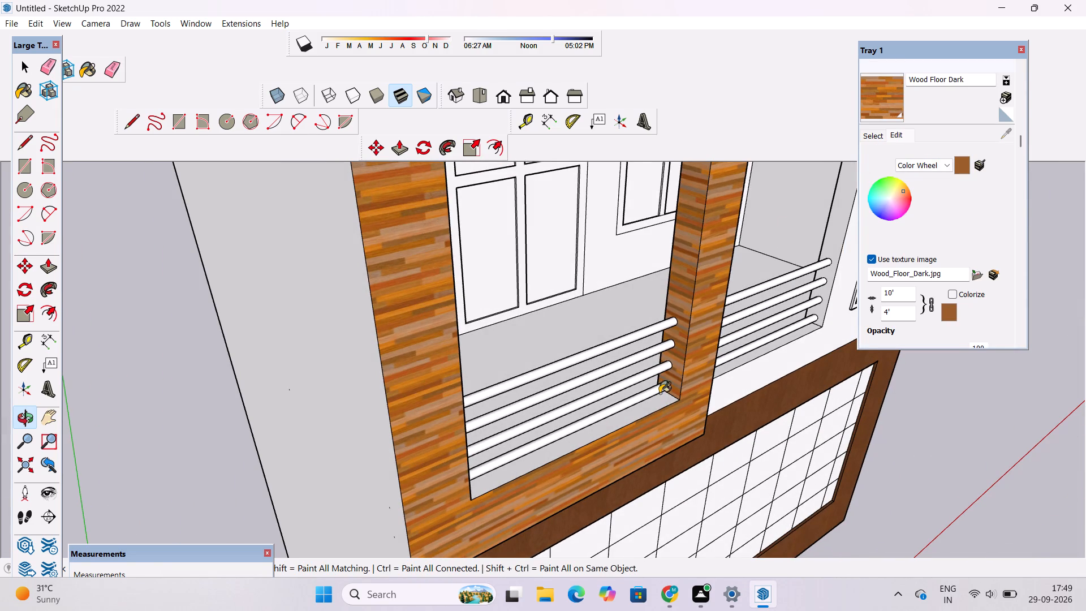
left_click(628, 415)
scroll(402, 462, "down", 5)
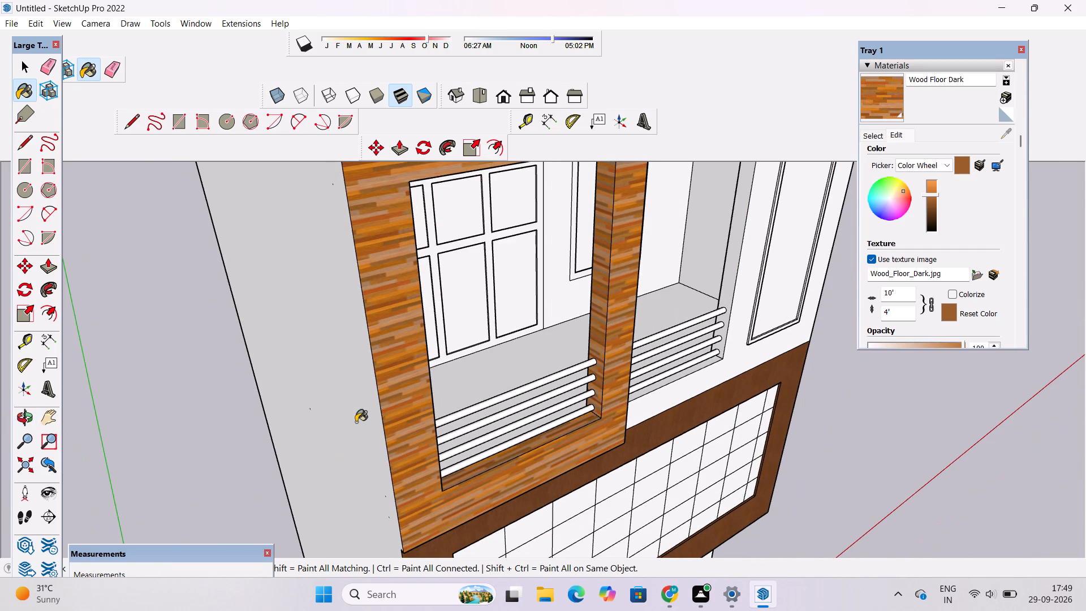
Draw a 15' line across the underside of the balcony frame's opening, joining the back upper corners of its inner side faces.
left_click(23, 416)
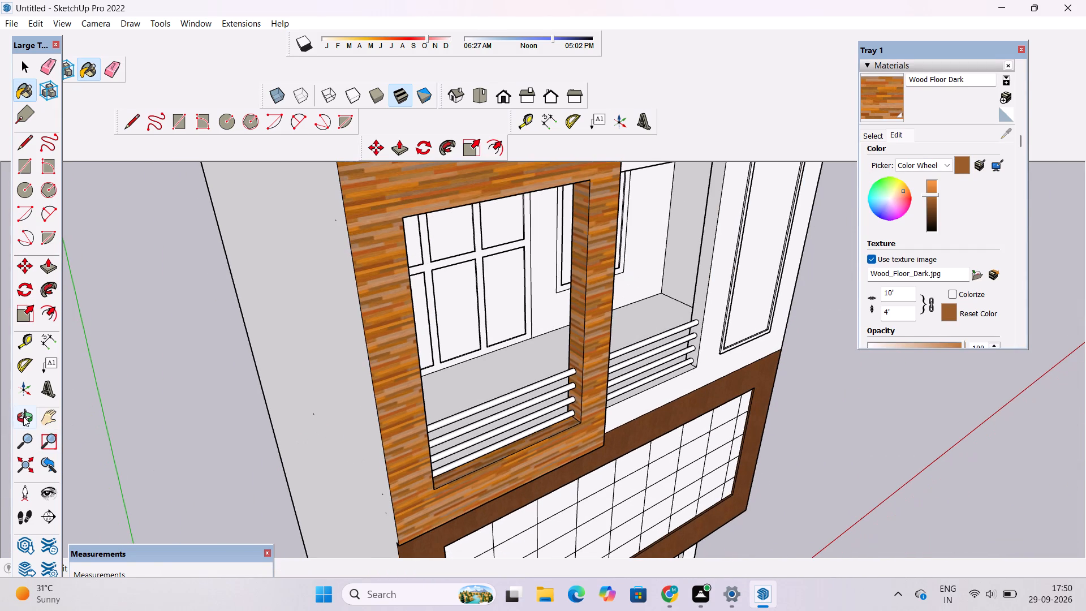
left_click_drag(519, 399, 277, 328)
scroll(270, 328, "down", 6)
left_click_drag(301, 373, 323, 295)
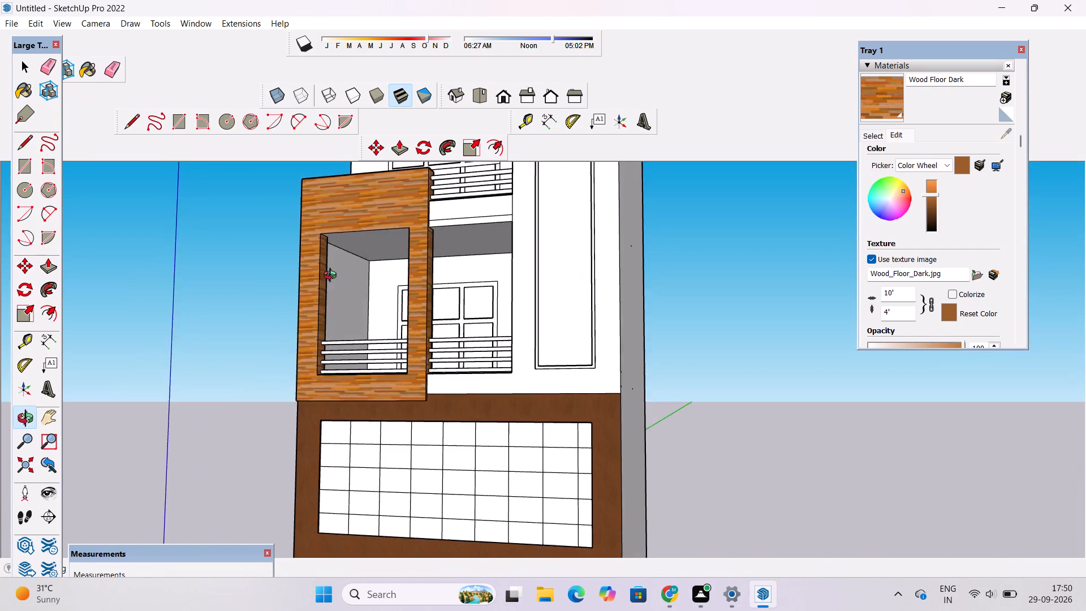
scroll(333, 277, "down", 6)
scroll(336, 291, "up", 2)
scroll(334, 301, "down", 2)
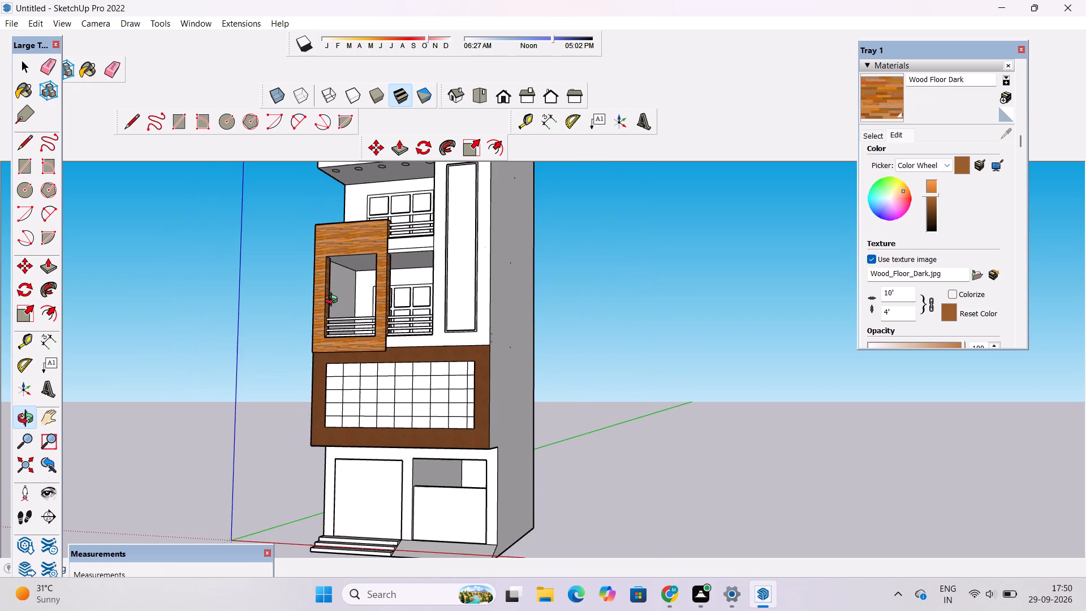
left_click_drag(409, 339, 412, 266)
scroll(324, 275, "up", 3)
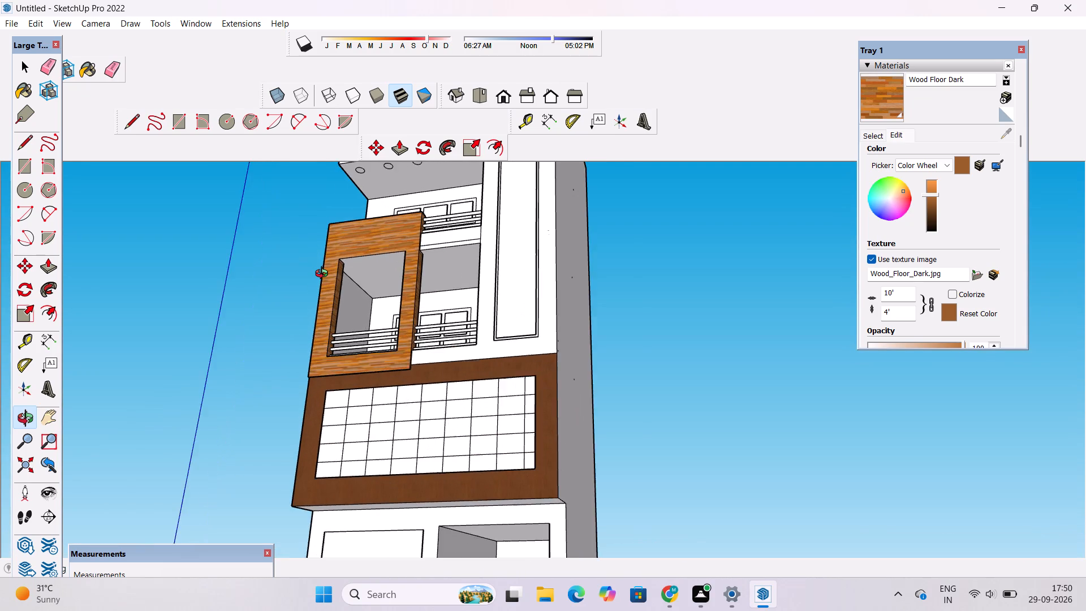
scroll(324, 275, "up", 5)
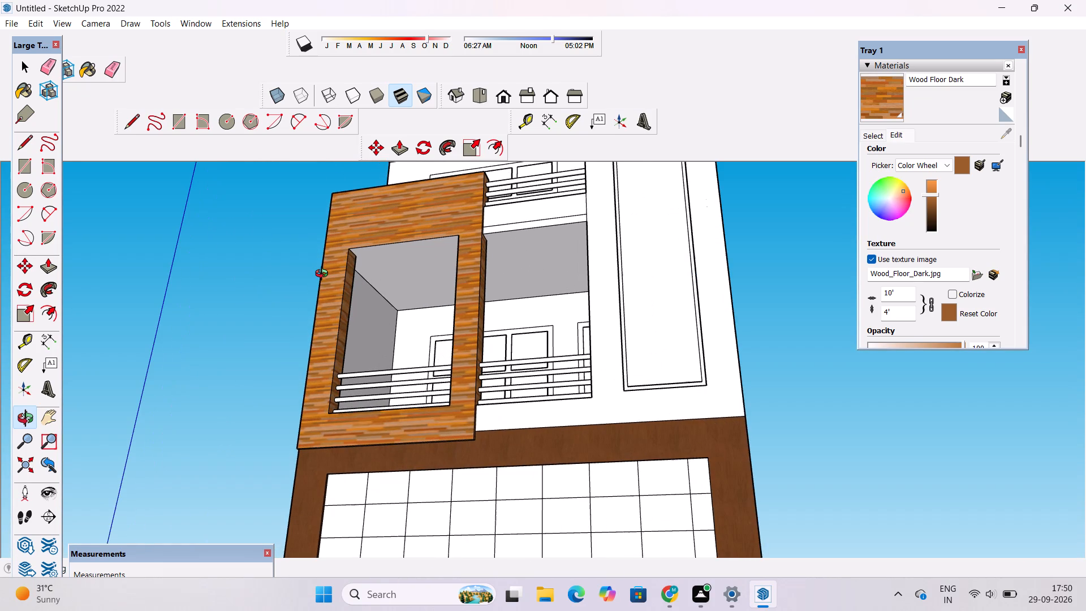
scroll(325, 289, "down", 1)
left_click_drag(338, 320, 348, 258)
scroll(375, 279, "up", 8)
left_click_drag(380, 269, 385, 261)
left_click_drag(389, 260, 468, 320, "shift")
scroll(468, 320, "up", 2)
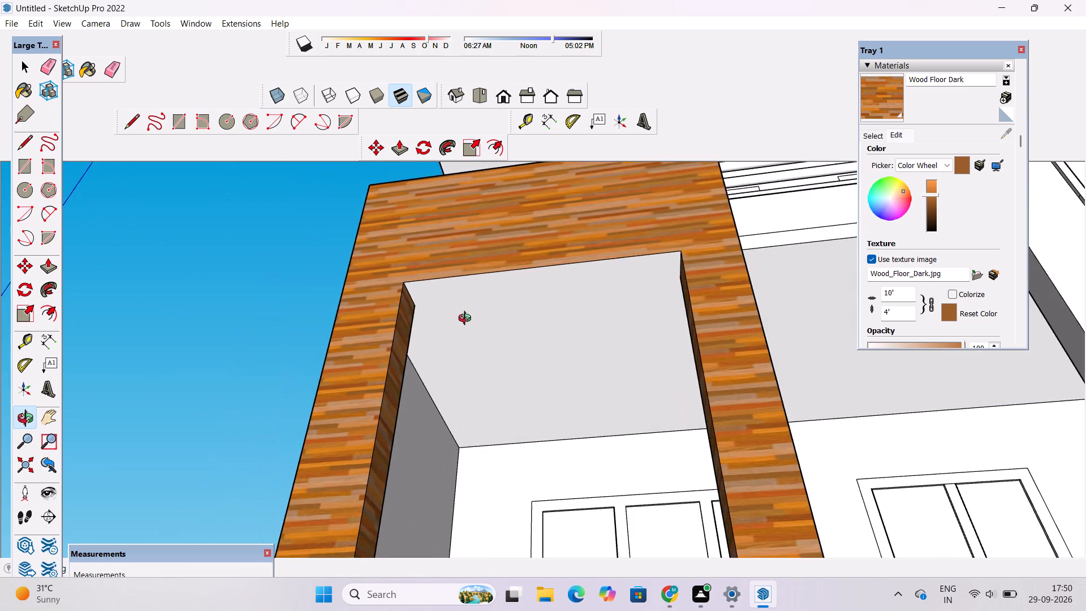
left_click_drag(467, 317, 471, 290)
key("l")
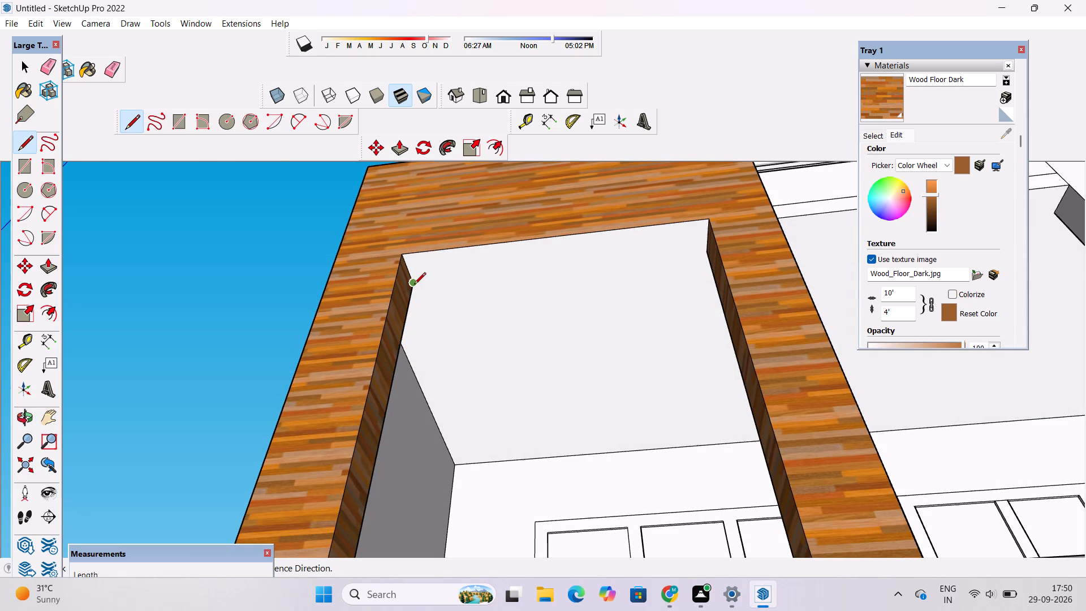
left_click(414, 285)
left_click(706, 256)
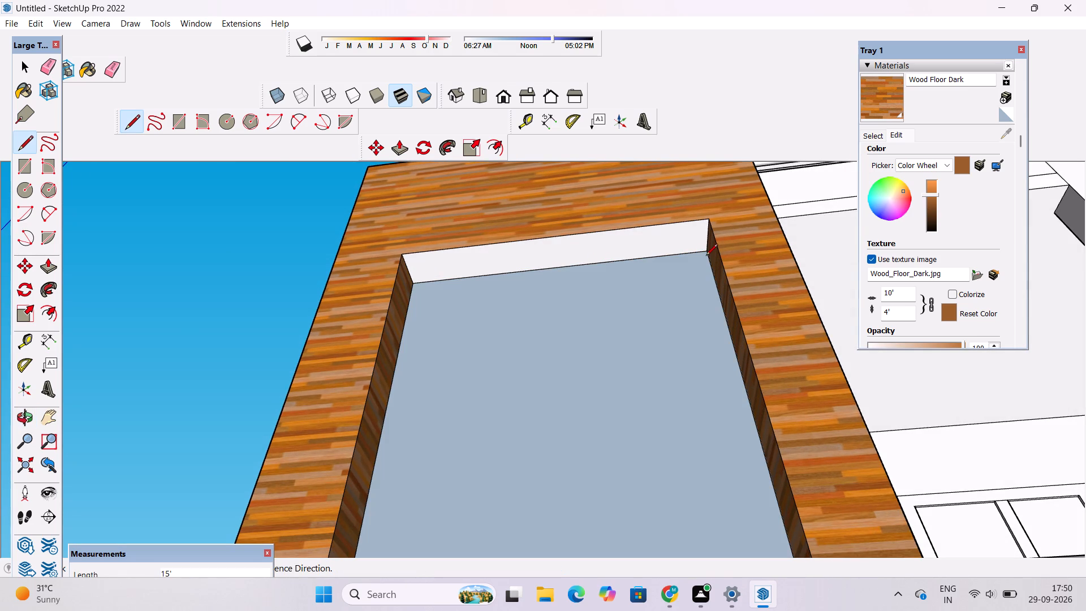
Delete the extra face covering the balcony frame's opening below the new line.
key("space")
left_click(657, 350)
key("Delete")
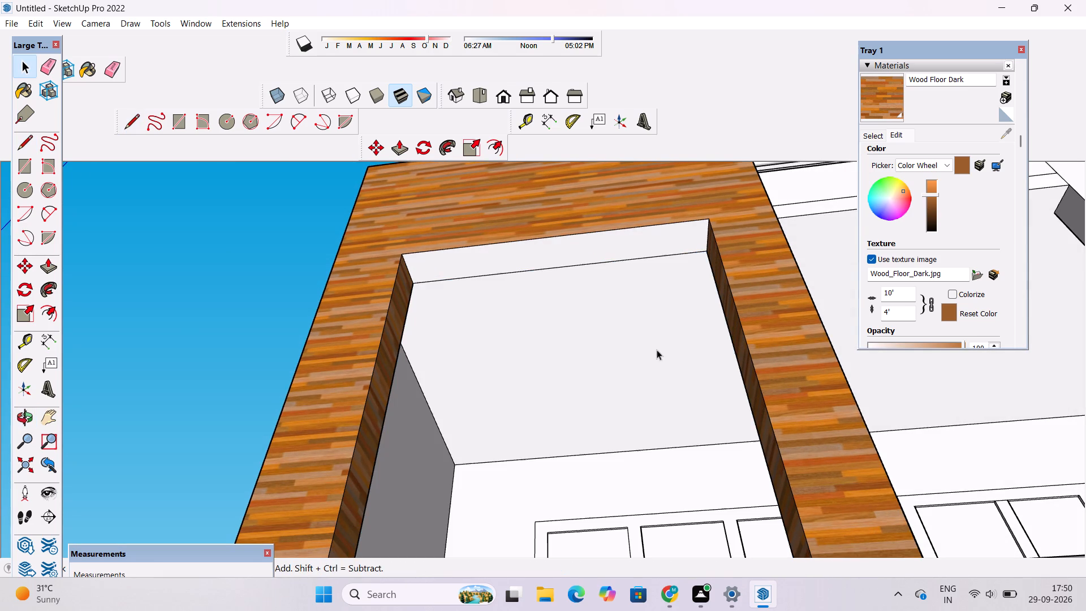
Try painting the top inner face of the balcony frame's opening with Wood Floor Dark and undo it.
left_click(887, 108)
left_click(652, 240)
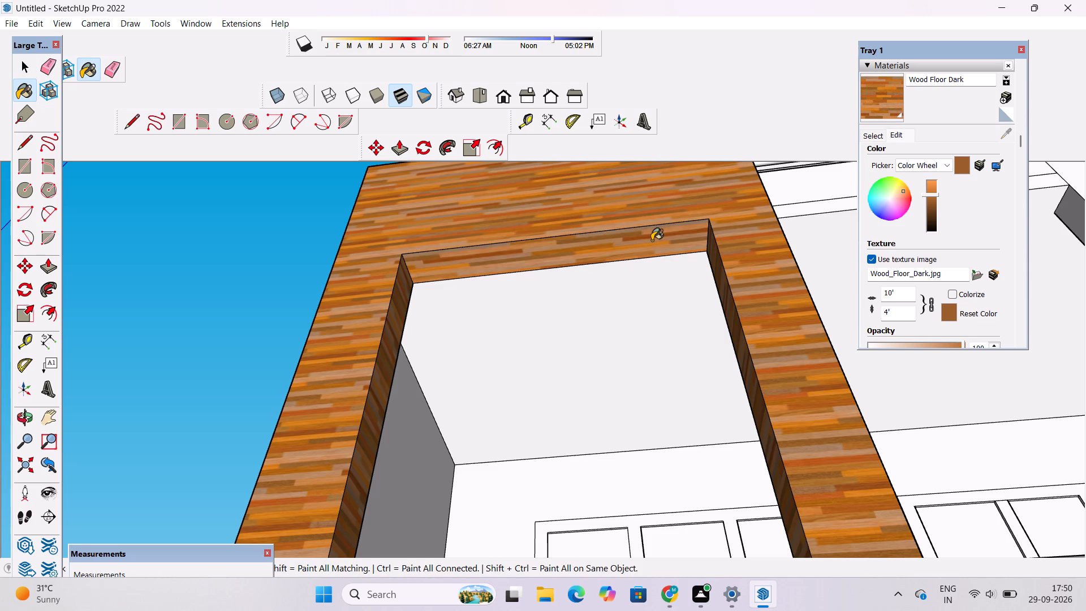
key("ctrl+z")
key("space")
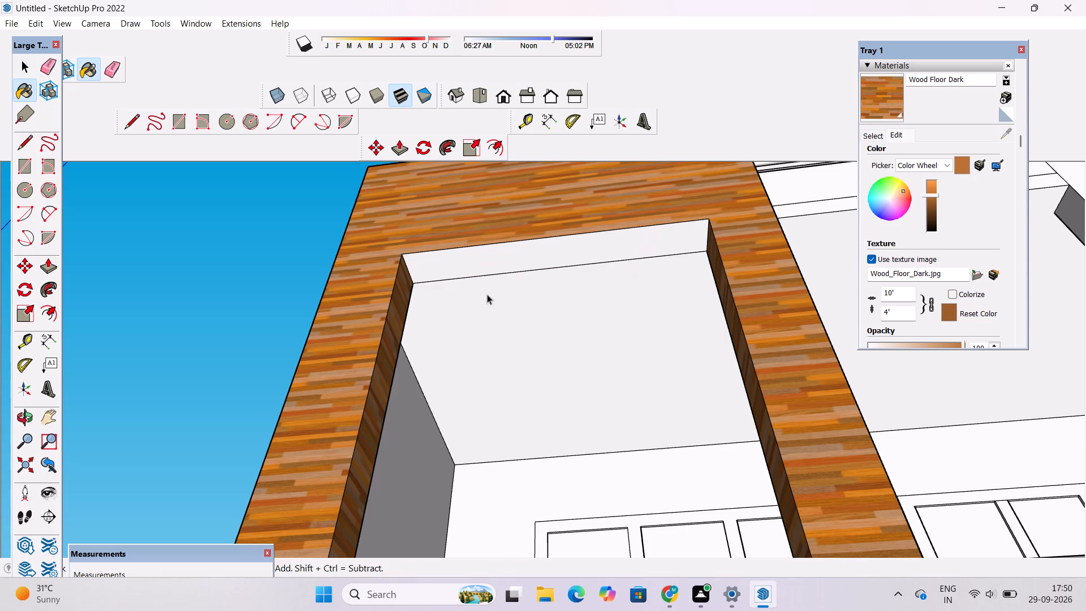
Draw a circle of 6" radius near the left end of the opening's top inner face, centred across its depth.
key("c")
scroll(438, 274, "up", 3)
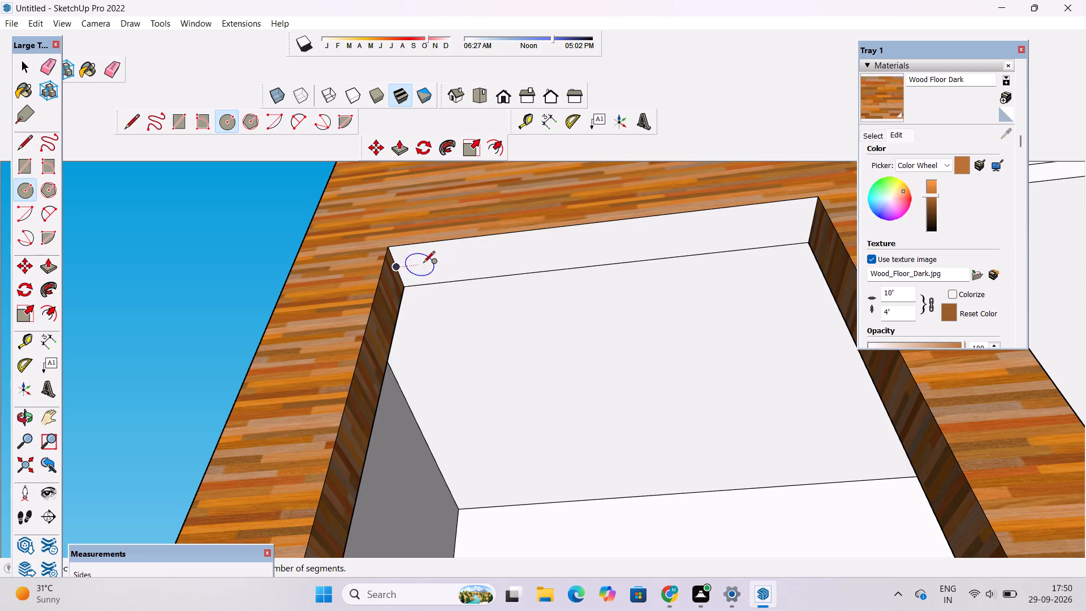
left_click(462, 260)
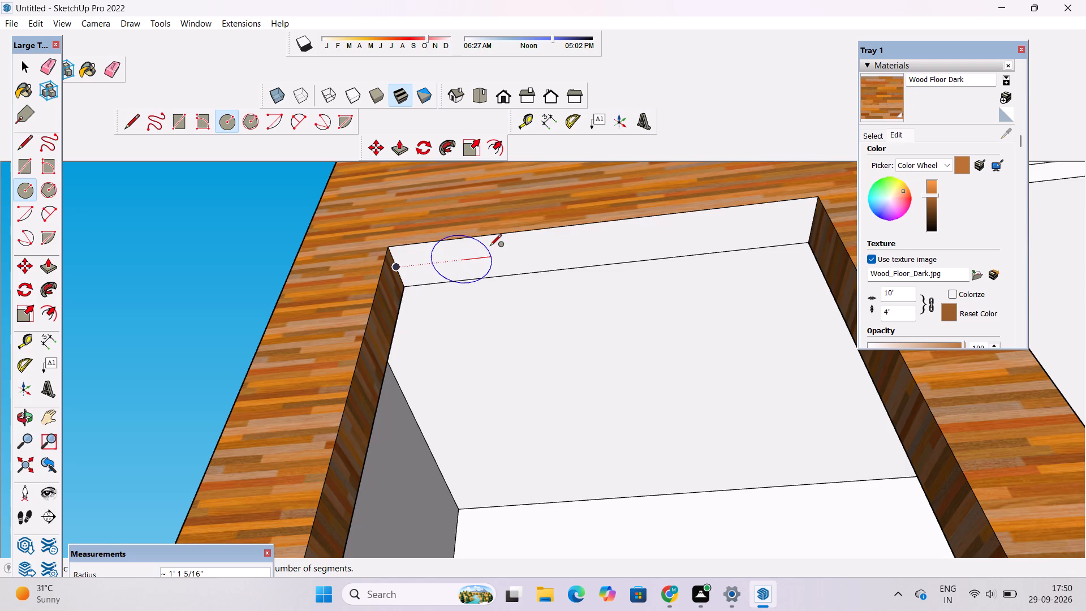
key("6")
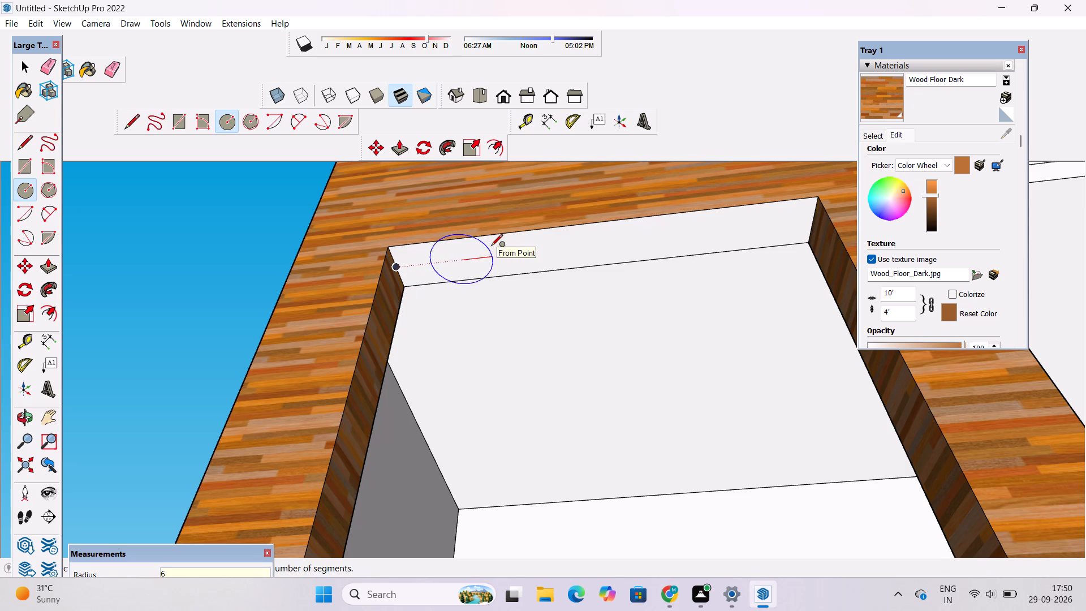
key("shift+quotedbl")
key("Return")
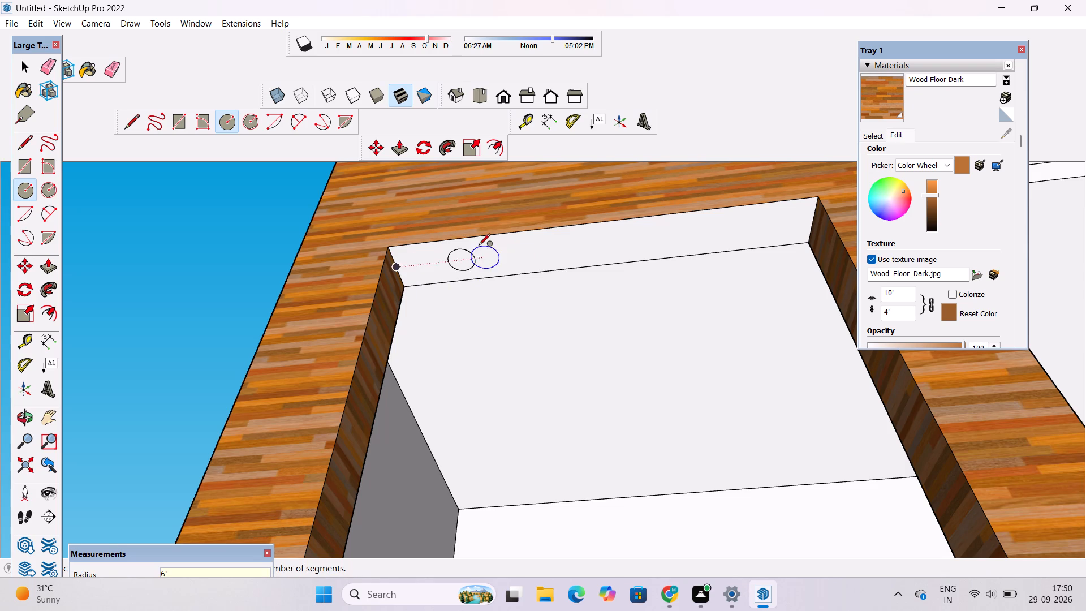
Copy the circle 3' along the opening's top inner face and array it as four evenly spaced copies.
key("space")
double_click(462, 260)
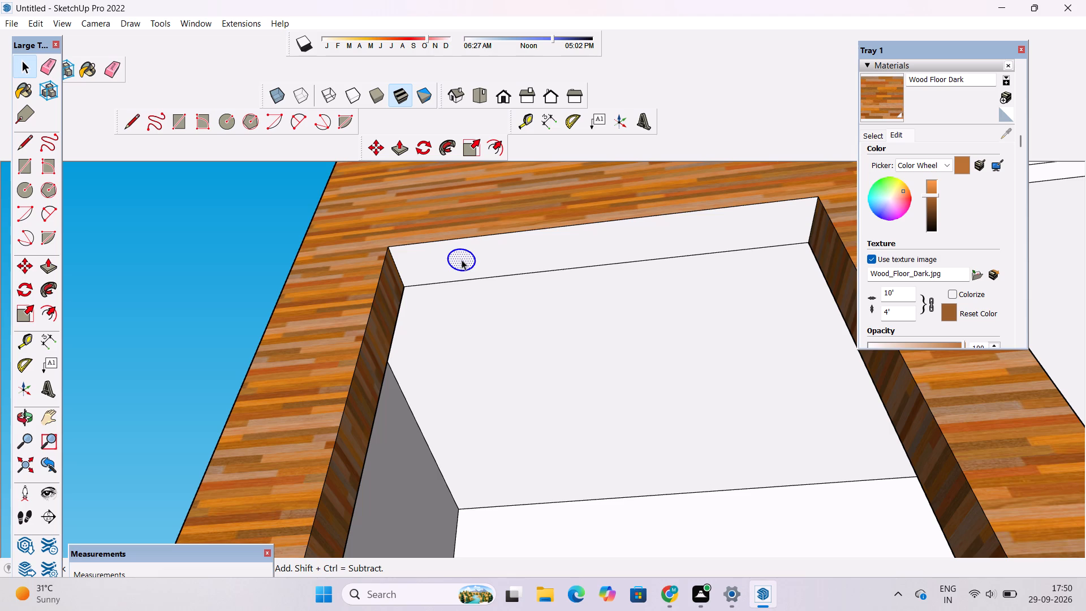
scroll(462, 260, "left", 12)
key("m")
scroll(459, 260, "down", 4)
scroll(454, 269, "up", 4)
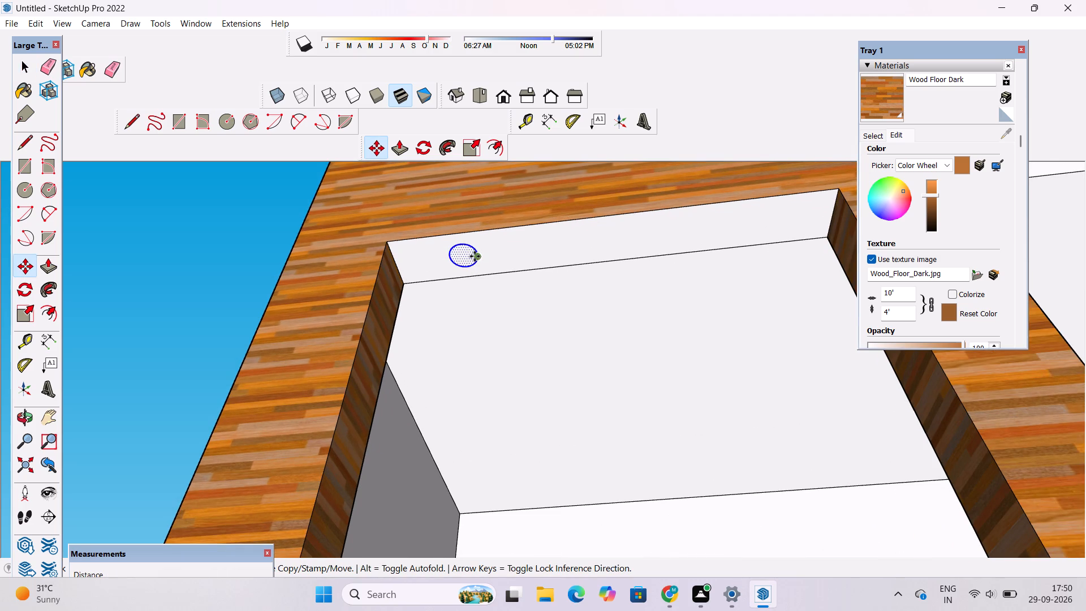
left_click(475, 256)
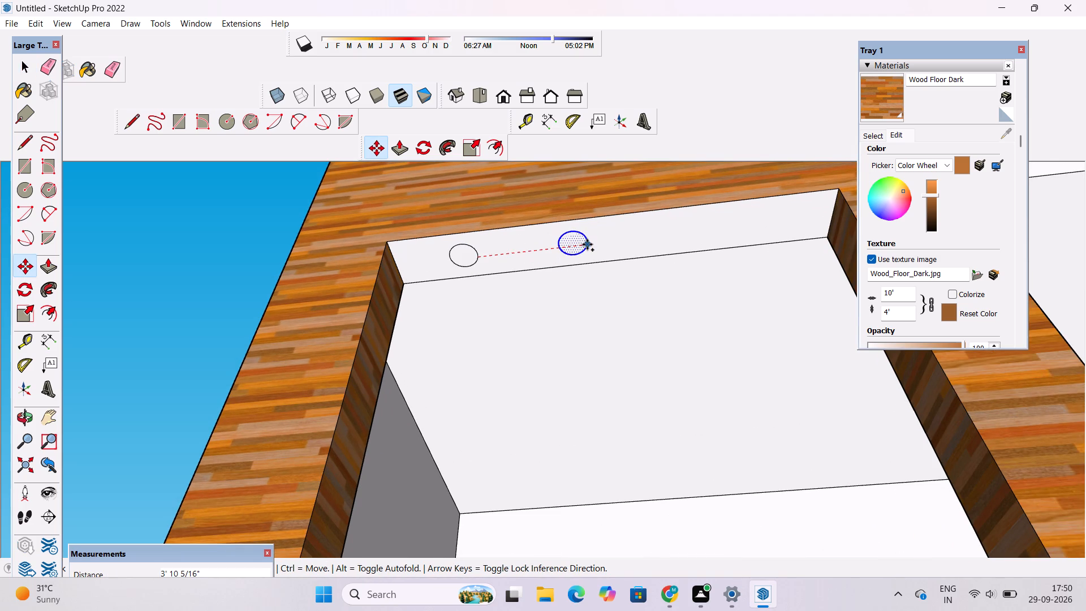
type("3'")
key("Return")
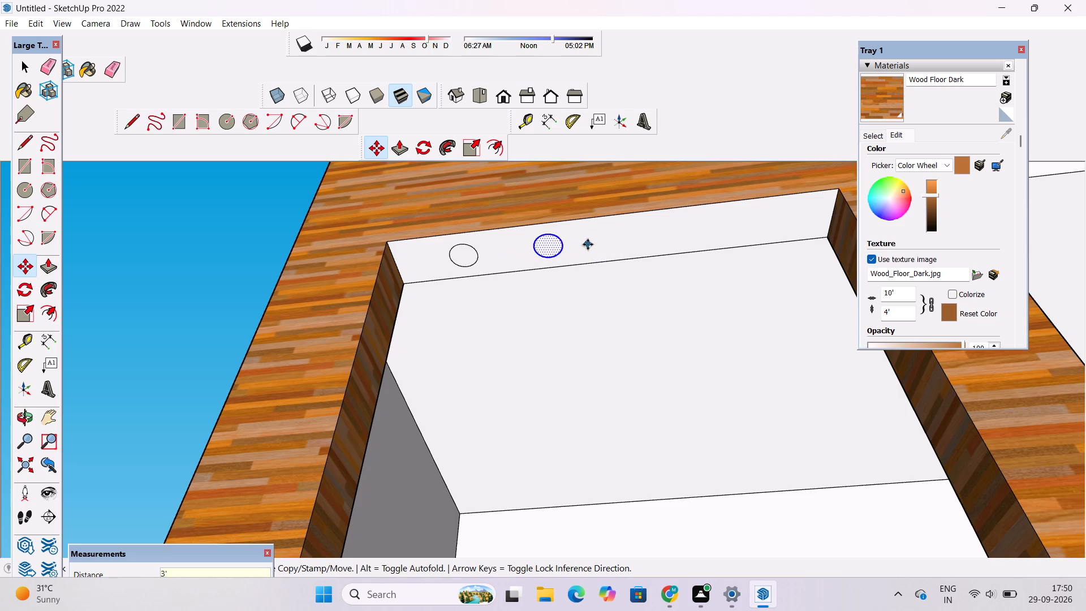
key("asterisk")
key("4")
key("Return")
Erase the last circle at the right end of the opening's top inner face, leaving four circles.
scroll(585, 246, "down", 1)
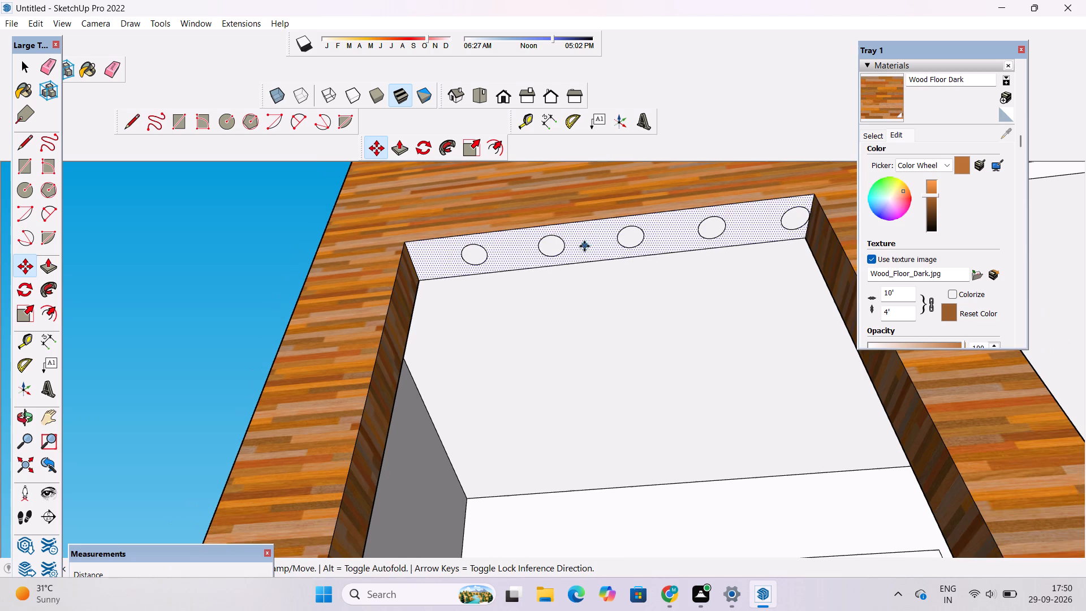
key("space")
type("e")
scroll(542, 289, "down", 2)
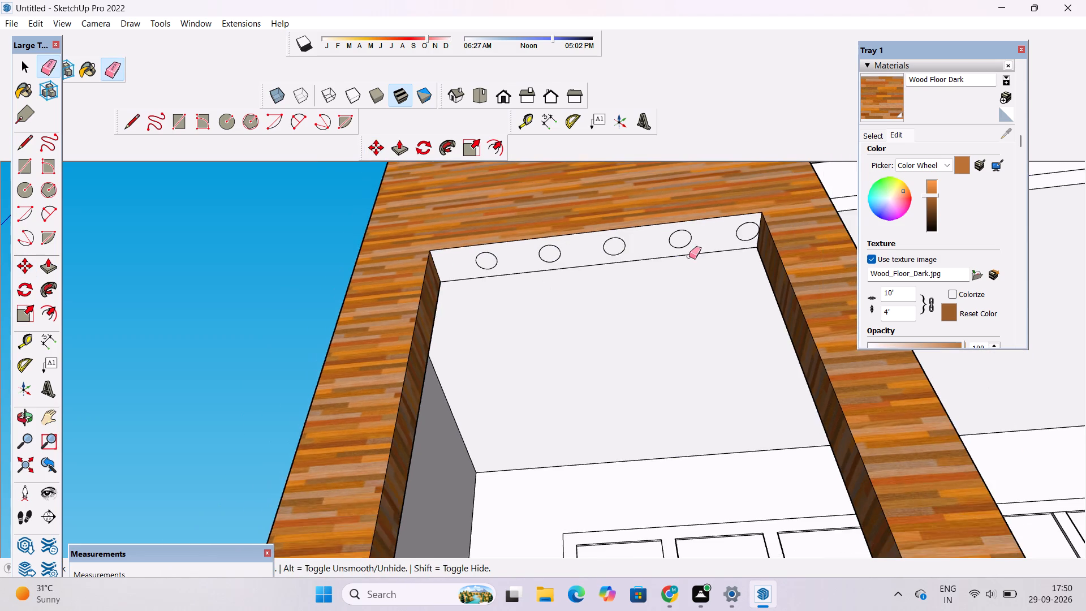
scroll(748, 219, "up", 7)
left_click_drag(749, 221, 734, 255)
key("space")
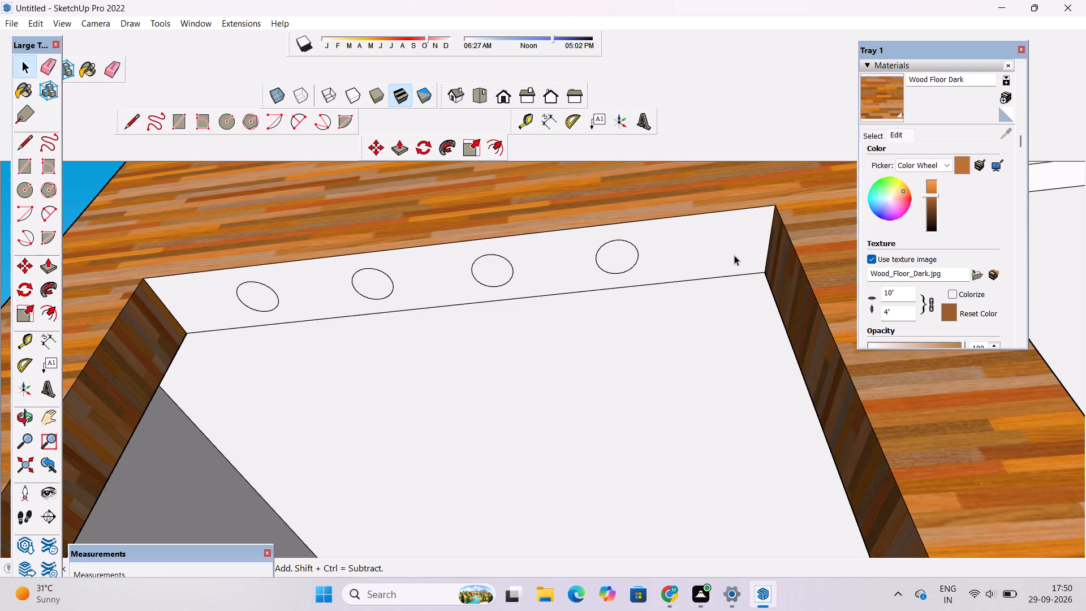
Paint the top inner face around the four circles with Wood Floor Dark.
left_click(883, 98)
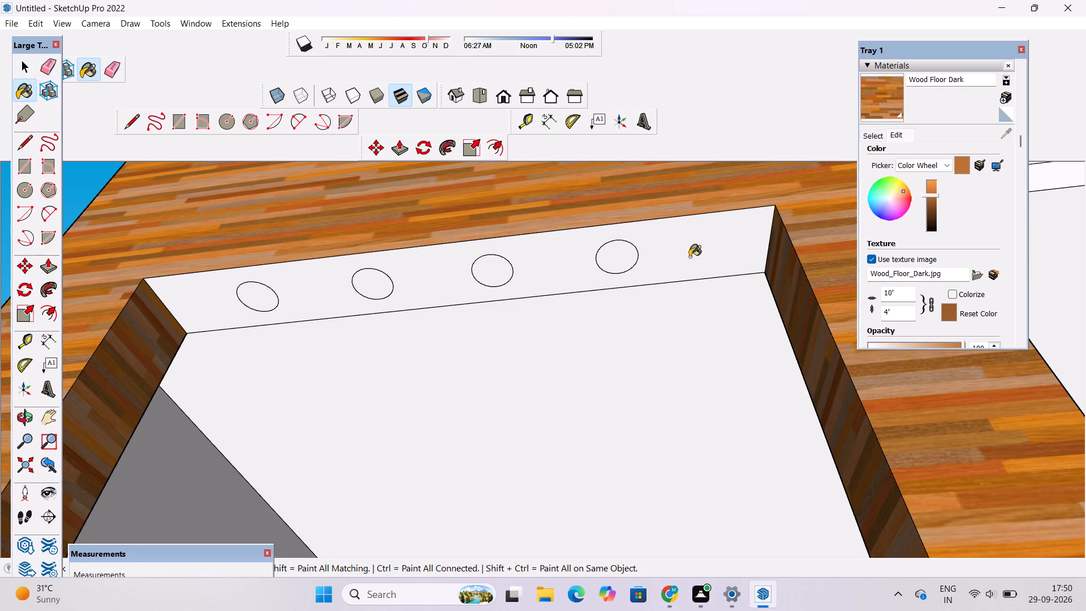
left_click(689, 257)
Examine the painted balcony frame, its railing and the gridded panel below from underneath, from the side and from the front.
key("o")
scroll(770, 239, "down", 2)
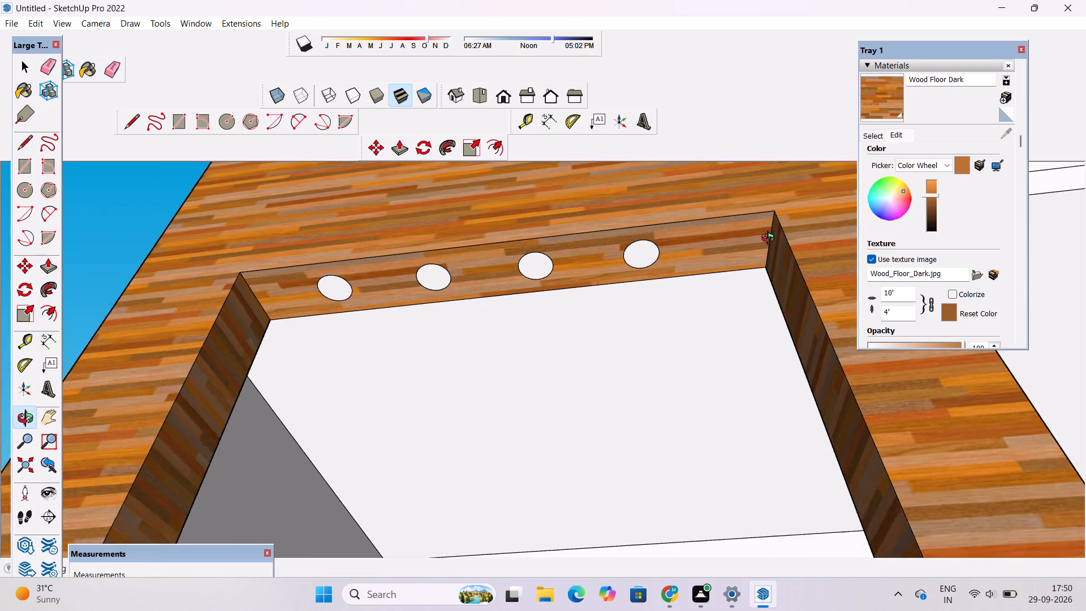
scroll(770, 239, "down", 3)
left_click_drag(766, 270, 605, 340)
left_click_drag(602, 340, 623, 205)
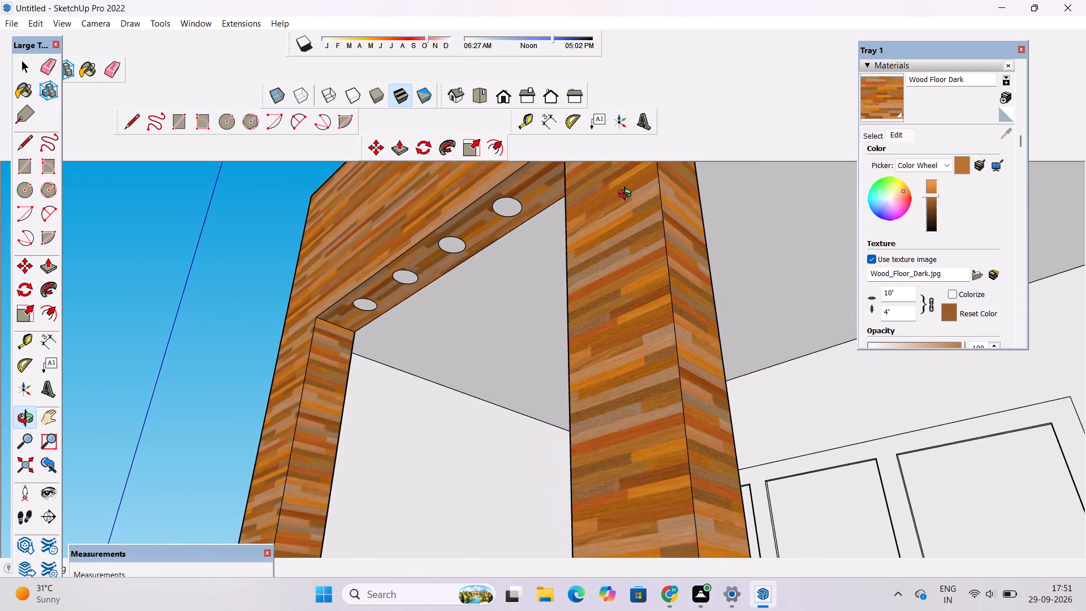
scroll(627, 195, "down", 6)
left_click_drag(656, 249, 689, 312)
left_click_drag(686, 320, 668, 209, "shift")
scroll(668, 209, "down", 6)
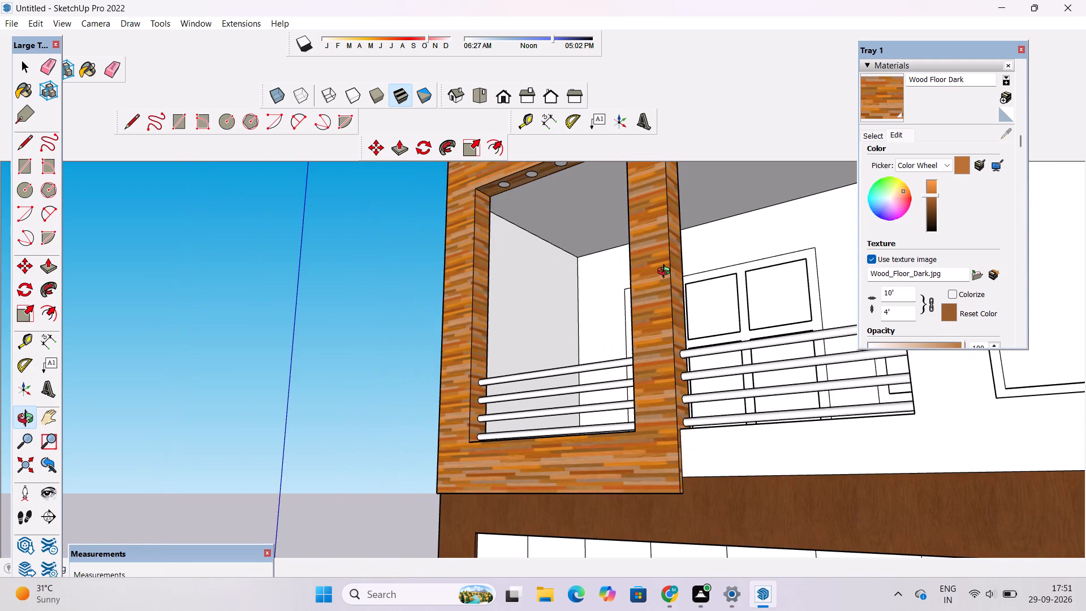
scroll(666, 273, "down", 5)
left_click_drag(654, 276, 675, 338)
left_click_drag(677, 341, 646, 310)
left_click_drag(637, 308, 675, 303)
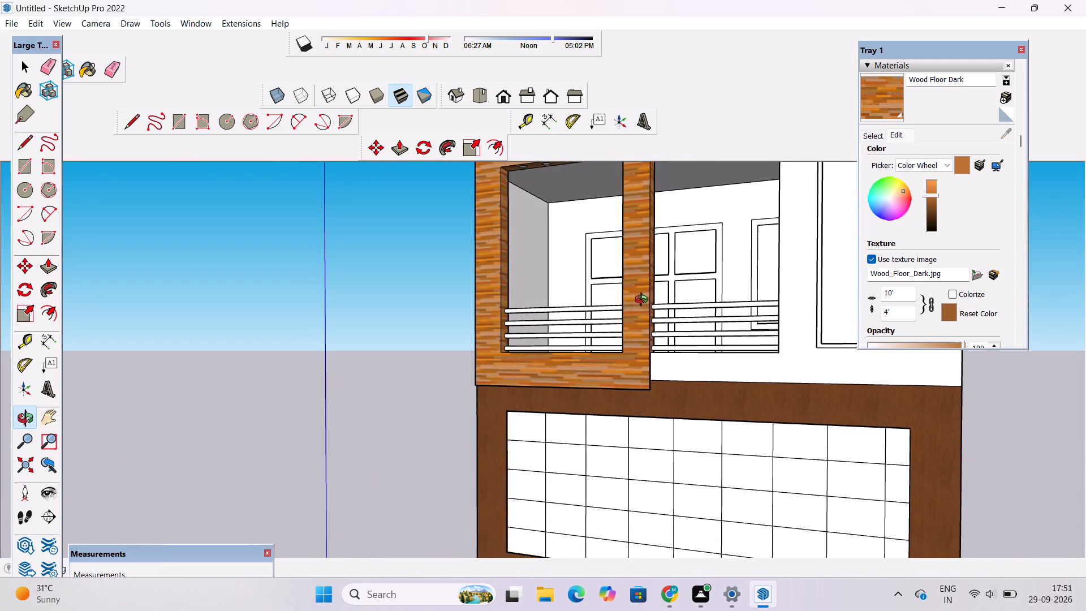
left_click_drag(615, 318, 644, 315)
left_click_drag(645, 315, 590, 328, "shift")
Paint the top two rows of the gridded panel's first three columns with Translucent Glass Tinted from Glass and Mirrors.
left_click(873, 137)
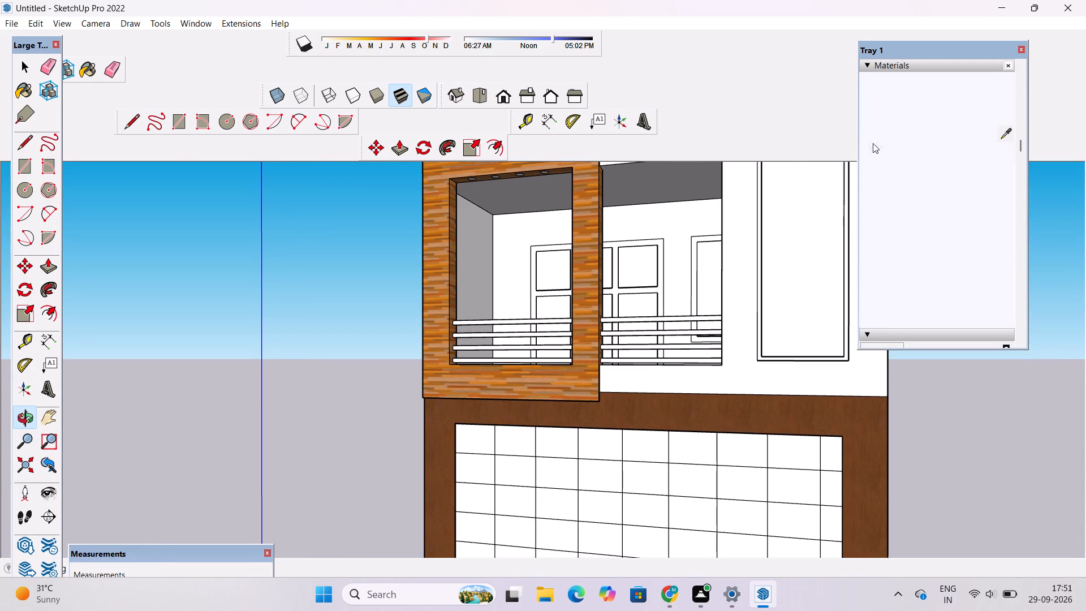
left_click(975, 153)
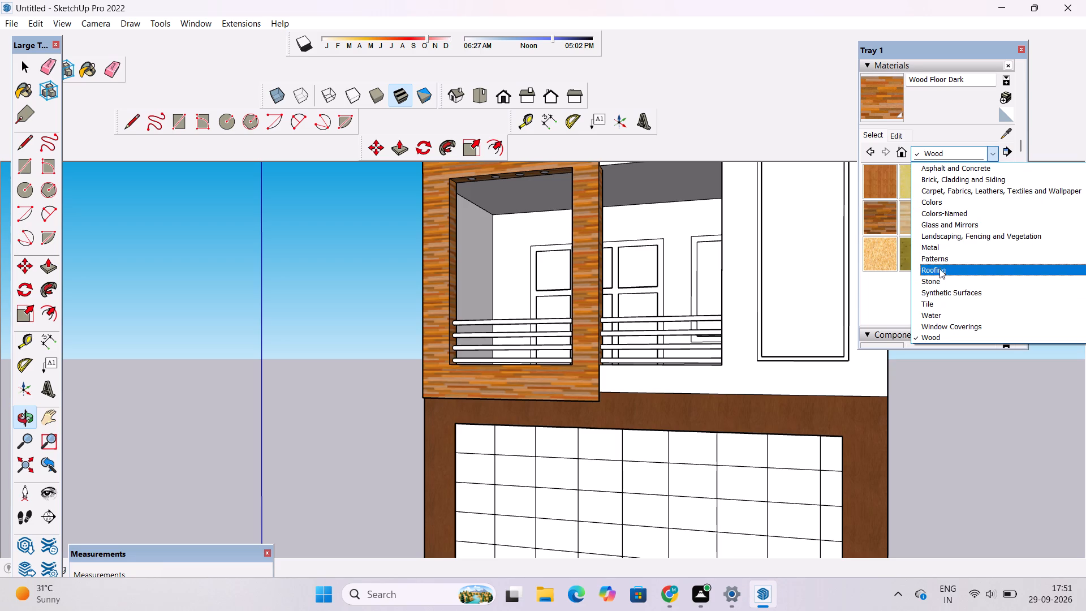
left_click(946, 223)
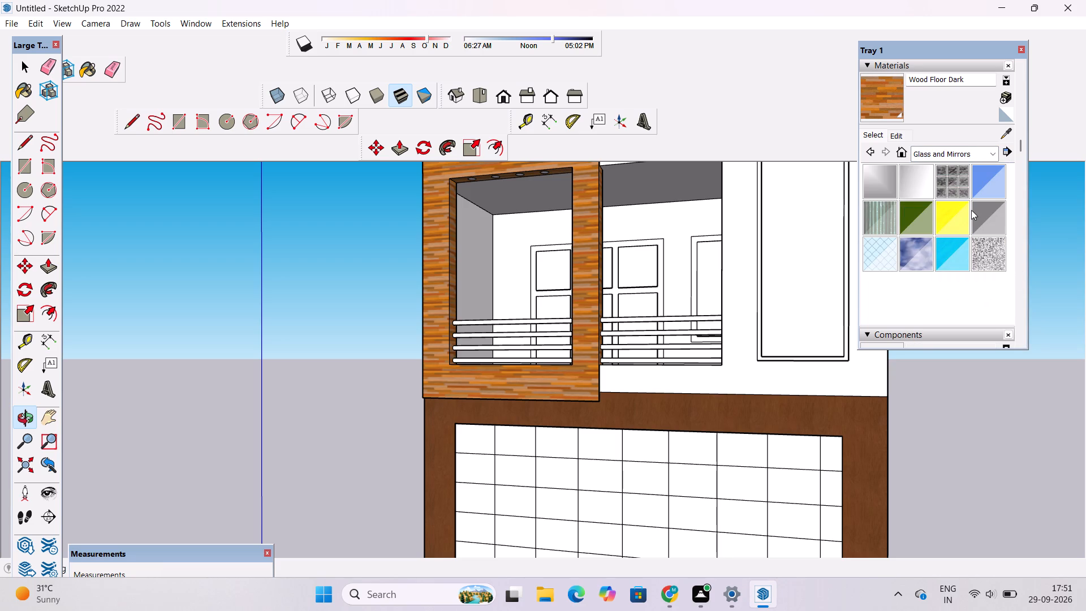
scroll(976, 205, "down", 2)
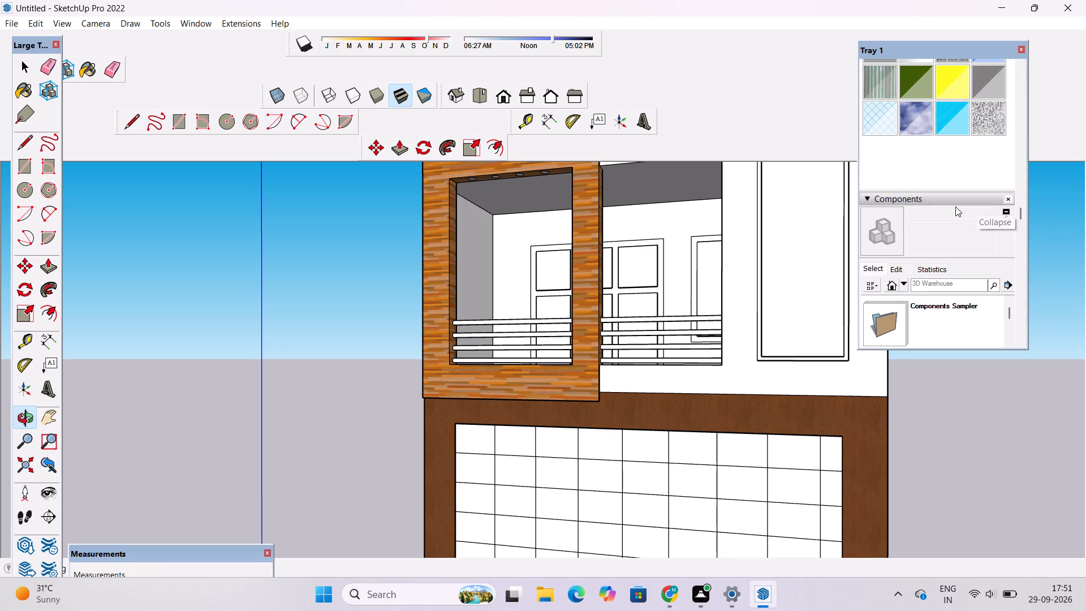
scroll(961, 150, "up", 5)
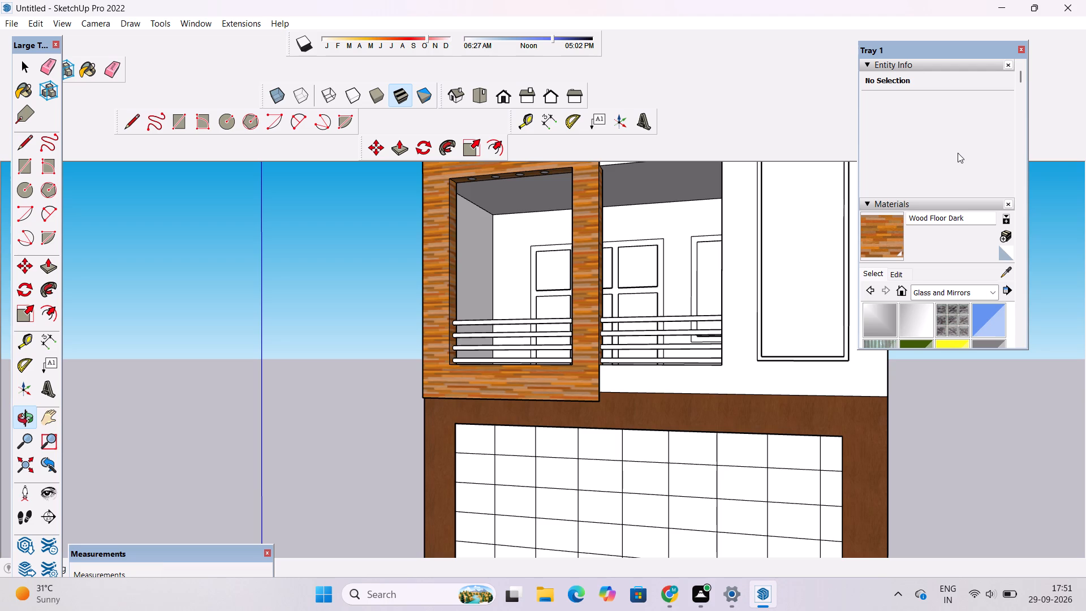
scroll(925, 157, "down", 1)
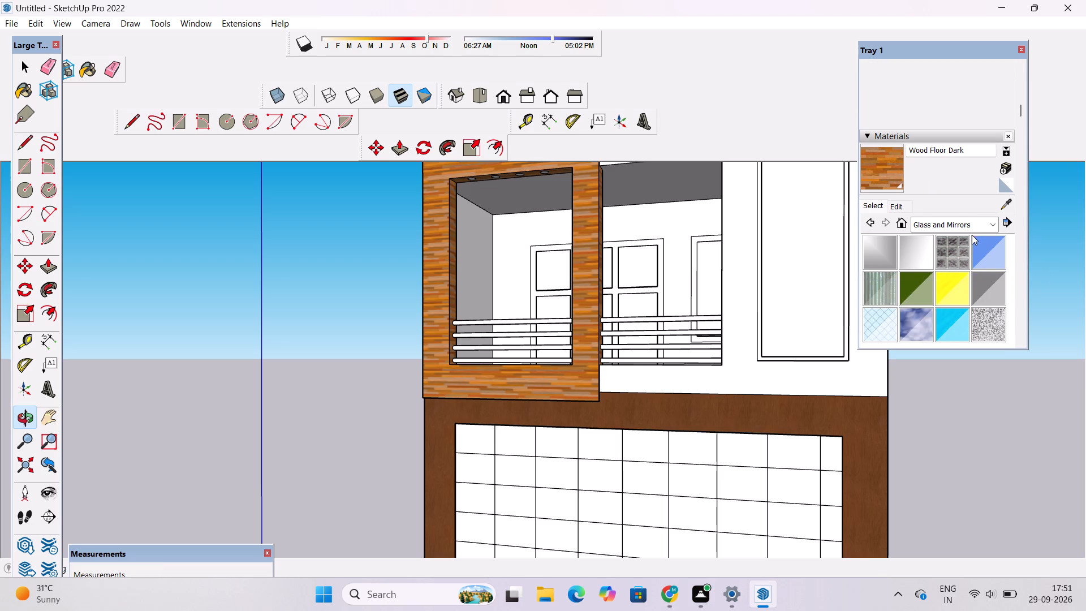
left_click(957, 318)
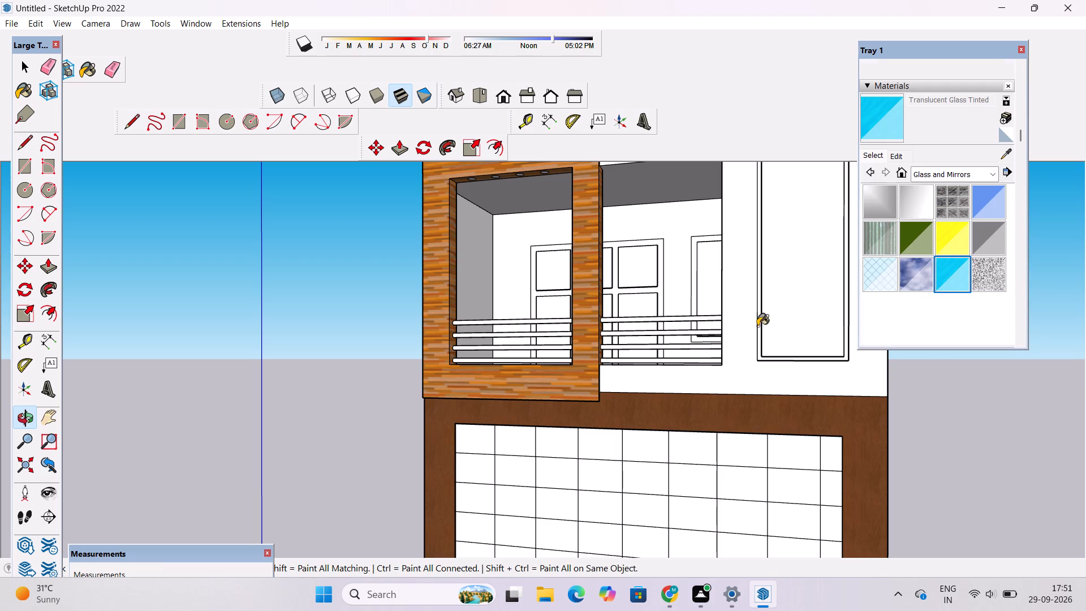
scroll(680, 378, "down", 5)
scroll(659, 470, "up", 13)
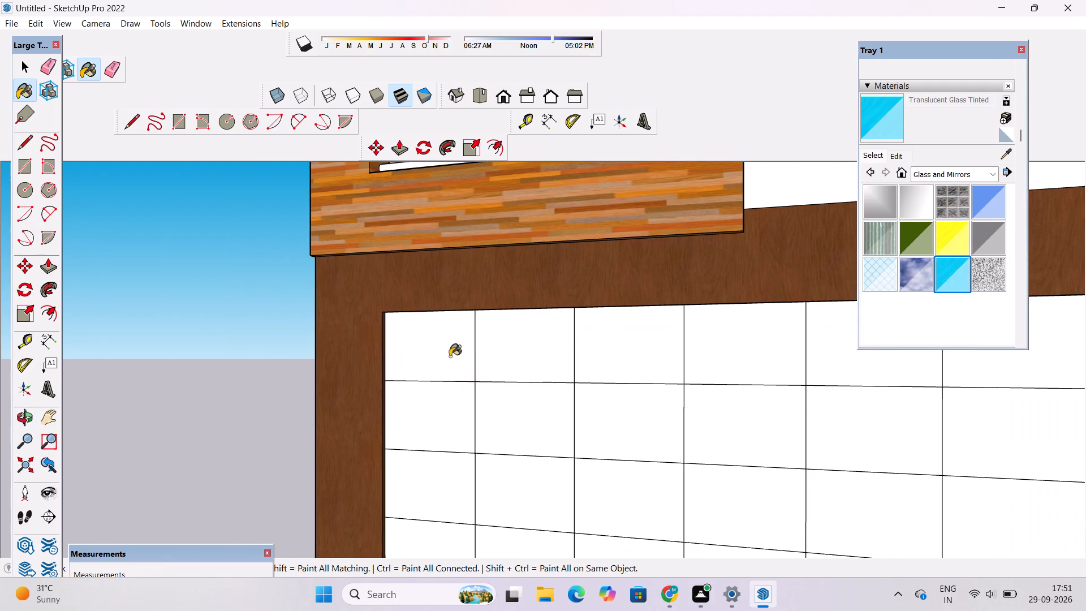
left_click(450, 356)
left_click_drag(435, 405, 441, 399)
left_click(508, 351)
left_click(505, 427)
scroll(488, 363, "down", 6)
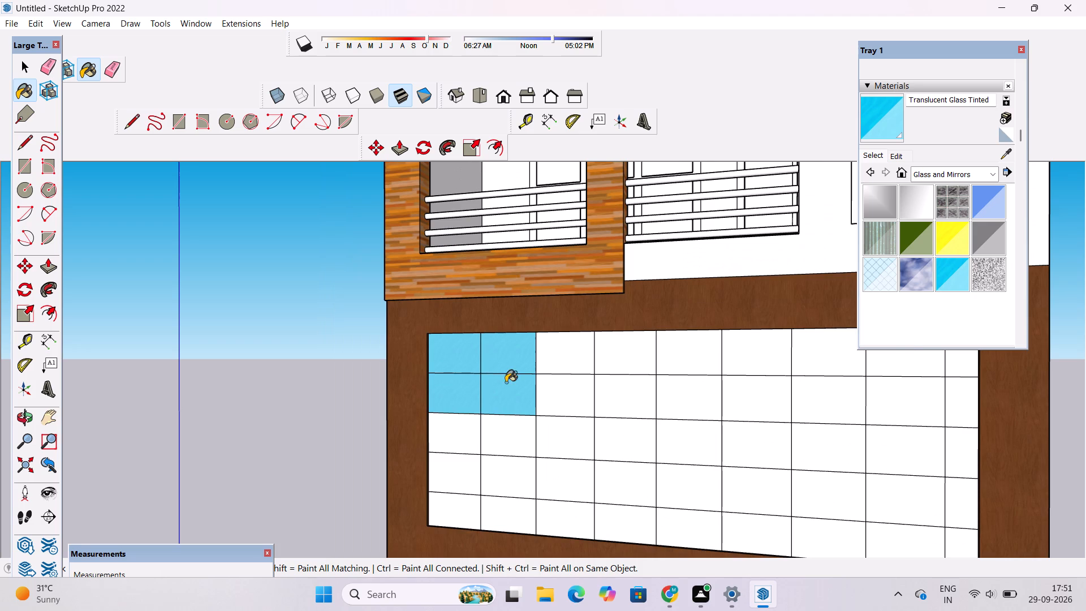
scroll(516, 398, "up", 4)
left_click(597, 339)
left_click(578, 410)
Paint the lower three rows of the first three columns and the whole fourth column with Translucent Glass Tinted.
scroll(437, 385, "up", 4)
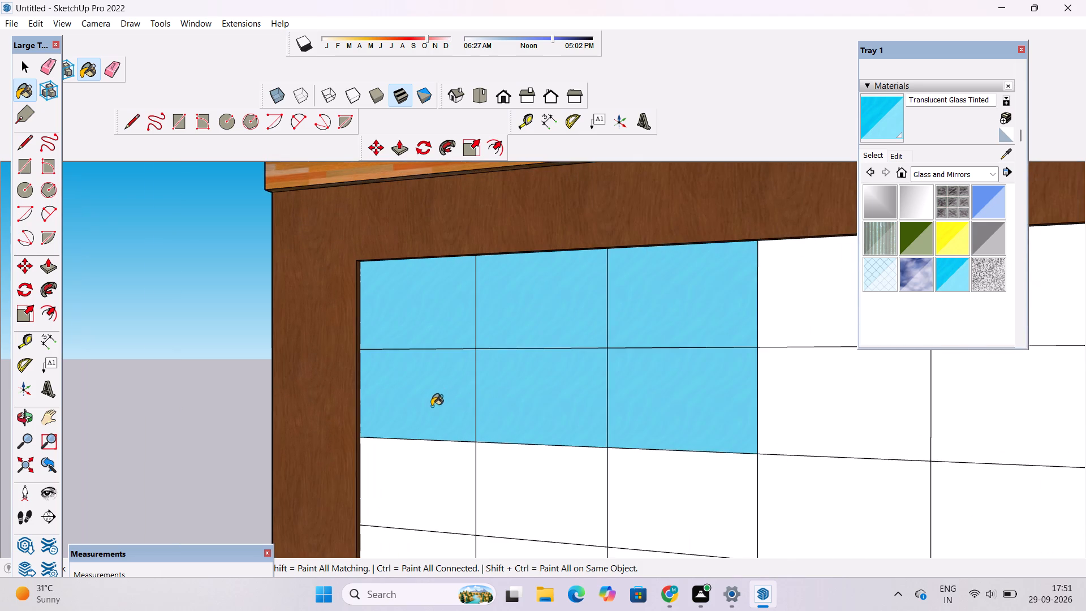
scroll(466, 334, "down", 5)
scroll(468, 381, "down", 5)
scroll(469, 466, "up", 5)
left_click(467, 487)
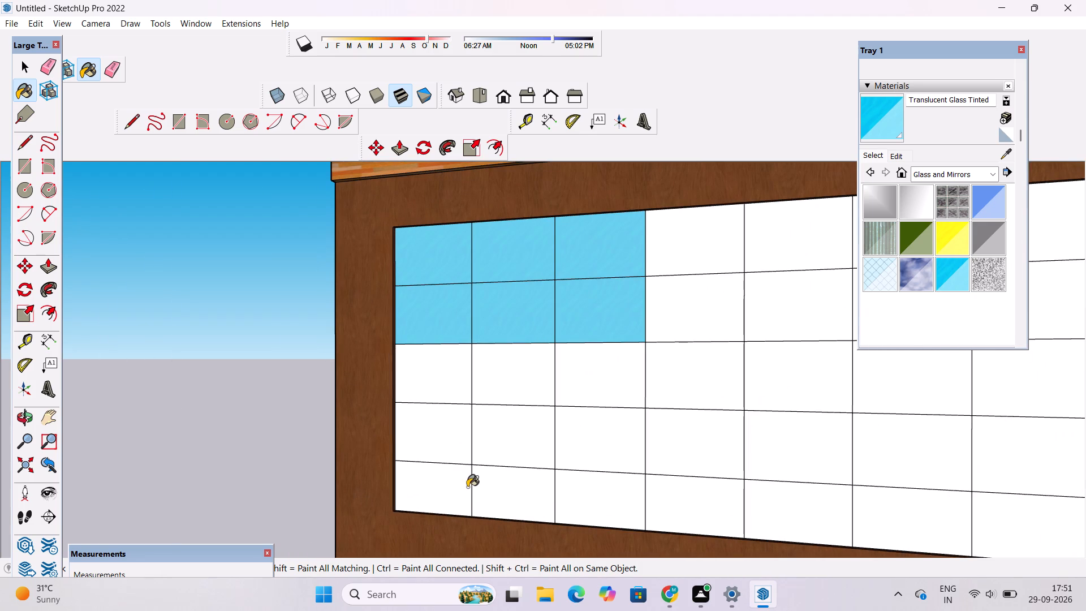
left_click_drag(449, 434, 449, 416)
left_click(454, 383)
left_click(510, 506)
left_click(510, 438)
left_click(510, 384)
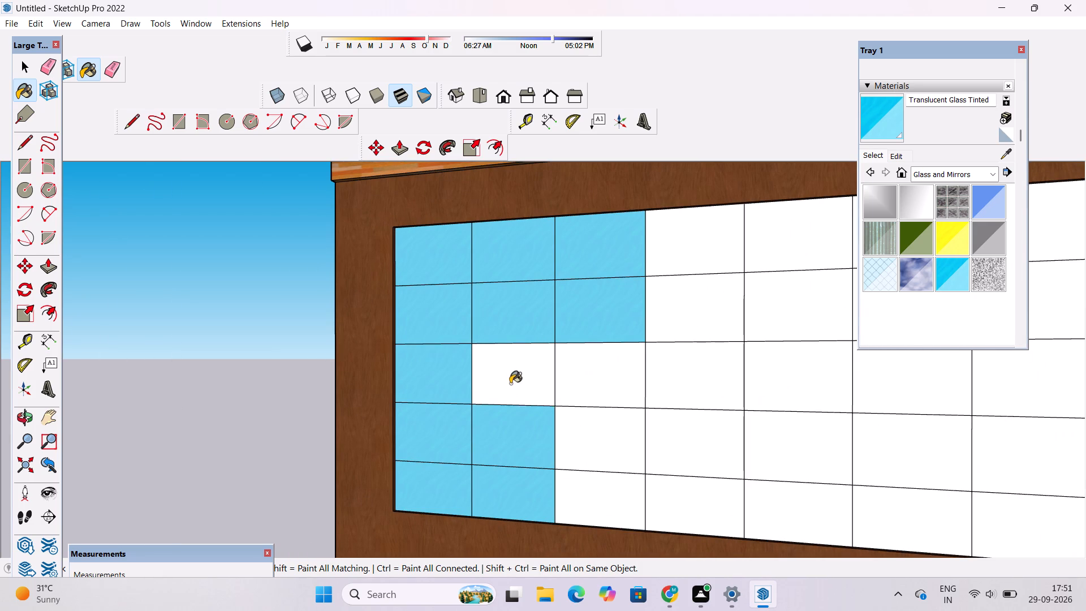
left_click_drag(592, 494, 591, 484)
left_click_drag(591, 436, 591, 429)
left_click(601, 371)
left_click_drag(688, 509, 688, 494)
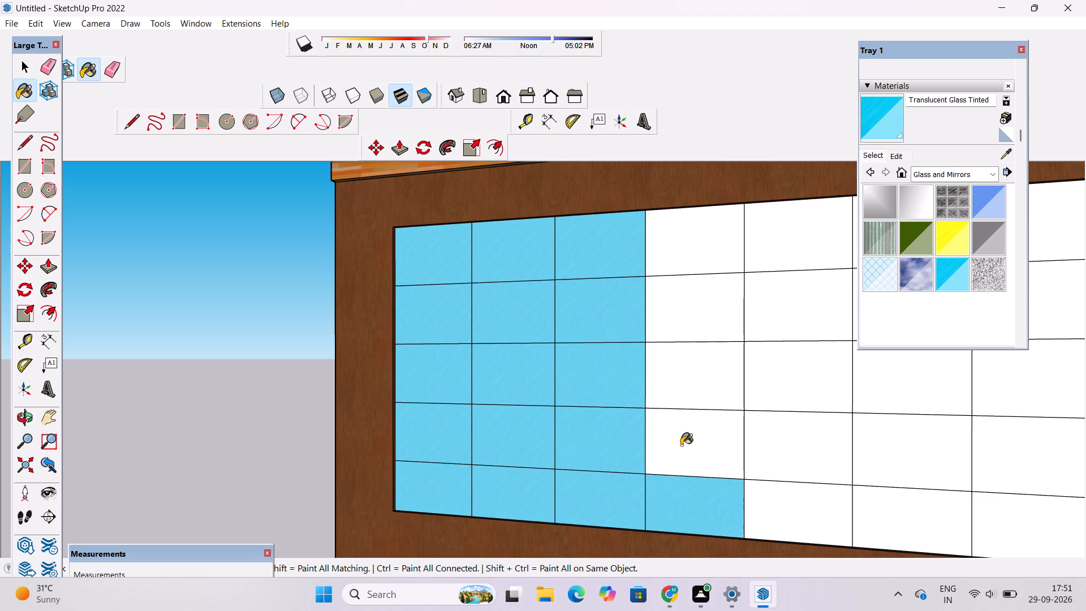
left_click_drag(681, 444, 681, 431)
left_click(690, 378)
left_click(703, 318)
left_click(693, 247)
Paint all panes in the gridded panel's last two columns at its right end with Translucent Glass Tinted.
scroll(527, 304, "down", 6)
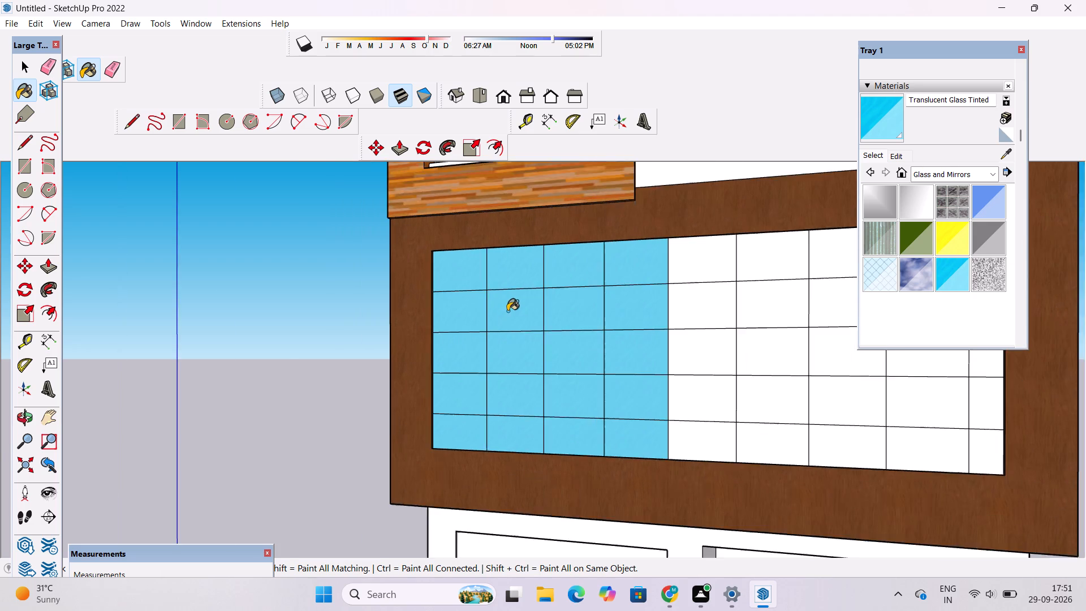
scroll(507, 311, "down", 3)
scroll(755, 378, "up", 5)
left_click_drag(788, 408, 773, 398)
left_click(742, 394)
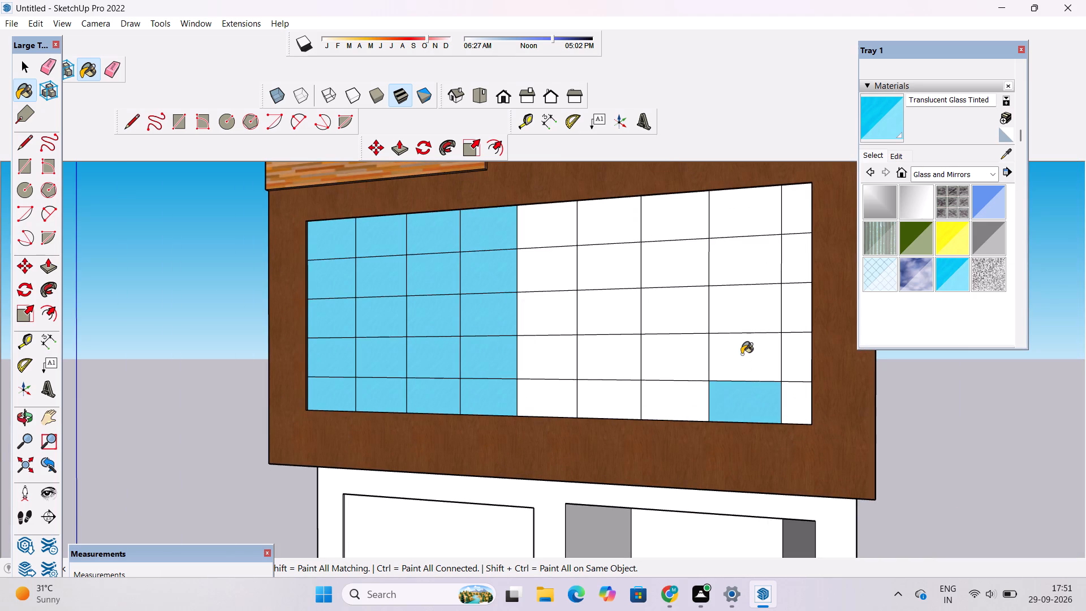
left_click(742, 354)
left_click(789, 398)
left_click(797, 361)
left_click(796, 309)
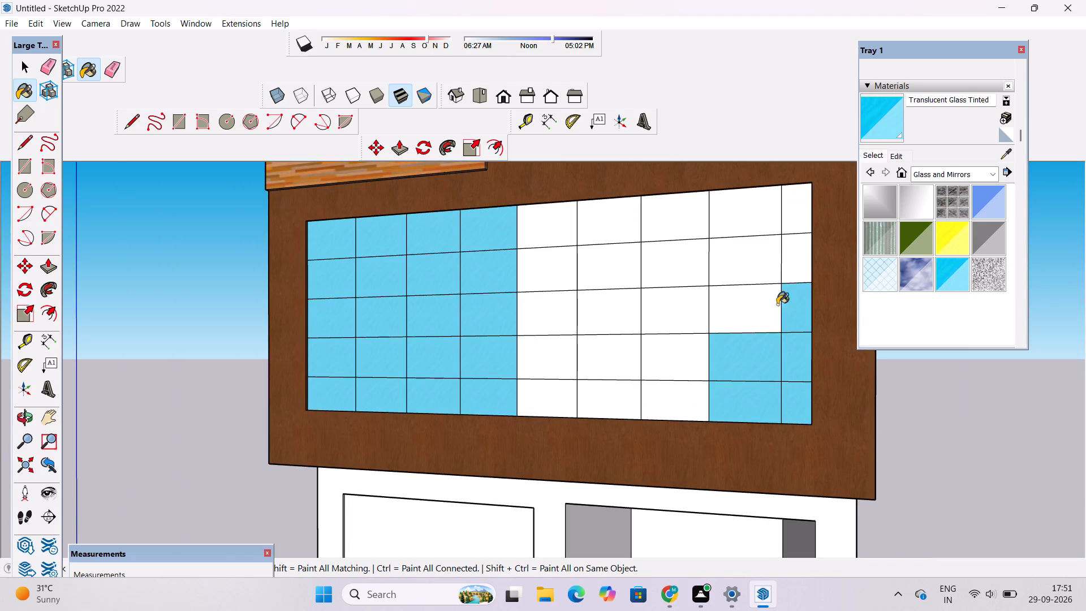
left_click(764, 310)
left_click(754, 257)
left_click(786, 259)
left_click(796, 214)
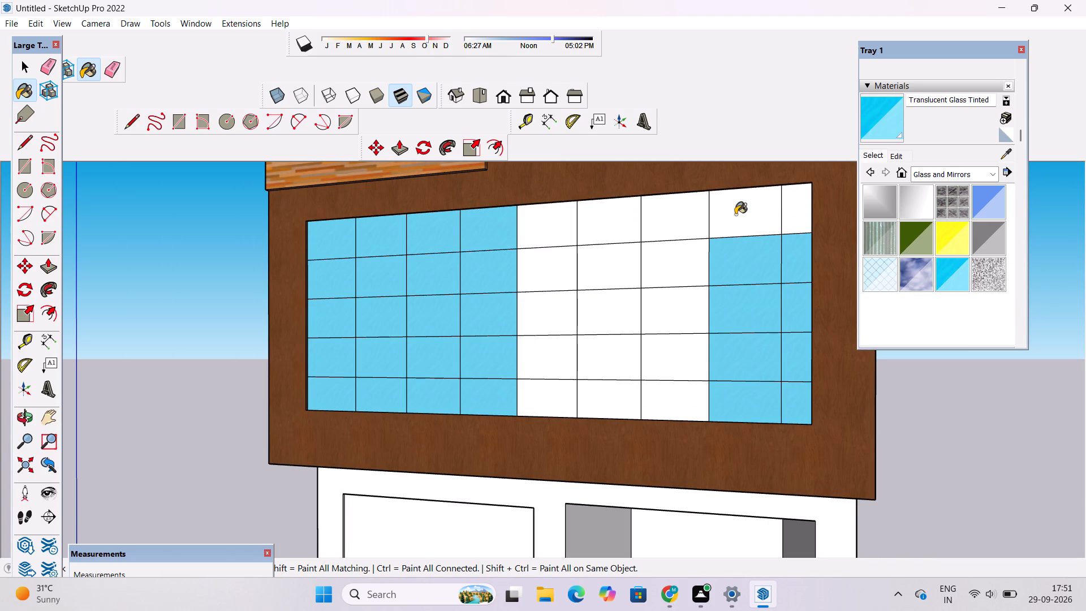
left_click(735, 214)
Fill the three remaining white columns of the gridded panel with Translucent Glass Tinted.
left_click(668, 237)
left_click(620, 223)
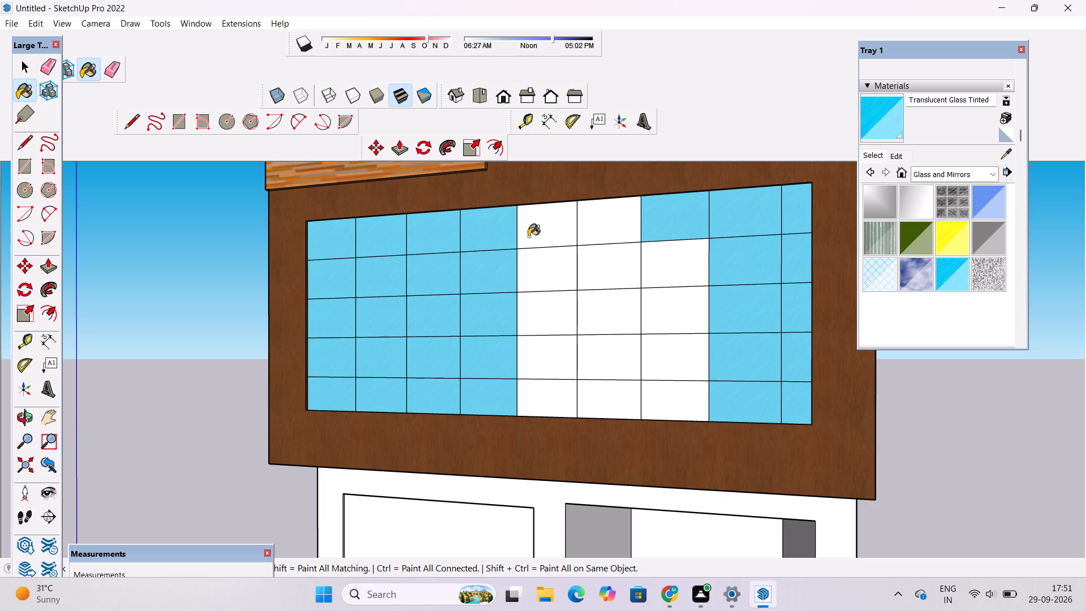
left_click(543, 227)
left_click(536, 273)
left_click(604, 267)
left_click(695, 272)
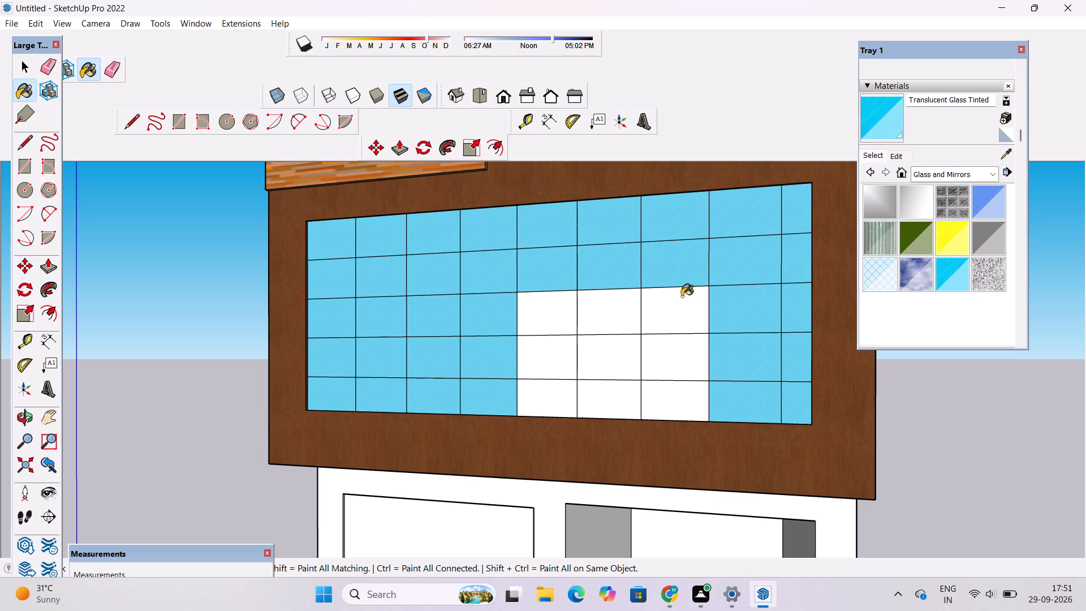
left_click(669, 317)
left_click(548, 401)
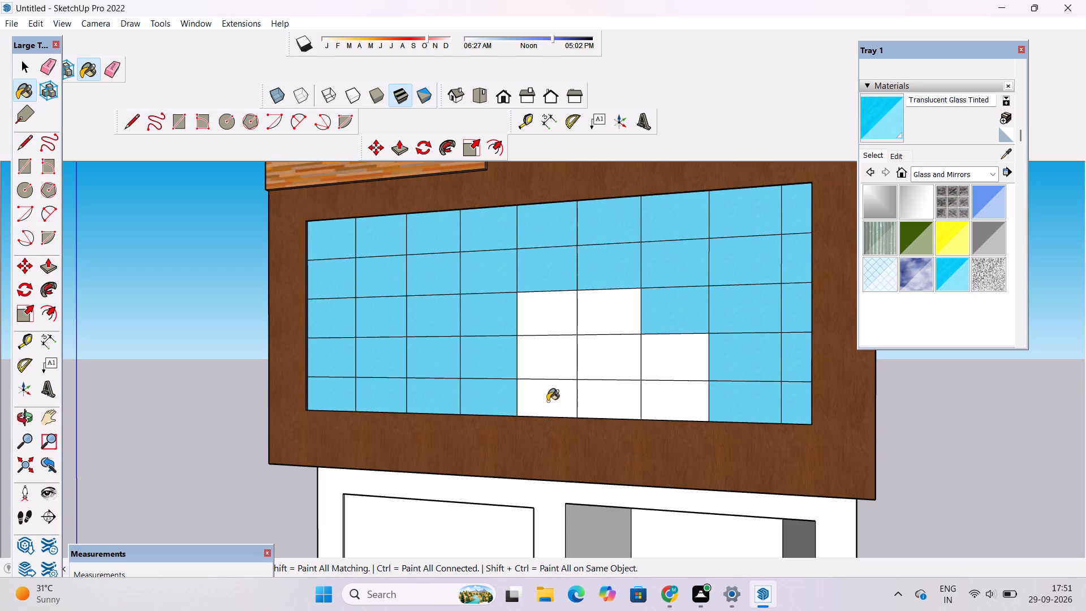
left_click(677, 402)
left_click(553, 313)
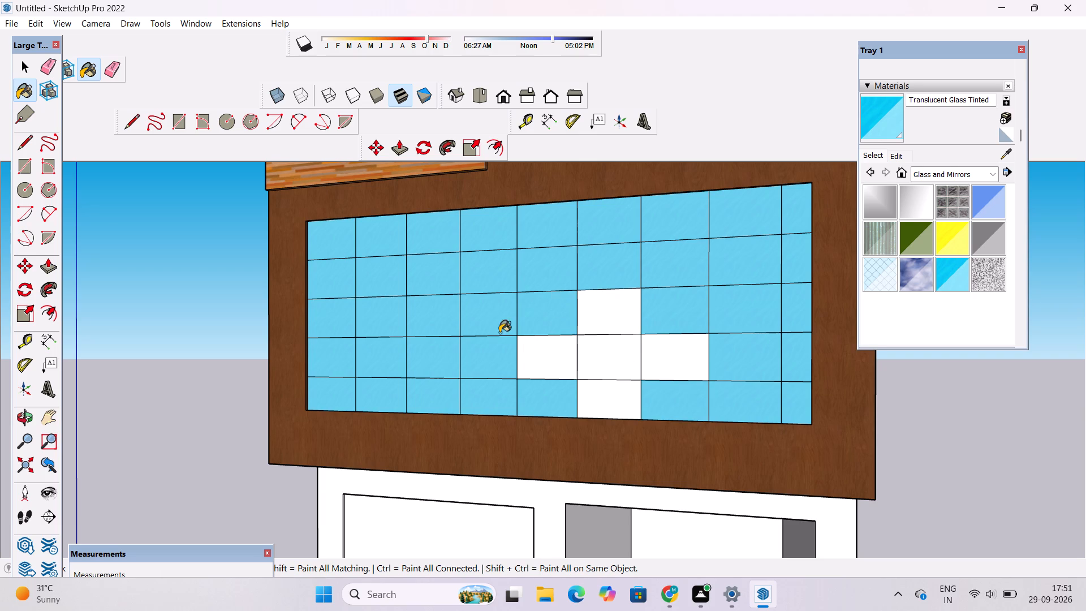
scroll(499, 333, "down", 5)
scroll(541, 355, "up", 4)
left_click(599, 351)
left_click_drag(647, 345, 637, 345)
left_click_drag(518, 344, 522, 338)
left_click(596, 289)
left_click_drag(577, 360, 580, 379)
left_click(581, 381)
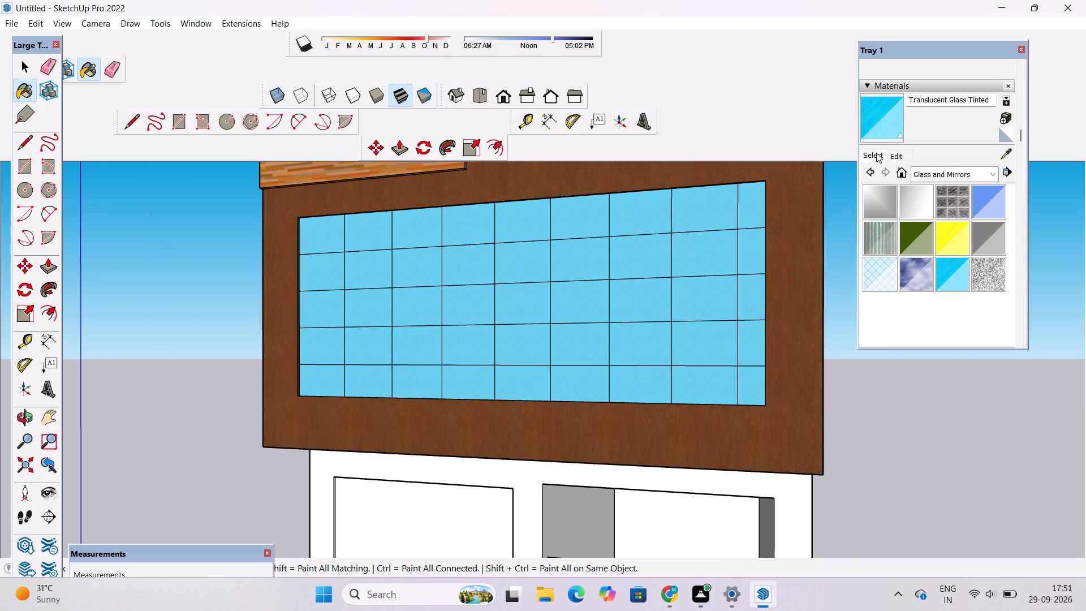
Darken the Translucent Glass Tinted material by lowering its colour brightness in several small increments.
left_click(876, 153)
left_click(892, 153)
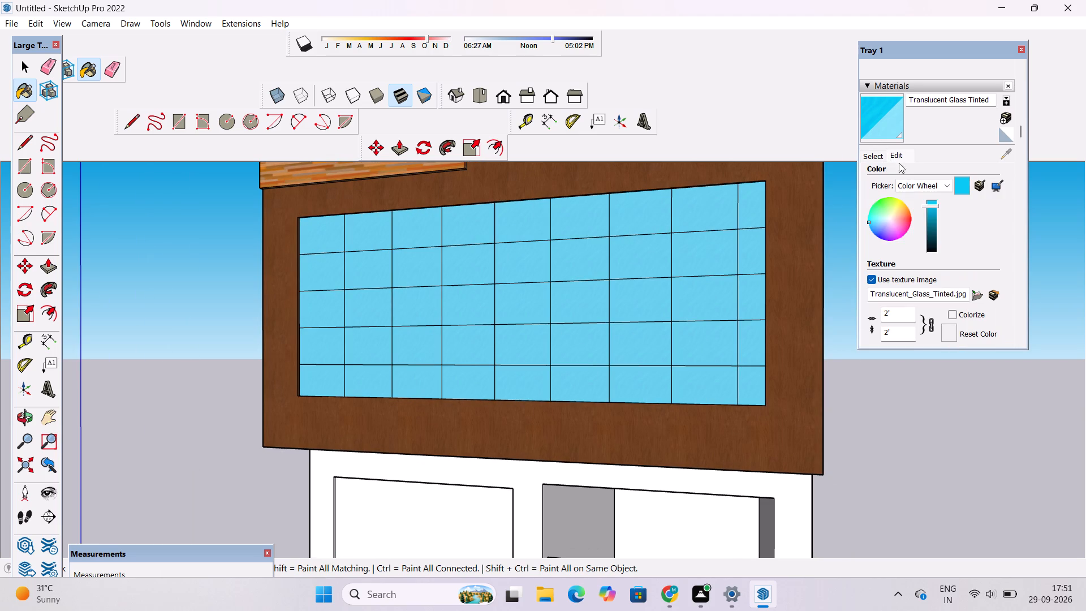
left_click(930, 210)
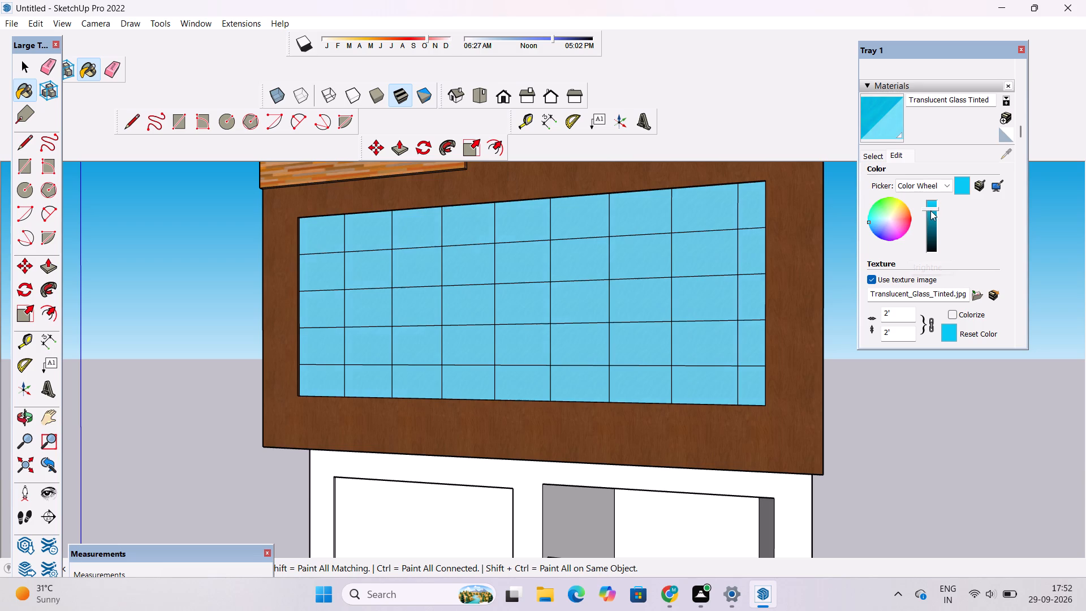
left_click(931, 212)
left_click(931, 214)
left_click(931, 214)
left_click(931, 216)
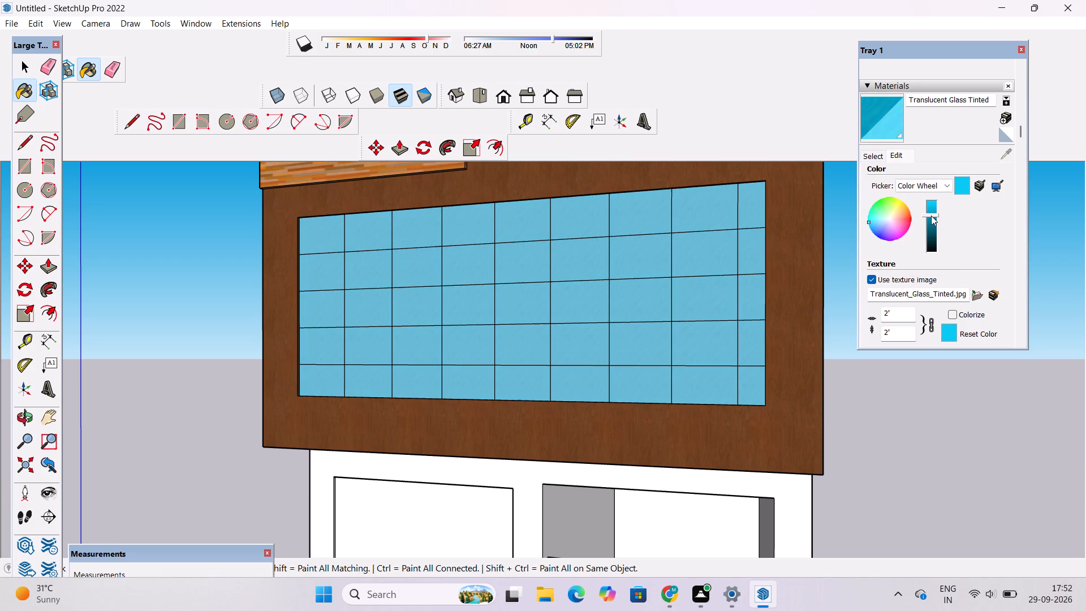
scroll(619, 338, "down", 1)
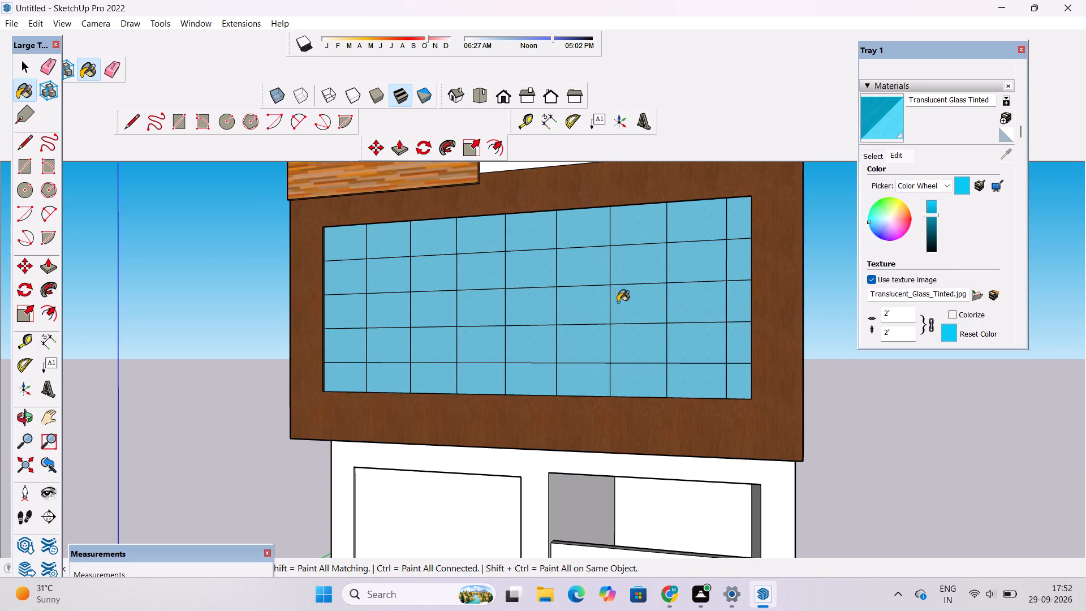
left_click(931, 220)
key("space")
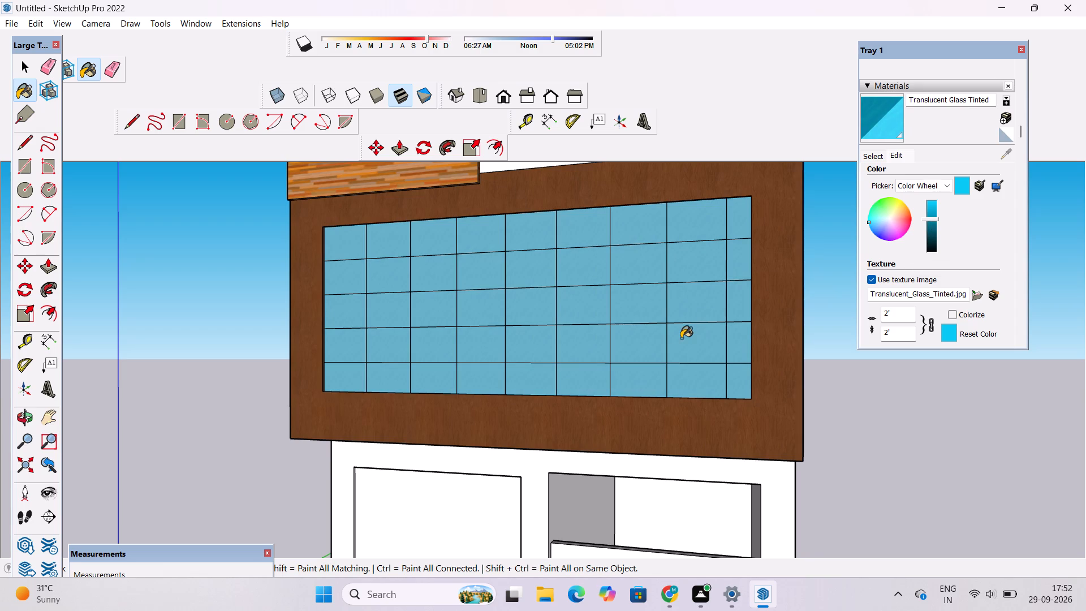
Examine the glazed panel and the facade above and below it from the front.
left_click(23, 412)
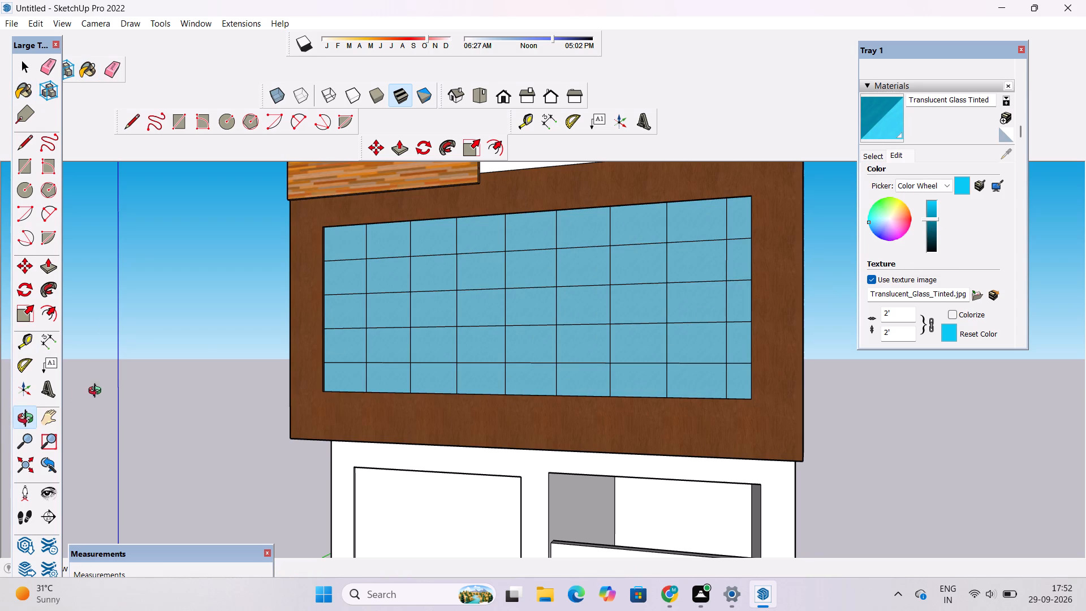
left_click_drag(187, 377, 272, 380)
scroll(278, 374, "down", 3)
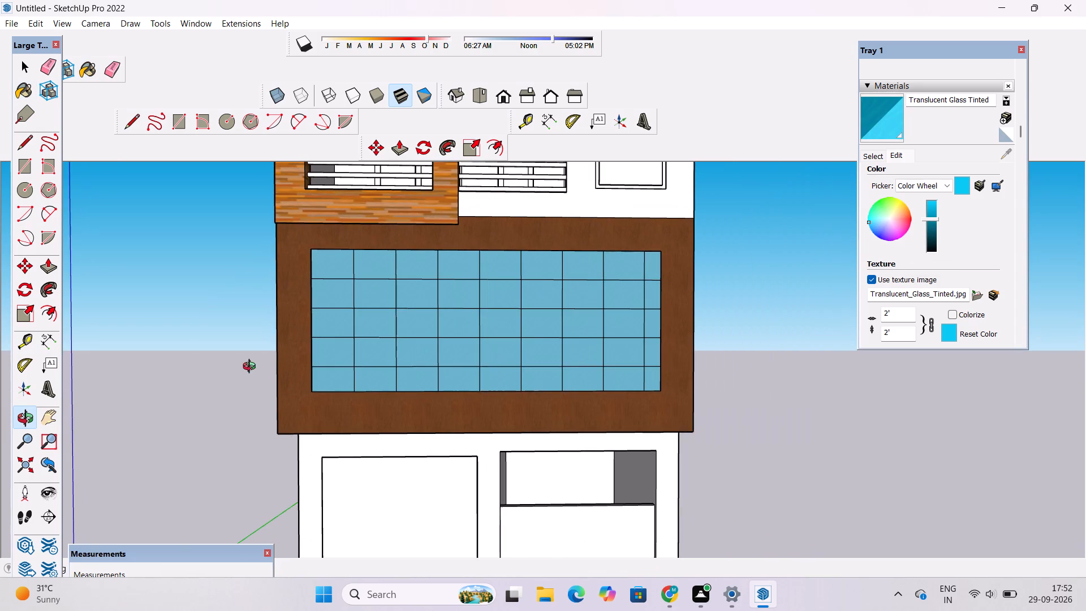
scroll(345, 333, "down", 10)
scroll(365, 320, "up", 4)
left_click_drag(416, 309, 408, 363, "shift")
left_click_drag(397, 446, 403, 401, "shift")
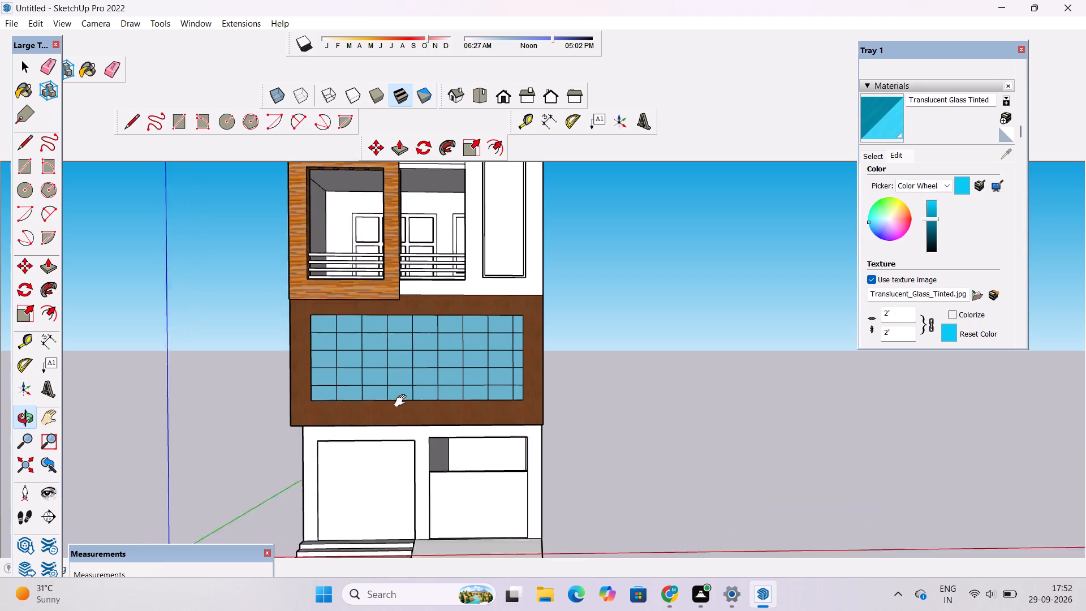
left_click_drag(403, 401, 418, 338, "shift")
Draw a rectangle about 20' 3" wide and 1' 8" high on the wall directly above the larger ground-floor opening, matching its width.
scroll(389, 372, "up", 8)
left_click_drag(389, 372, 388, 277)
scroll(368, 342, "up", 8)
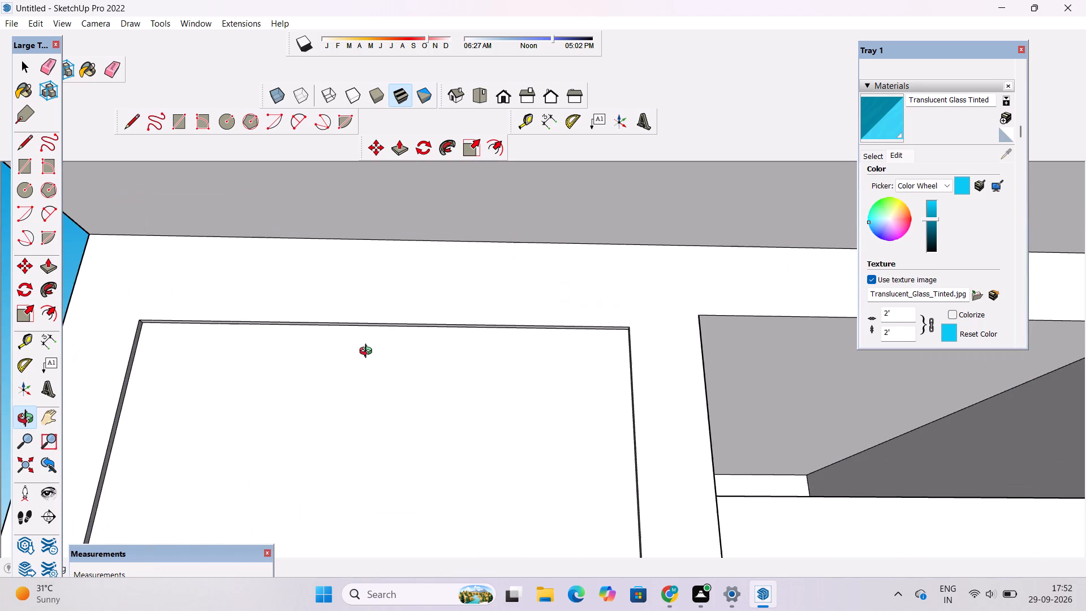
left_click_drag(368, 354, 381, 408)
left_click_drag(379, 408, 385, 358, "shift")
scroll(385, 354, "down", 4)
left_click_drag(385, 354, 385, 400)
left_click_drag(382, 388, 387, 388, "shift")
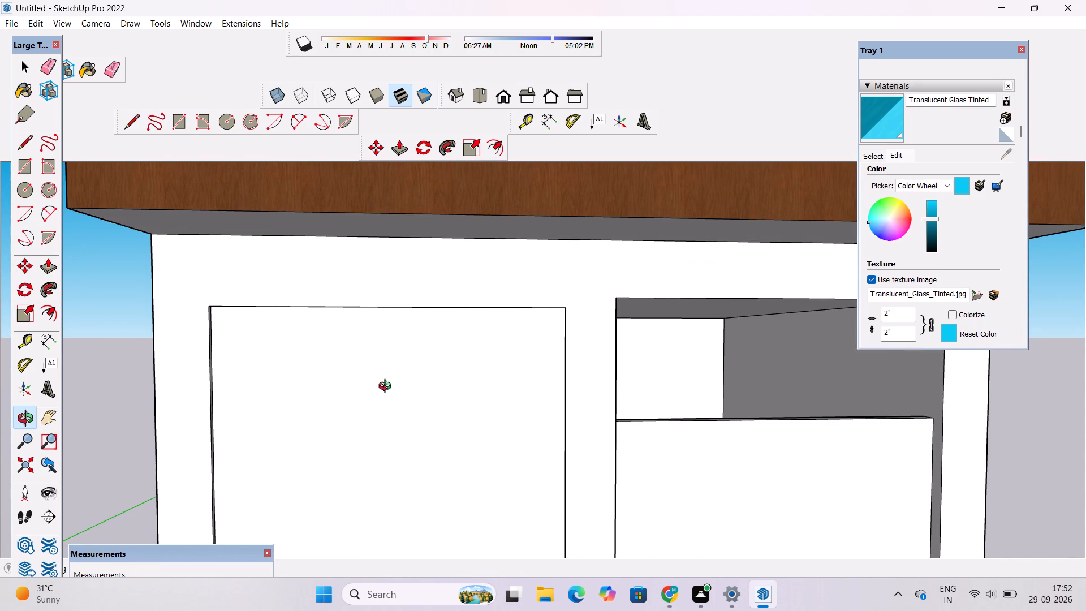
key("r")
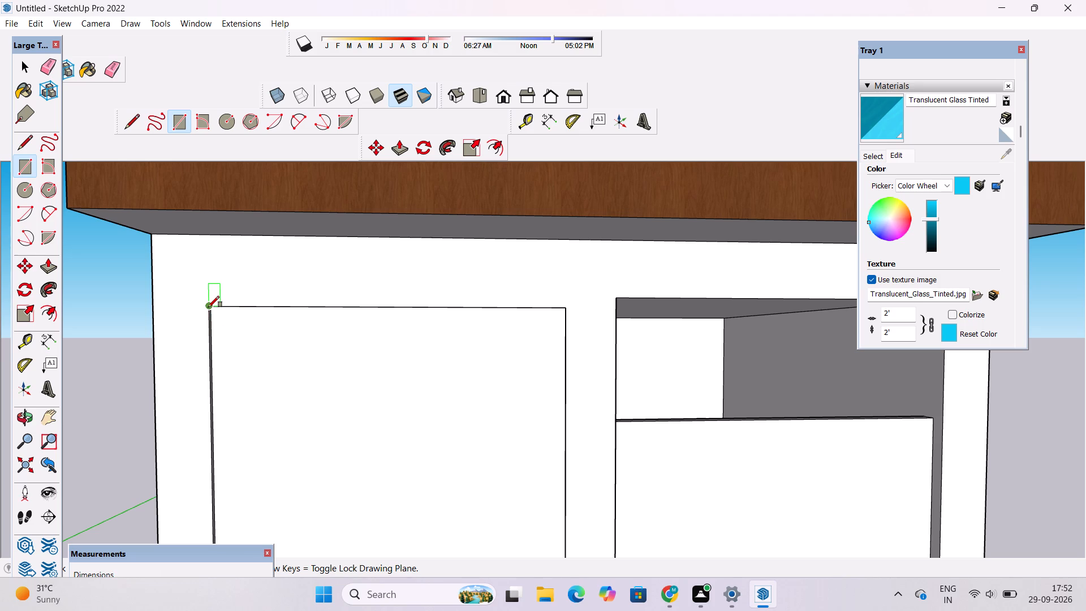
left_click(208, 307)
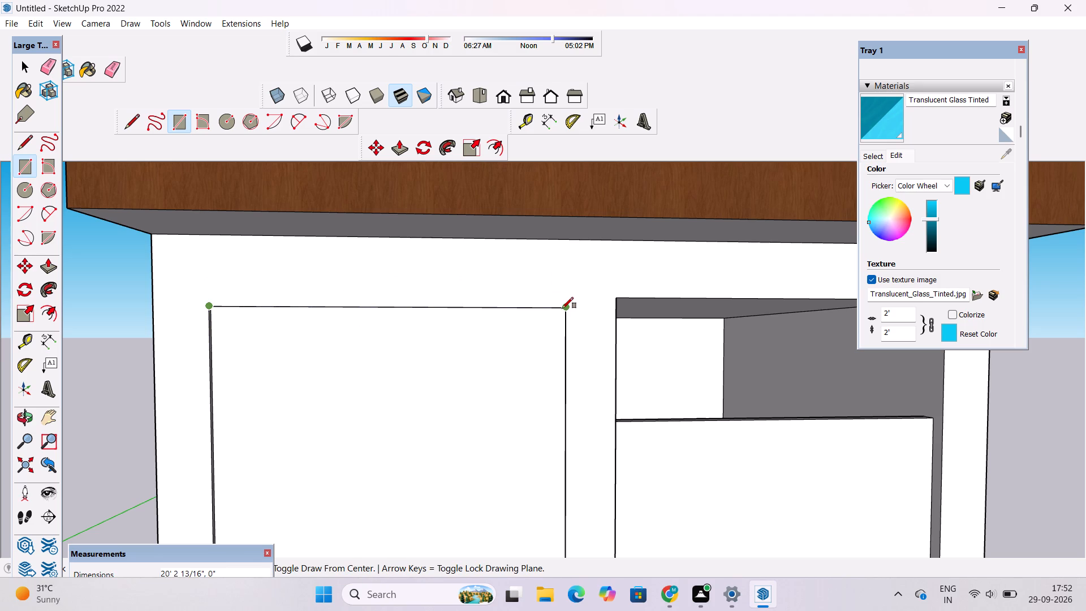
left_click(559, 277)
key("space")
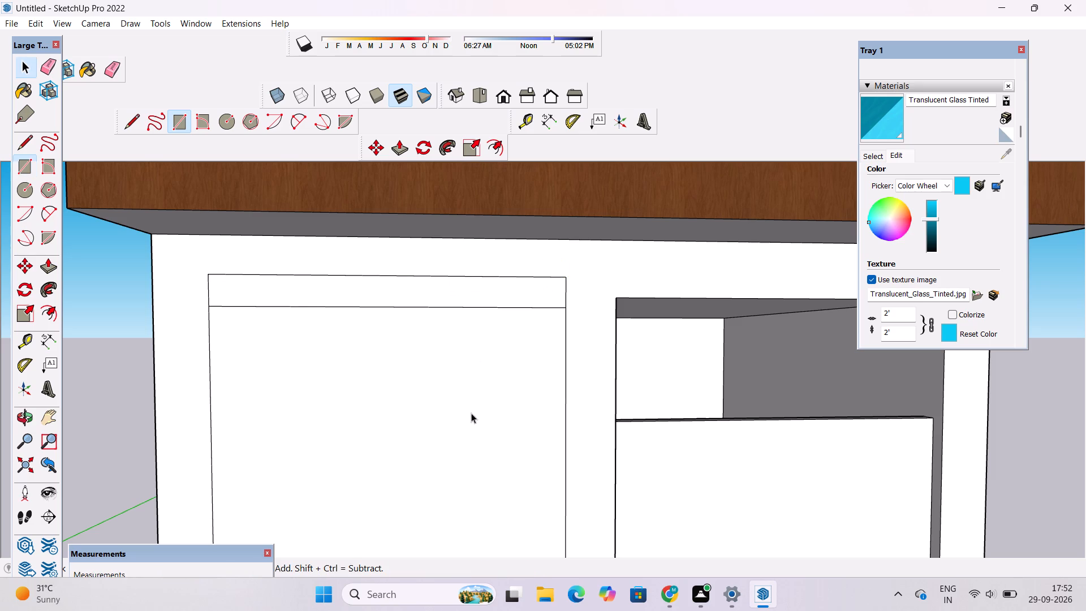
Delete the flush face covering the larger ground-floor opening below the new rectangle.
left_click(471, 413)
key("Delete")
Push/Pull the rectangular strip above the larger ground-floor opening outward by 1".
key("o")
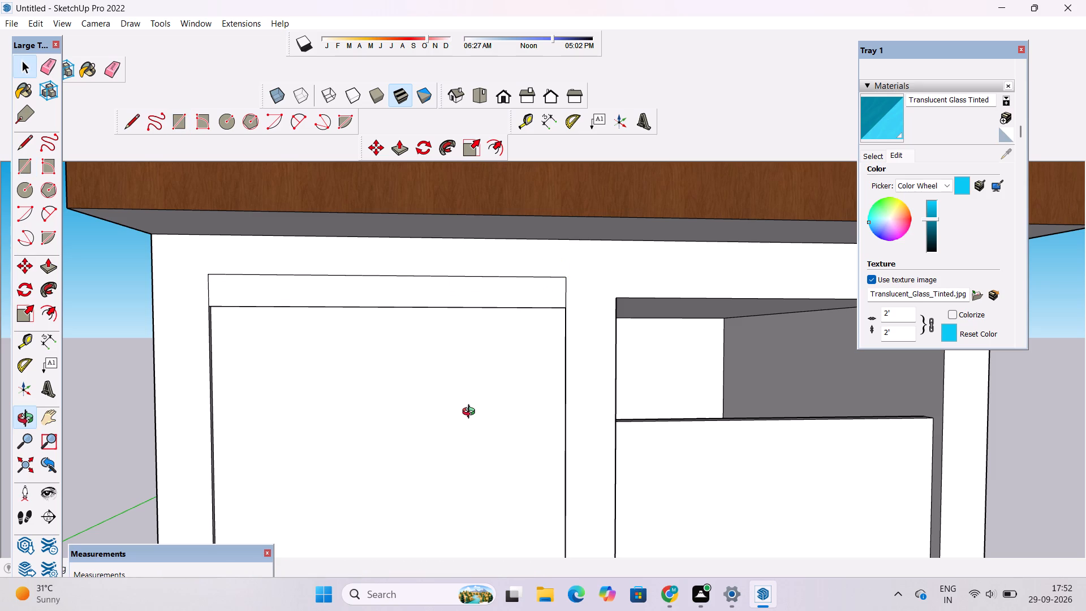
left_click_drag(532, 433, 405, 351)
left_click_drag(404, 353, 453, 445)
left_click_drag(451, 449, 449, 408, "shift")
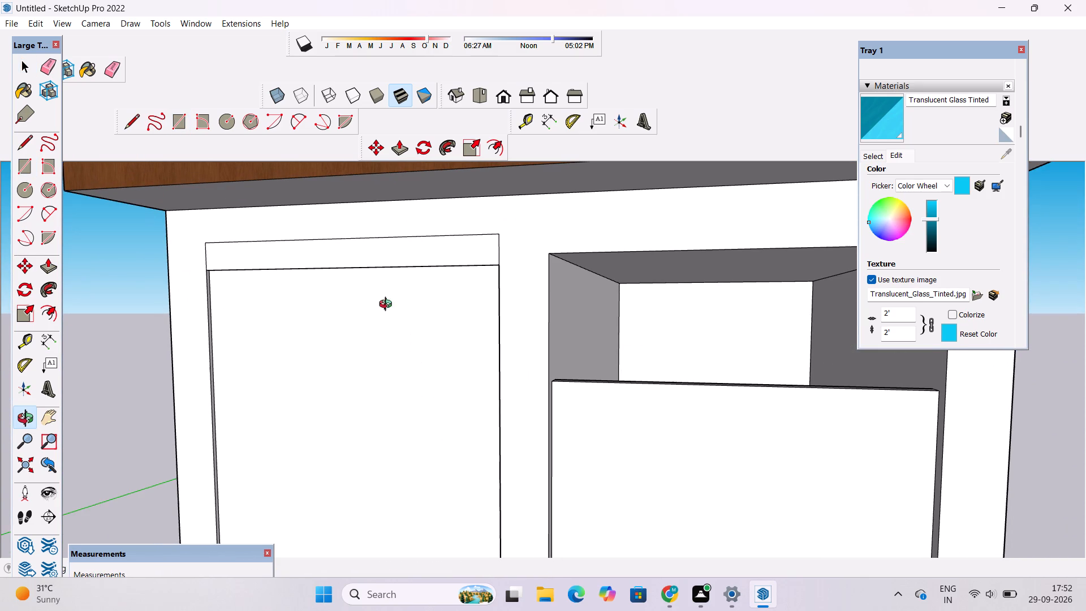
scroll(207, 270, "up", 3)
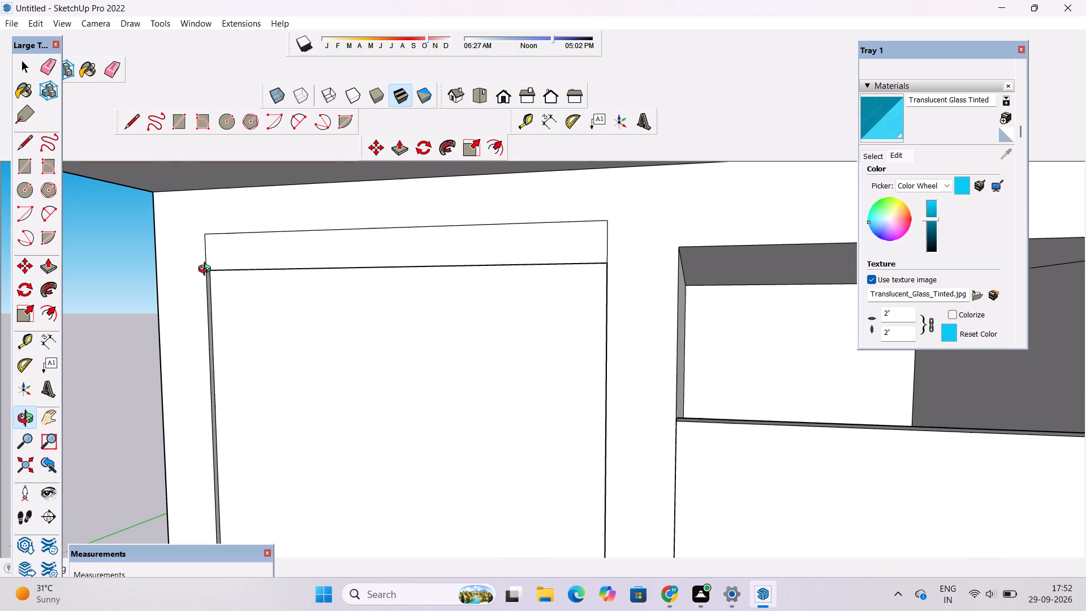
left_click_drag(307, 275, 258, 277)
scroll(251, 279, "up", 3)
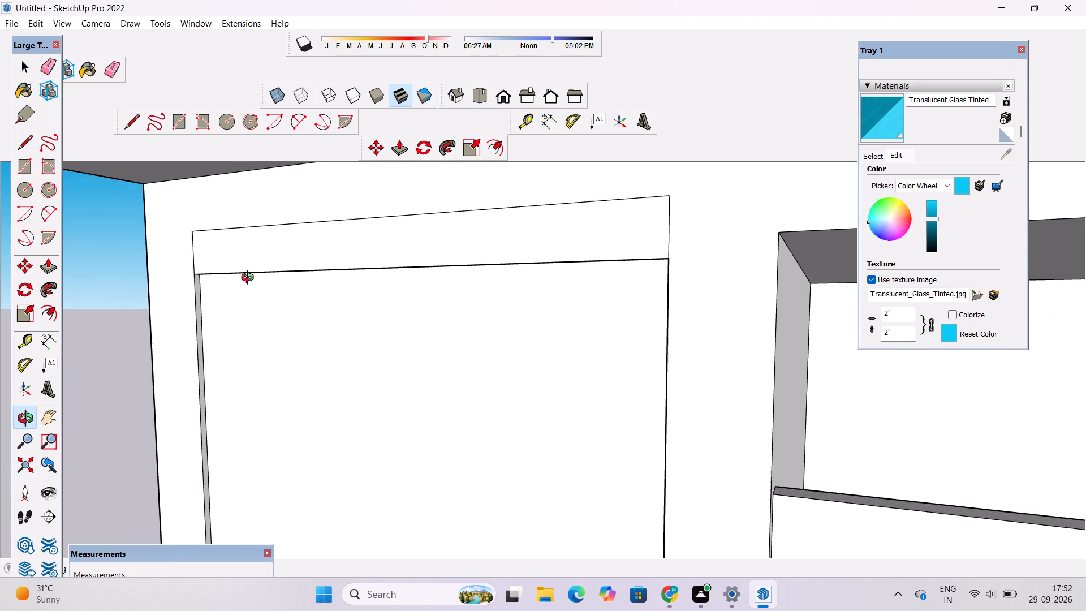
scroll(250, 279, "down", 3)
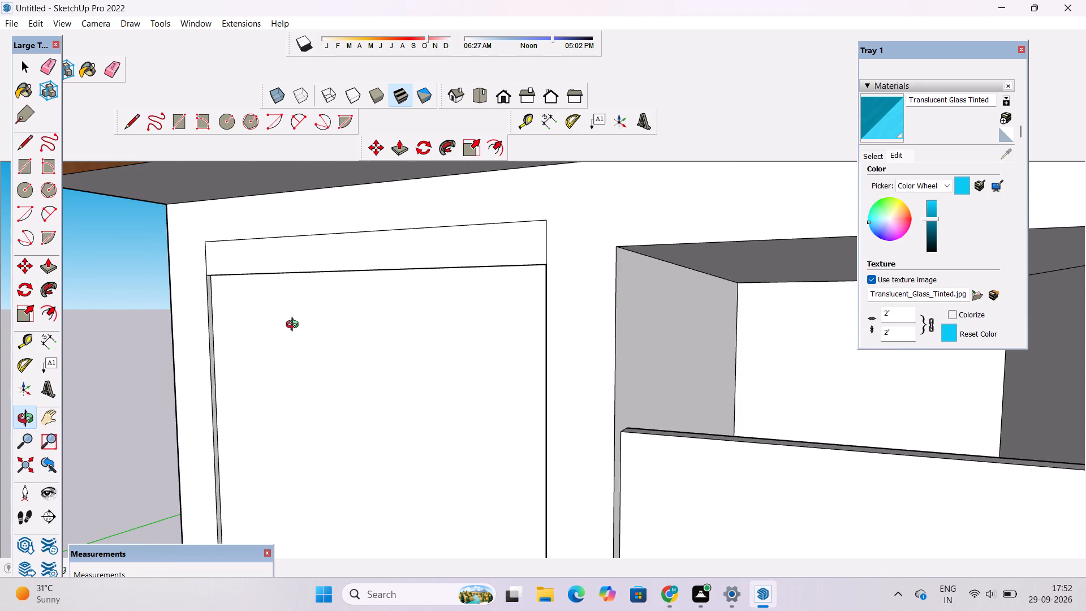
scroll(291, 316, "down", 3)
scroll(331, 272, "up", 2)
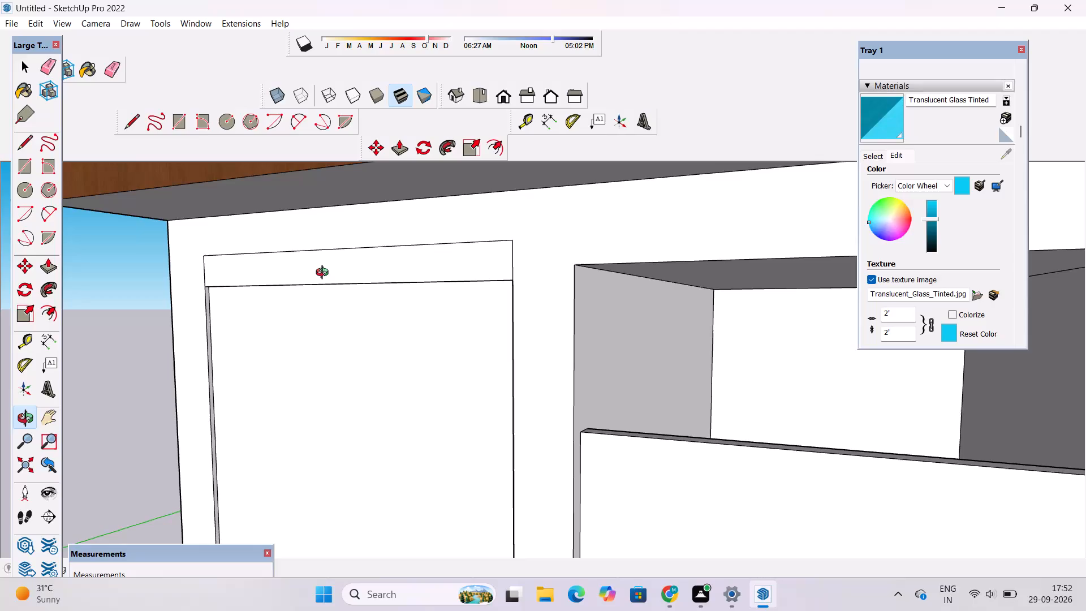
scroll(297, 302, "down", 4)
scroll(302, 266, "up", 2)
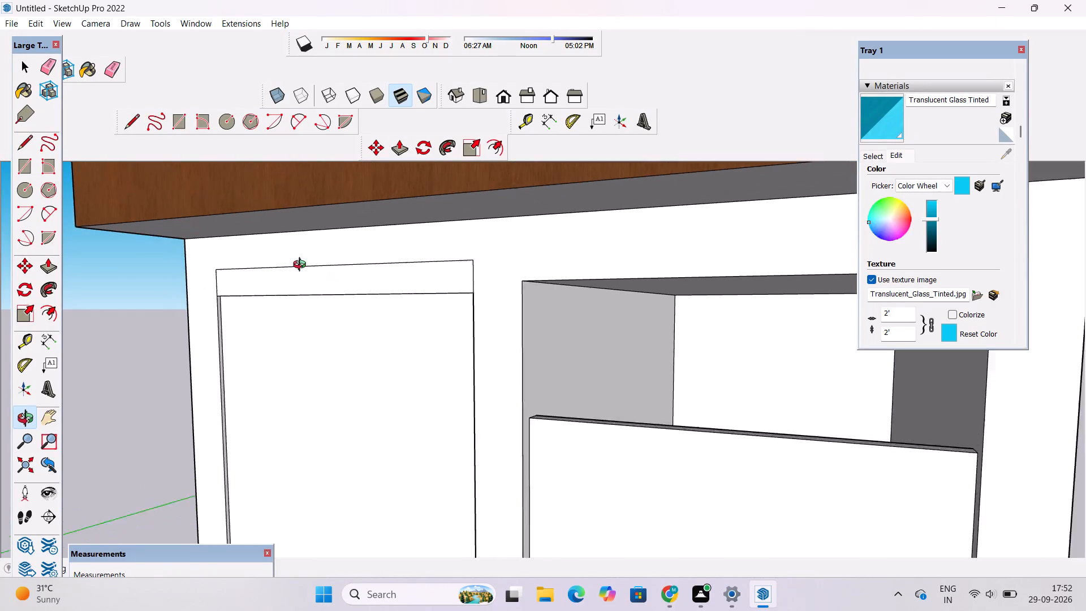
scroll(302, 266, "up", 3)
left_click_drag(292, 276, 311, 307)
scroll(305, 333, "up", 2)
left_click_drag(318, 328, 326, 300, "shift")
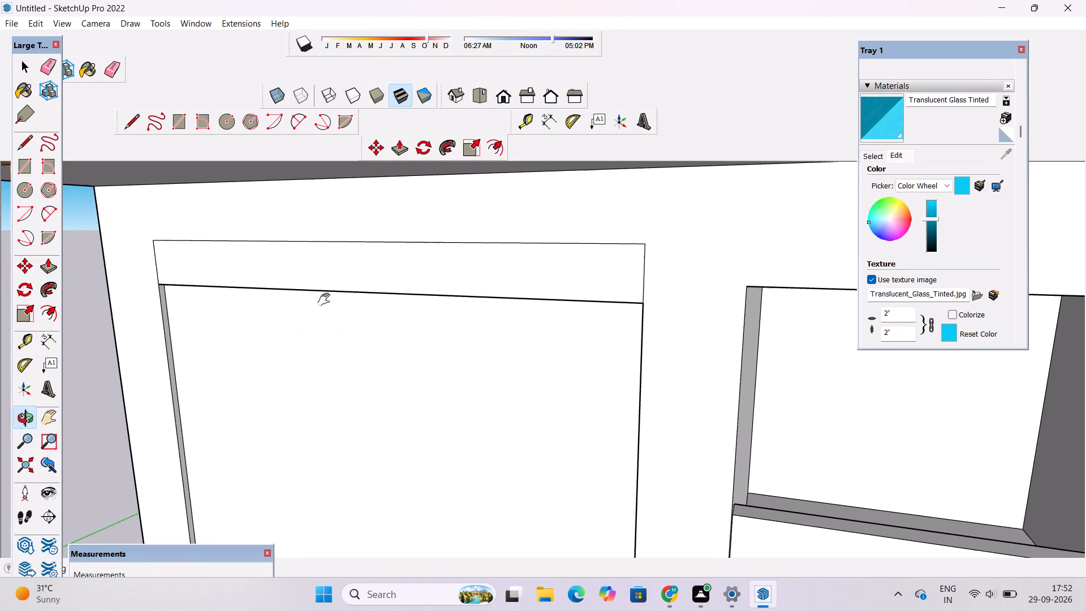
left_click_drag(326, 300, 327, 298, "shift")
left_click_drag(425, 282, 323, 225)
left_click_drag(301, 312, 325, 256, "shift")
left_click_drag(325, 256, 324, 263)
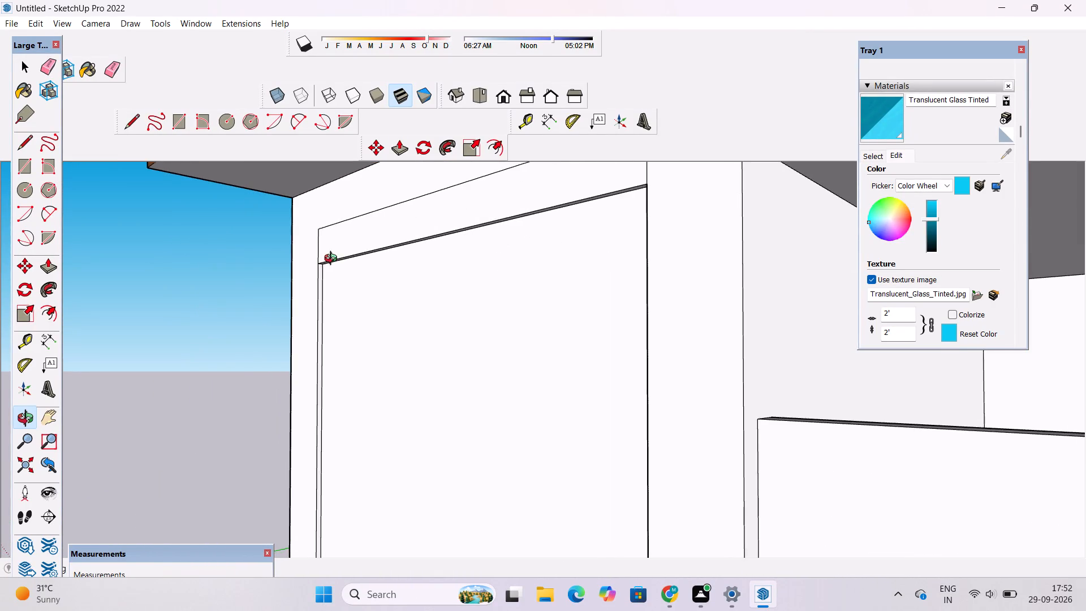
scroll(333, 260, "up", 2)
left_click_drag(336, 265, 337, 274, "shift")
key("p")
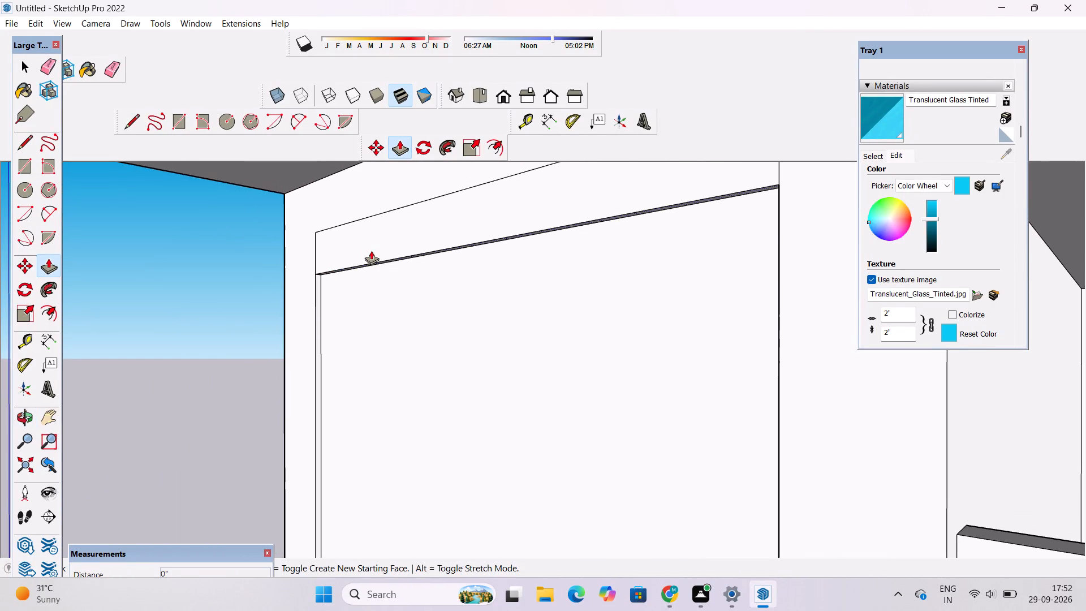
left_click(371, 251)
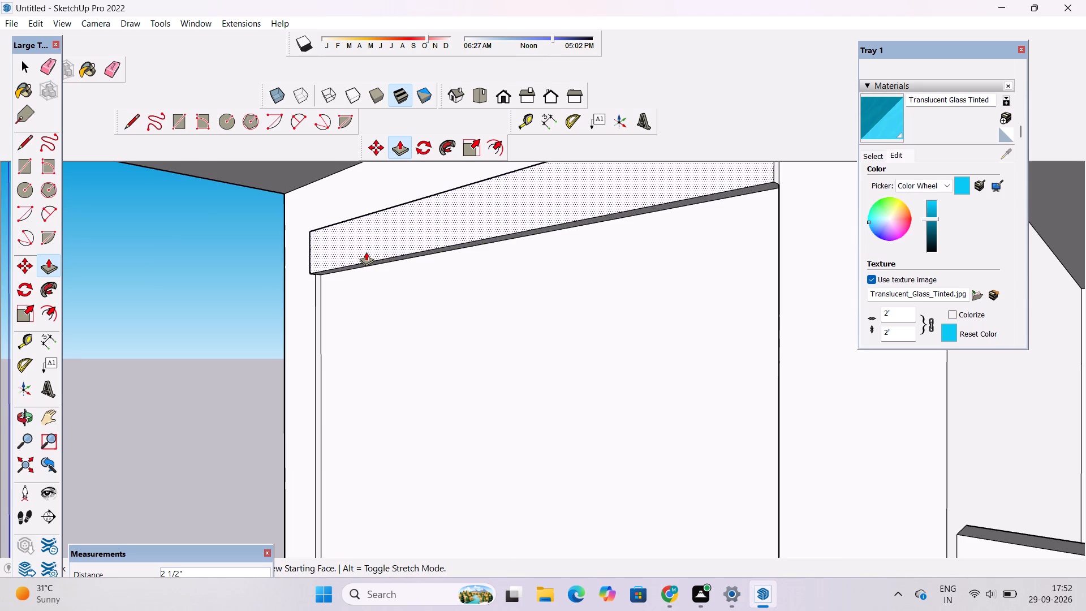
type("1\"")
key("Return")
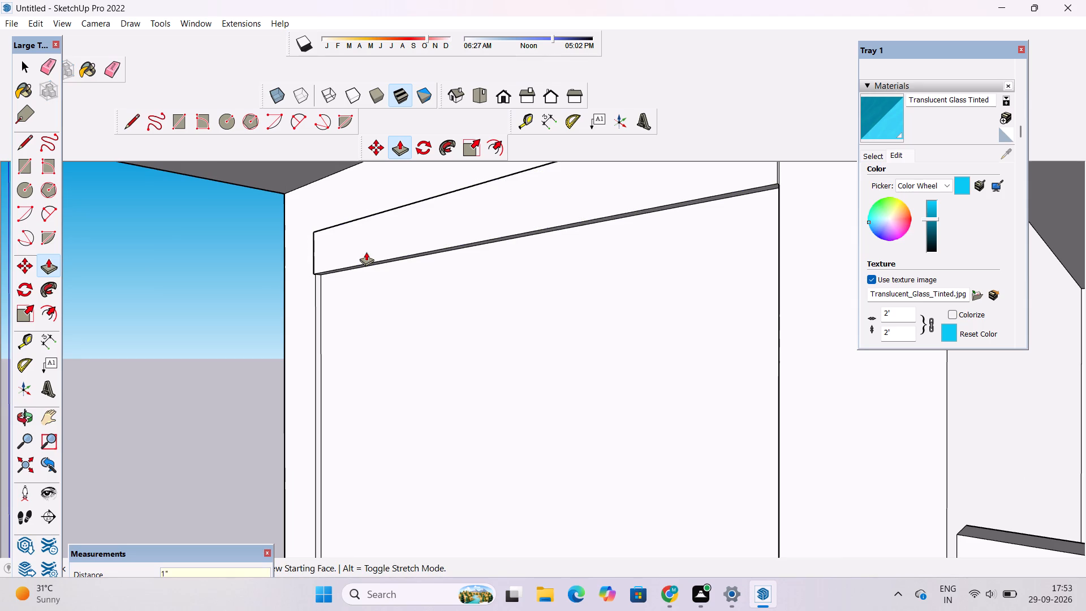
Examine the raised strip above the larger ground-floor opening from both ends and from the front.
key("o")
scroll(366, 253, "down", 10)
left_click_drag(313, 277, 746, 254)
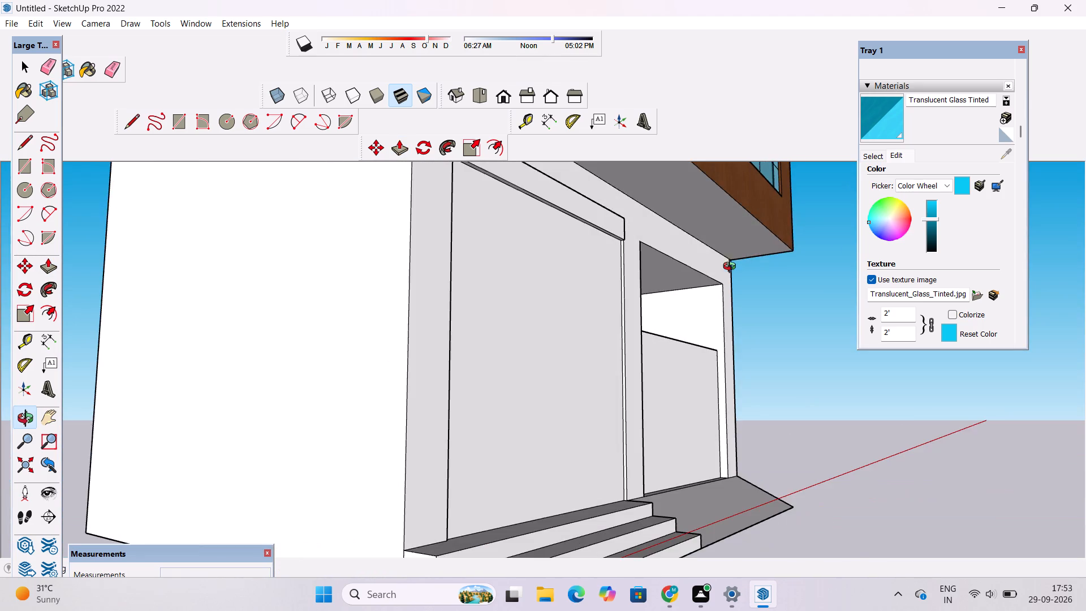
scroll(433, 240, "up", 4)
left_click_drag(458, 249, 404, 395, "shift")
scroll(406, 268, "up", 8)
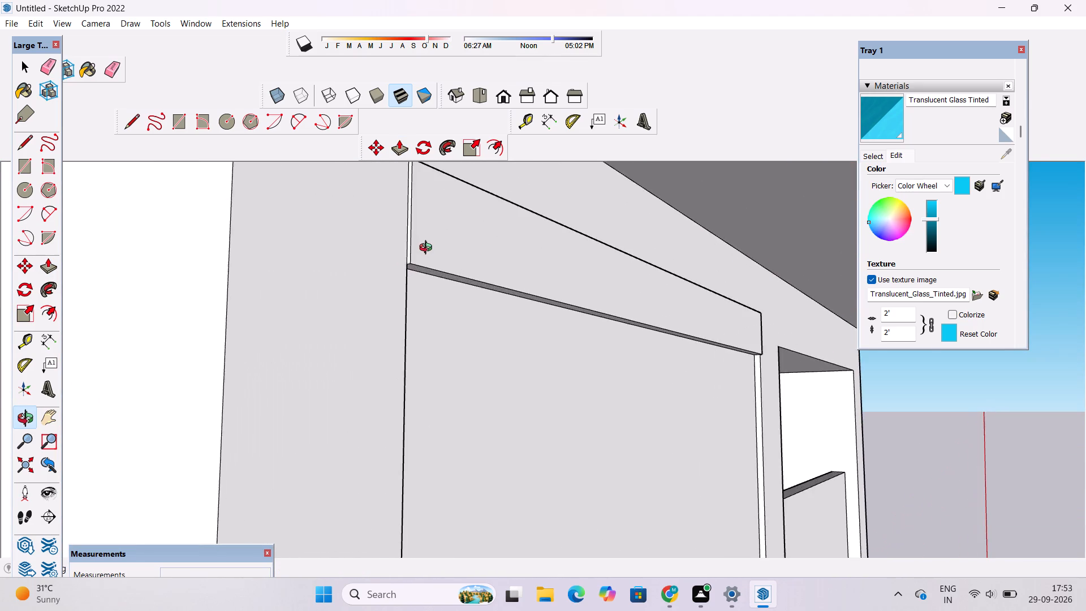
left_click_drag(445, 289, 363, 291)
scroll(372, 300, "down", 3)
left_click_drag(446, 273, 348, 299, "shift")
scroll(294, 305, "down", 7)
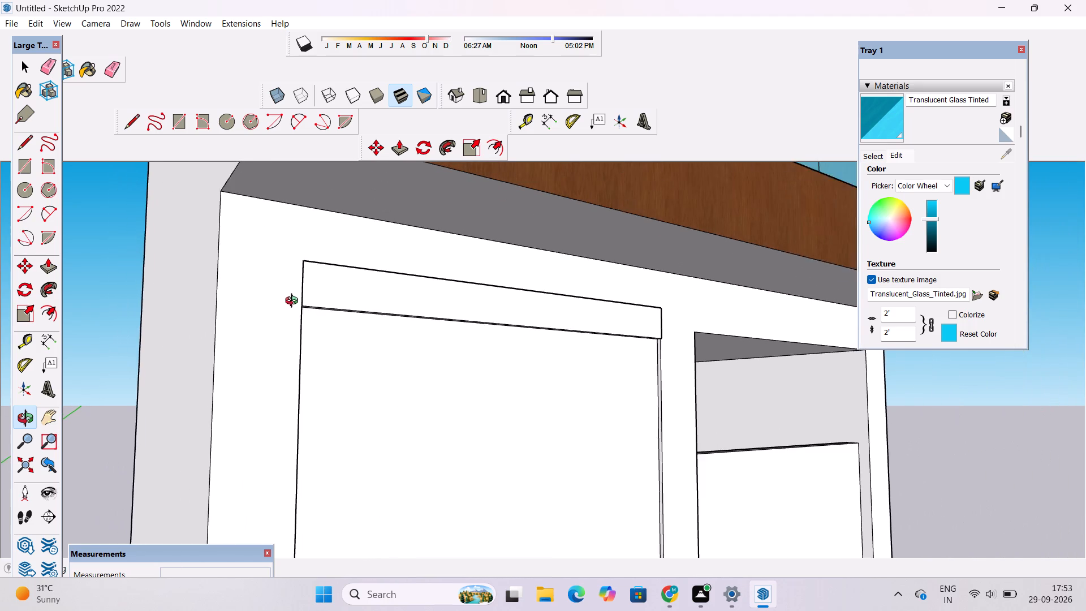
scroll(294, 302, "down", 4)
scroll(544, 312, "up", 5)
left_click_drag(552, 335, 462, 341)
left_click_drag(458, 348, 454, 273, "shift")
scroll(455, 274, "down", 4)
left_click_drag(485, 300, 460, 331)
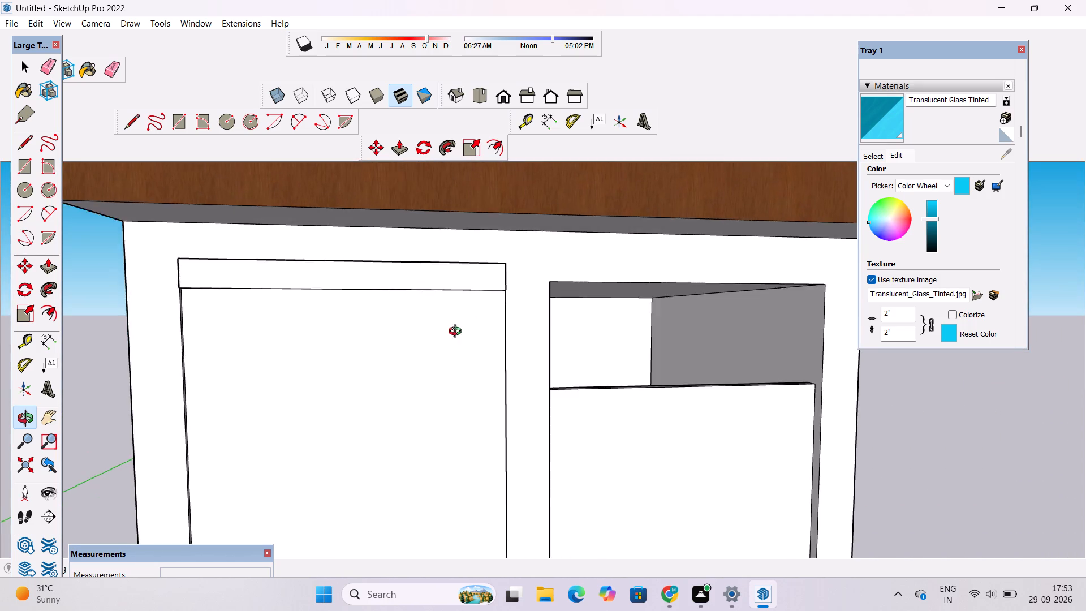
left_click_drag(455, 333, 474, 286, "shift")
Paint the front face of the raised strip with 0137_Black from the Colors-Named collection.
left_click(880, 154)
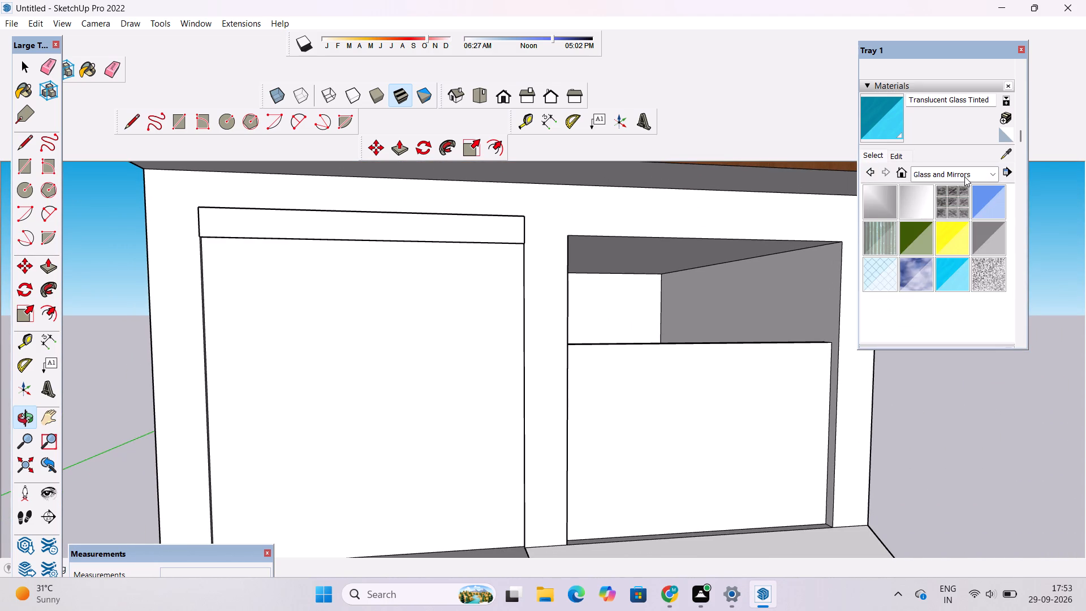
left_click(964, 177)
left_click(959, 229)
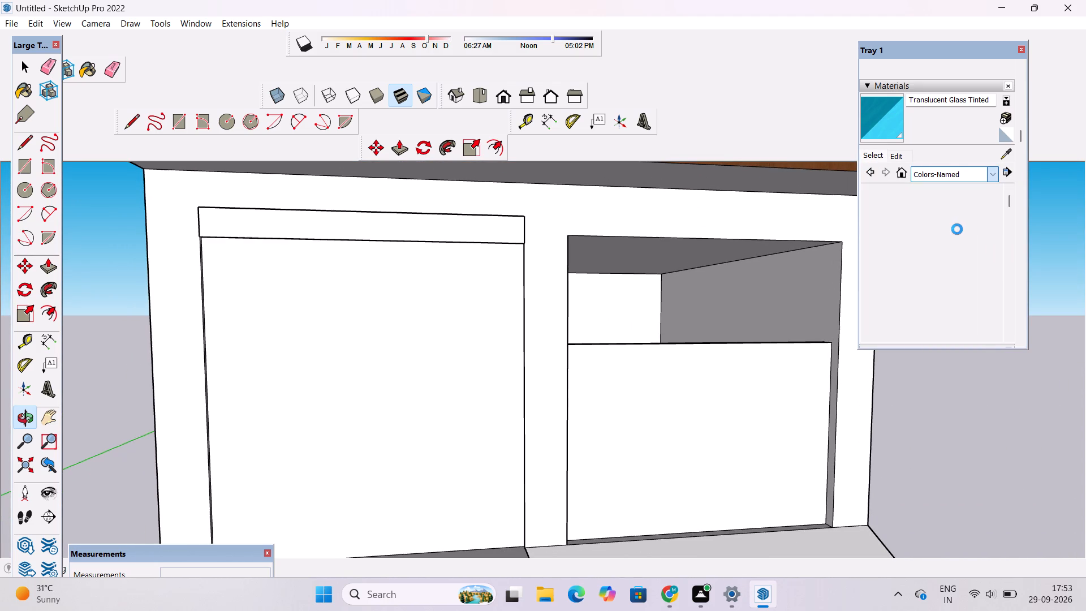
scroll(955, 228, "down", 8)
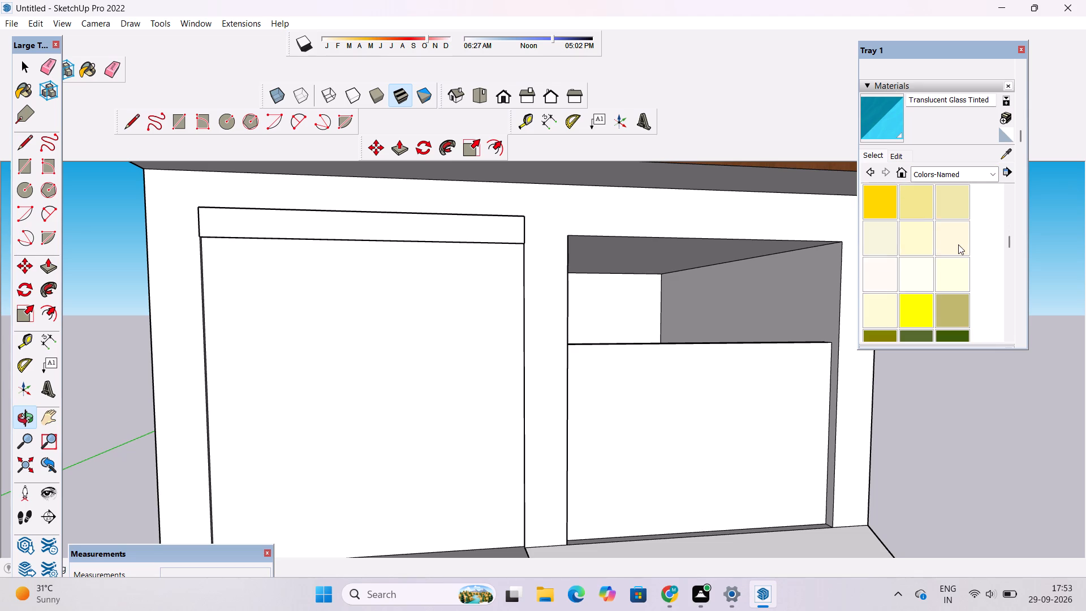
scroll(958, 244, "down", 9)
scroll(910, 256, "down", 6)
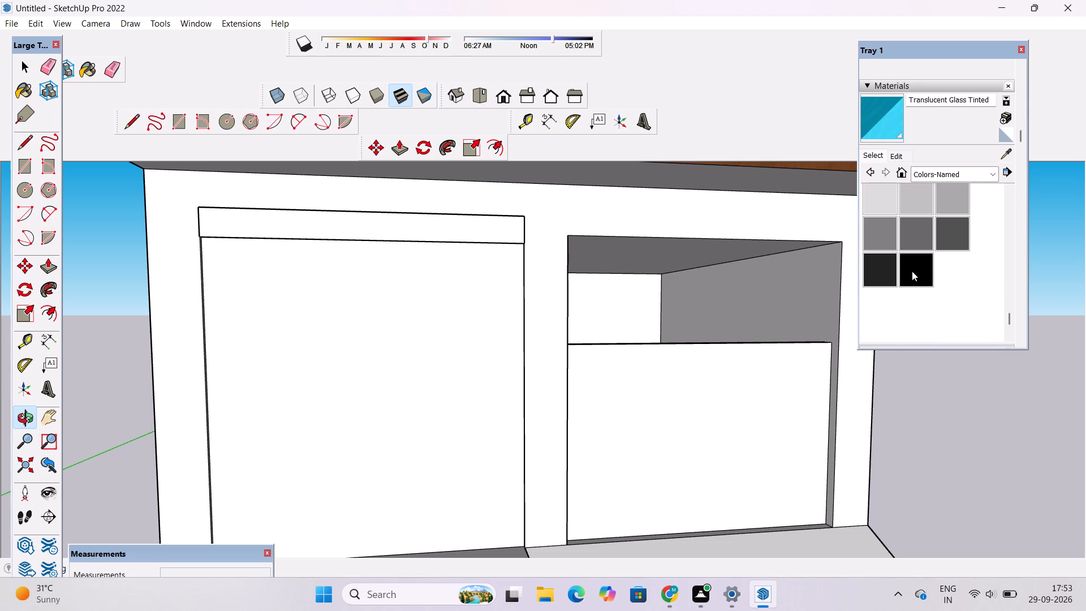
left_click(913, 257)
scroll(431, 238, "up", 5)
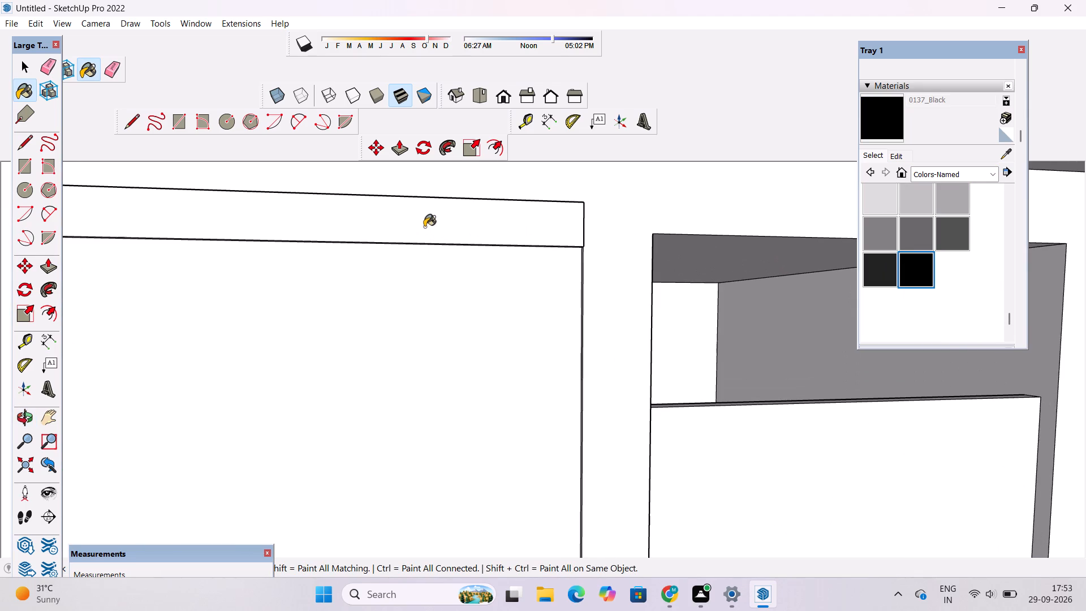
left_click(426, 221)
Paint the strip's underside and the left-hand side reveal of the larger opening with 0137_Black.
key("o")
scroll(433, 227, "down", 6)
left_click_drag(607, 279, 505, 186)
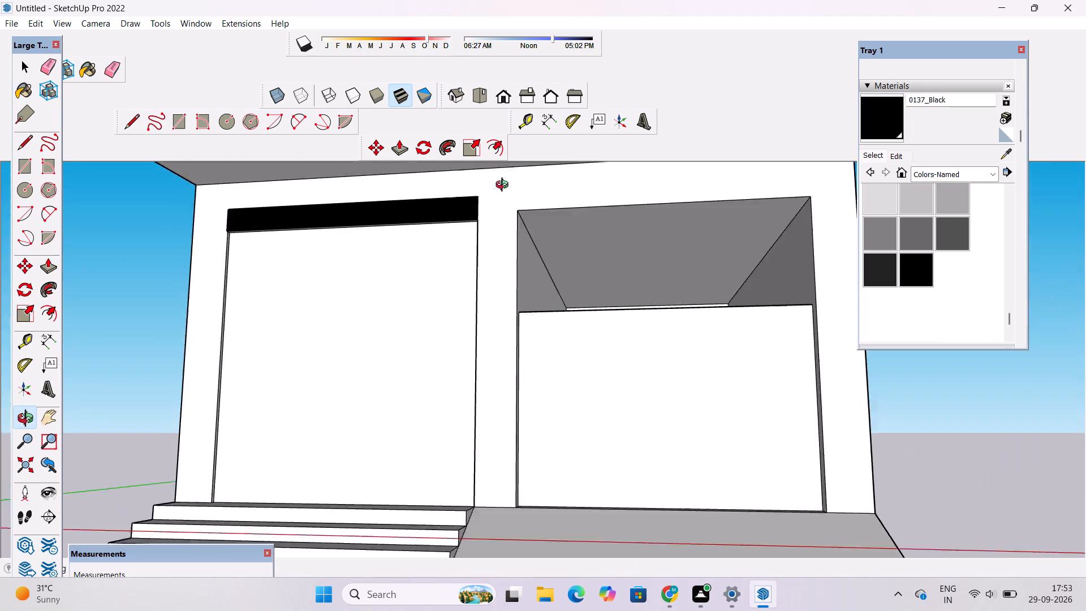
left_click_drag(505, 186, 499, 119)
scroll(387, 223, "up", 4)
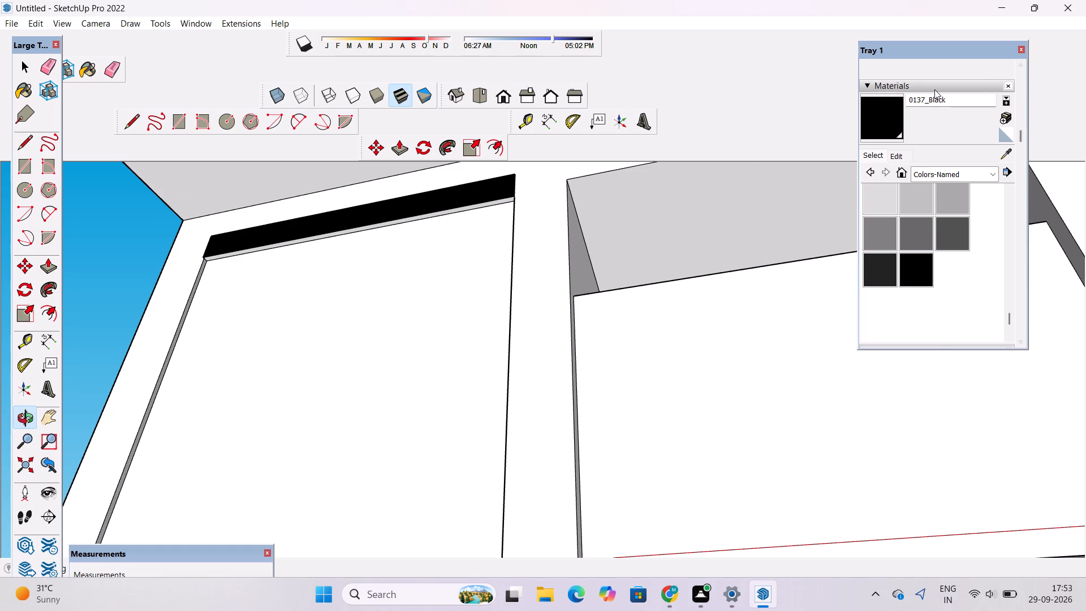
left_click(891, 127)
scroll(382, 212, "up", 9)
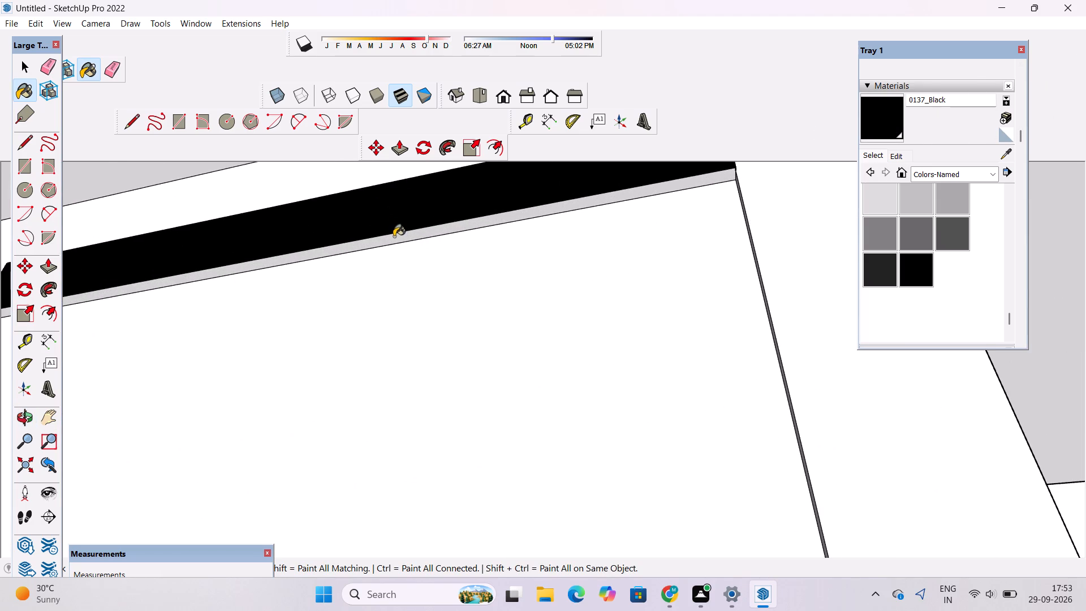
left_click(394, 238)
scroll(467, 184, "down", 9)
scroll(212, 292, "up", 13)
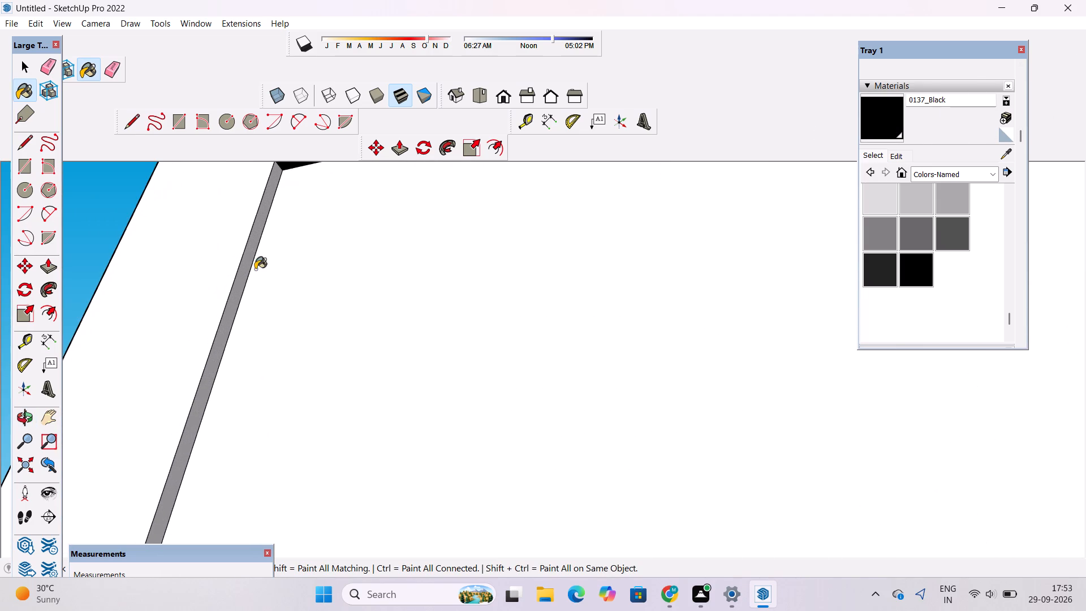
left_click(243, 259)
Paint the right-hand side reveal of the larger opening with 0137_Black.
key("o")
scroll(316, 240, "down", 2)
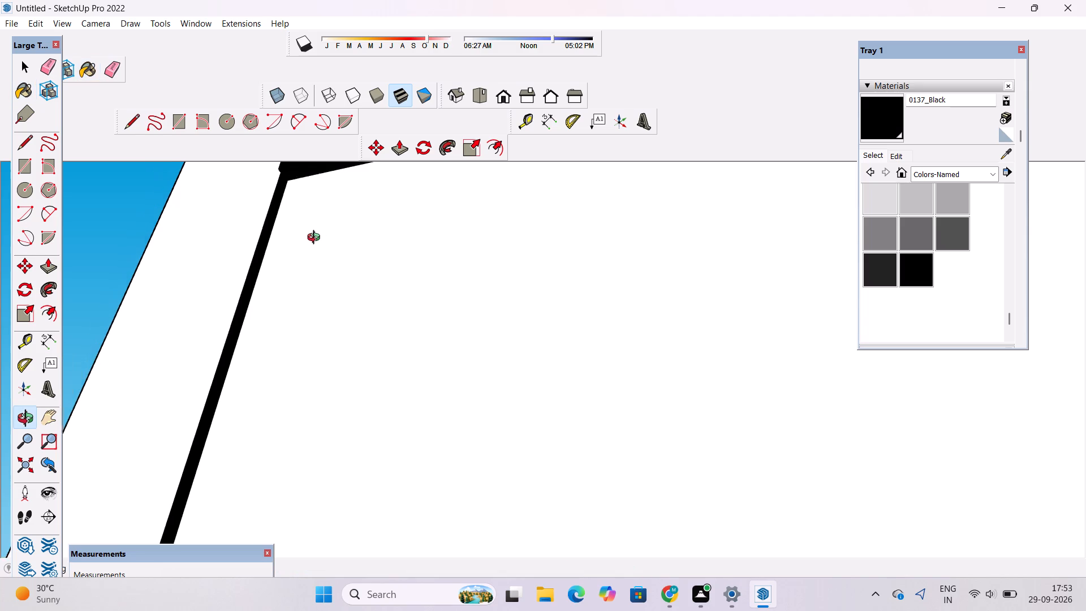
scroll(316, 239, "down", 5)
left_click_drag(317, 236, 385, 341)
scroll(385, 337, "up", 1)
left_click_drag(373, 316, 344, 267, "shift")
left_click_drag(334, 283, 387, 309)
left_click_drag(389, 311, 331, 270, "shift")
scroll(317, 268, "down", 4)
left_click_drag(287, 294, 353, 320)
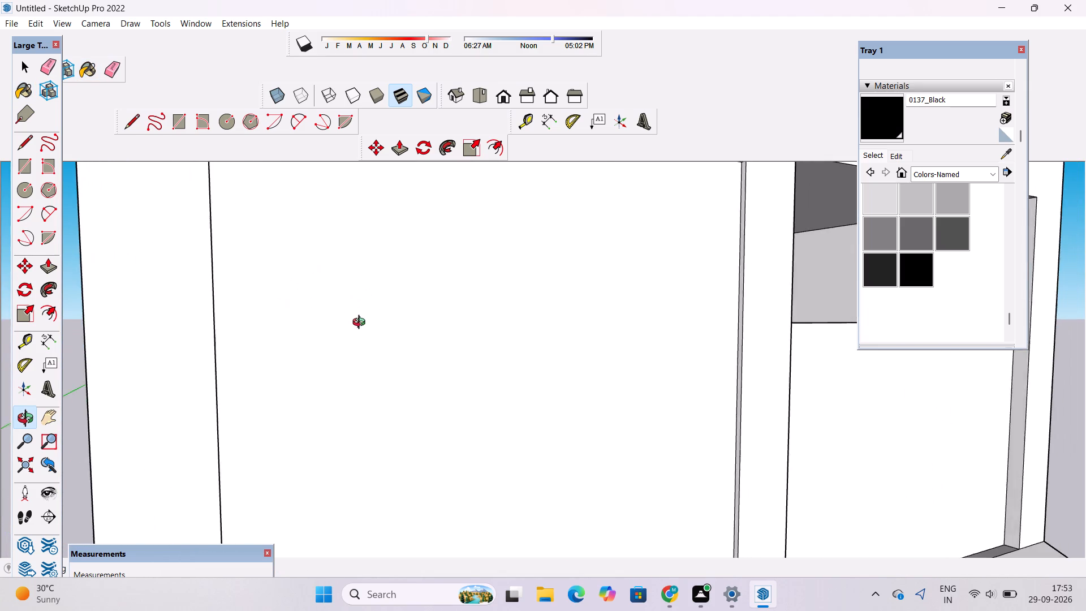
scroll(361, 324, "down", 4)
left_click_drag(375, 324, 510, 312)
left_click(880, 112)
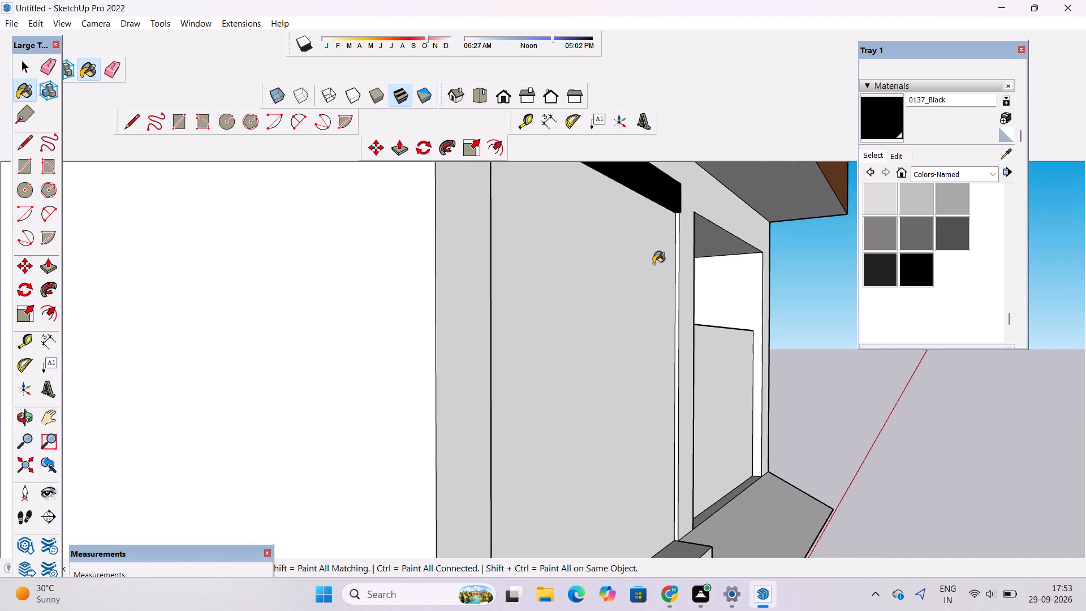
scroll(685, 217, "up", 6)
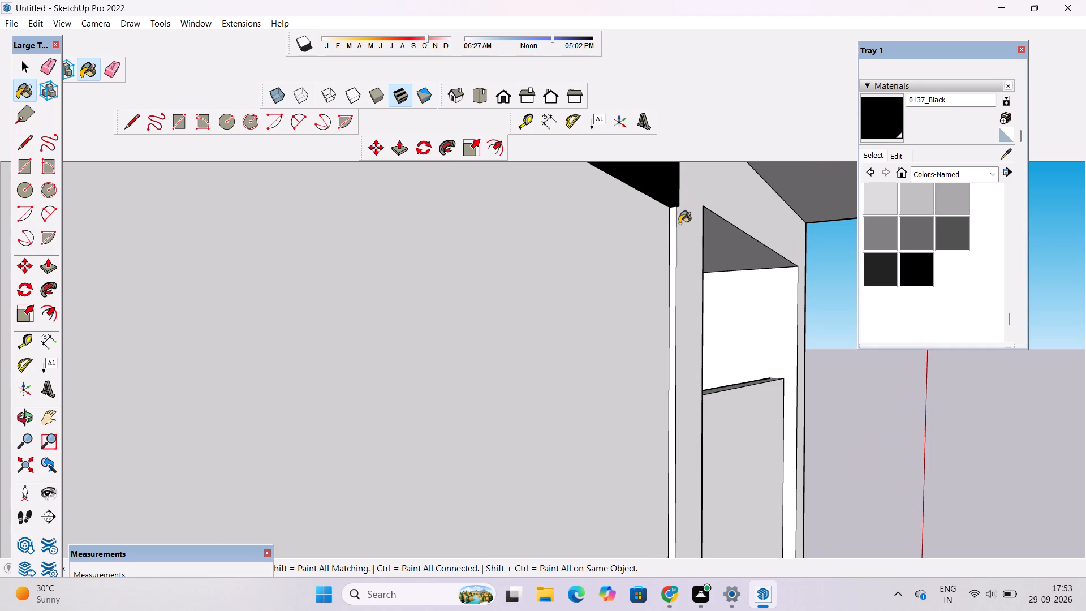
scroll(679, 223, "up", 1)
left_click(673, 215)
scroll(536, 279, "down", 5)
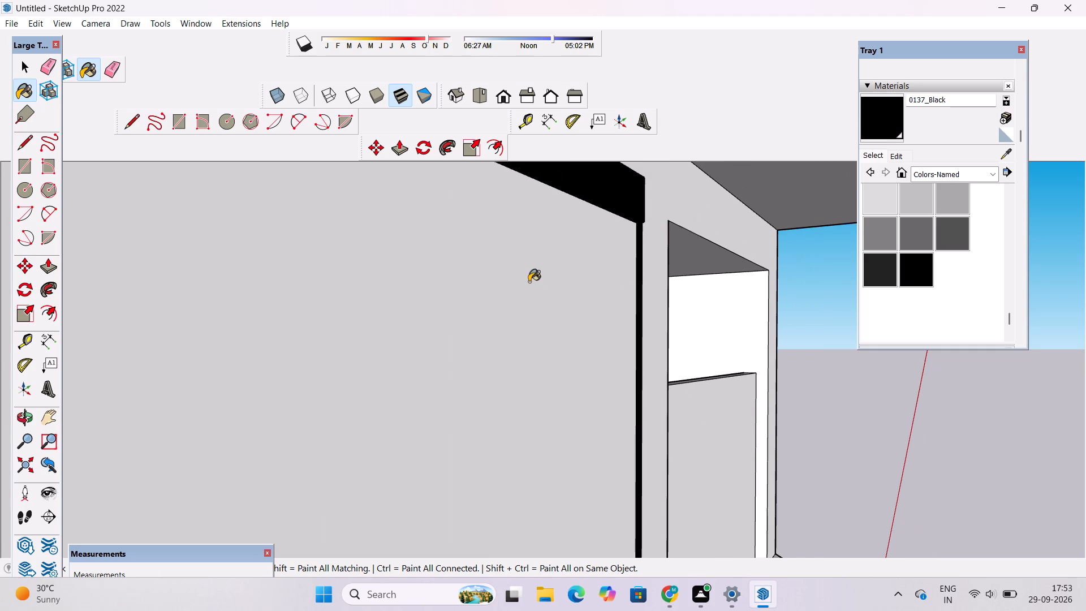
Examine the lower part of the larger opening where its recessed panel meets the entrance steps.
key("o")
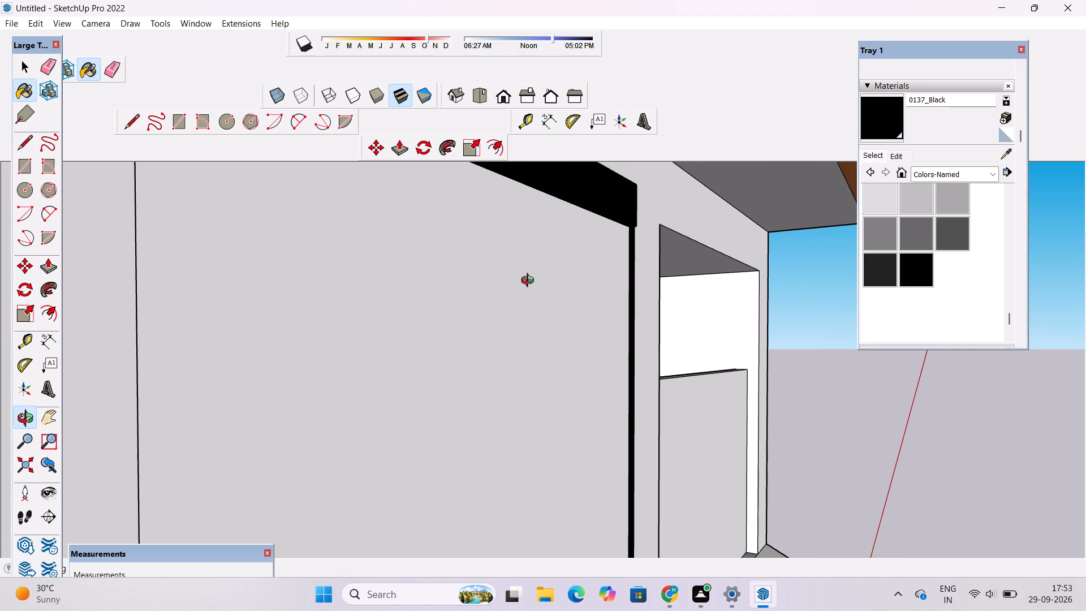
left_click_drag(554, 266, 552, 285)
left_click_drag(529, 315, 492, 167, "shift")
left_click_drag(514, 231, 512, 269)
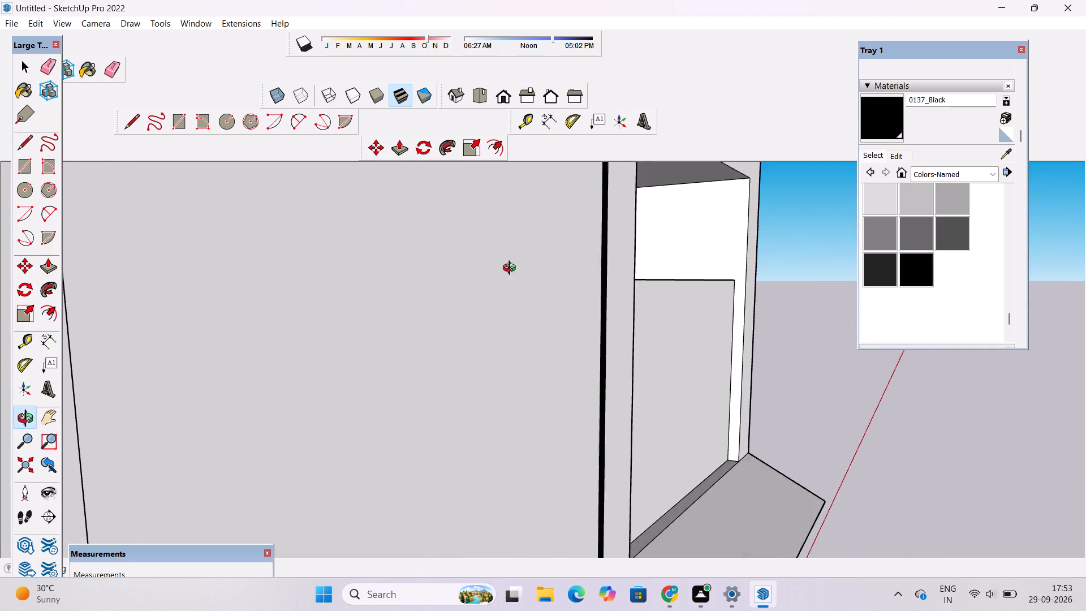
left_click_drag(512, 269, 511, 280)
scroll(509, 278, "down", 6)
left_click_drag(503, 305, 494, 230, "shift")
left_click_drag(502, 258, 483, 308)
left_click_drag(476, 317, 478, 286, "shift")
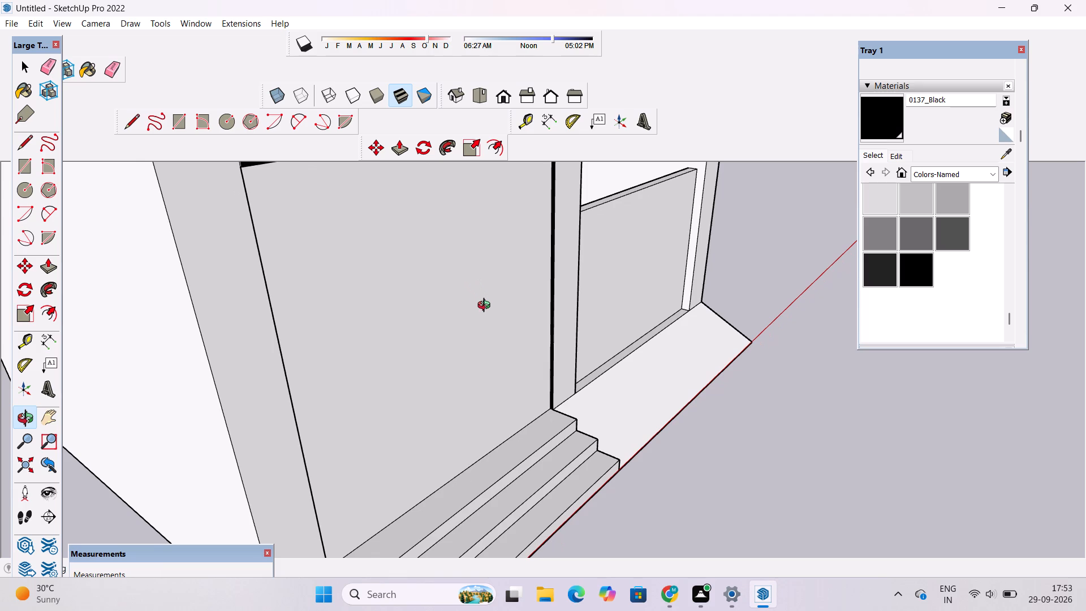
left_click(462, 325)
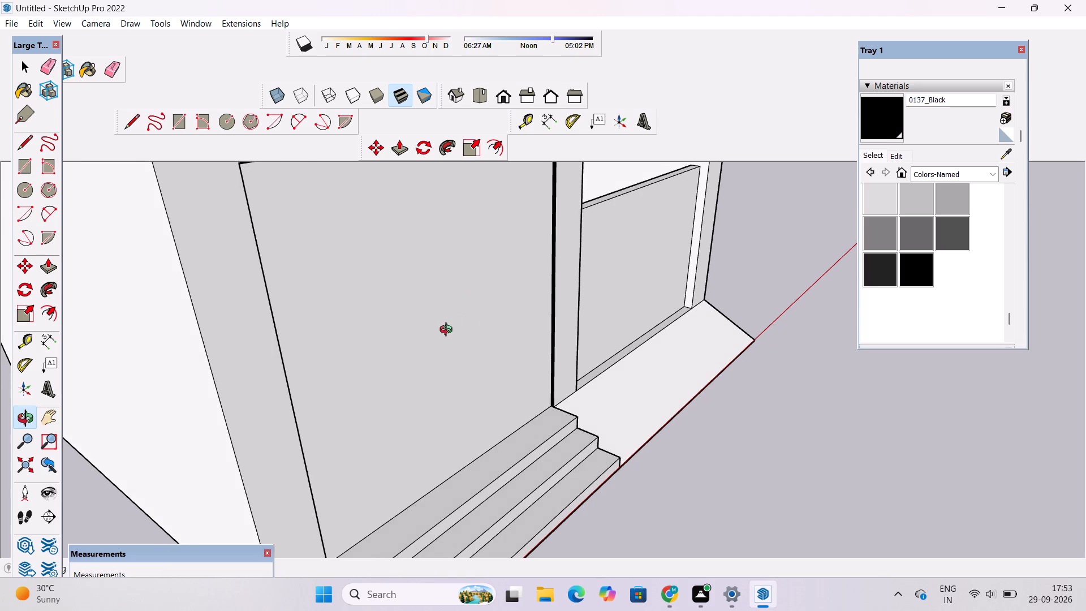
left_click_drag(430, 339, 334, 357)
left_click_drag(362, 413, 355, 325)
scroll(348, 367, "up", 4)
left_click_drag(357, 408, 344, 435)
left_click_drag(324, 439, 339, 389, "shift")
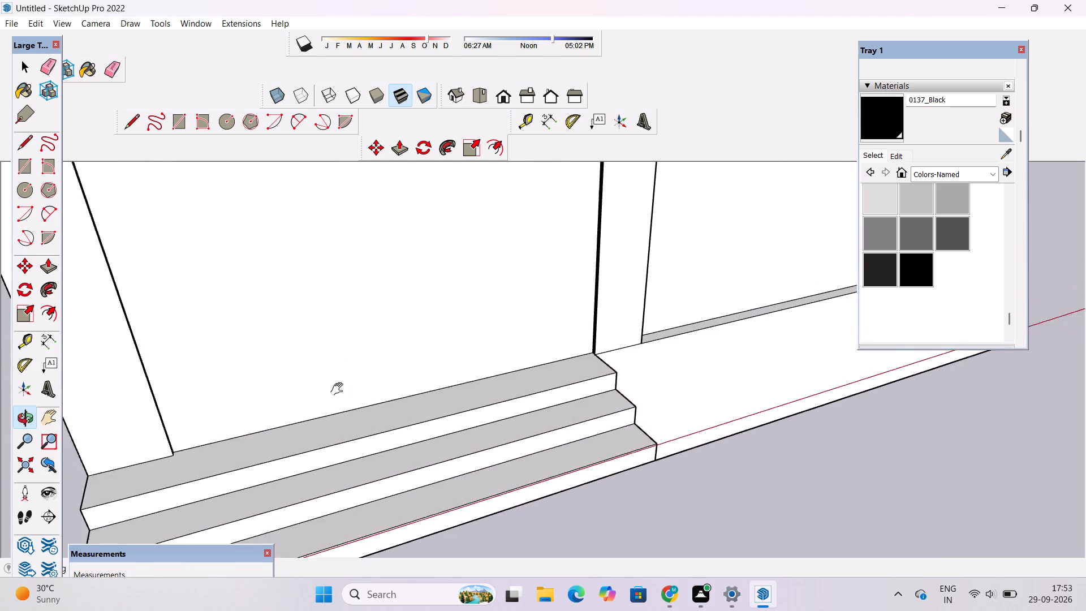
Place a guide line along the top entrance step, parallel to the recessed panel's base and through the opening's front corner.
left_click_drag(339, 389, 352, 373, "shift")
scroll(357, 368, "up", 4)
left_click_drag(363, 375, 356, 397)
scroll(348, 389, "up", 2)
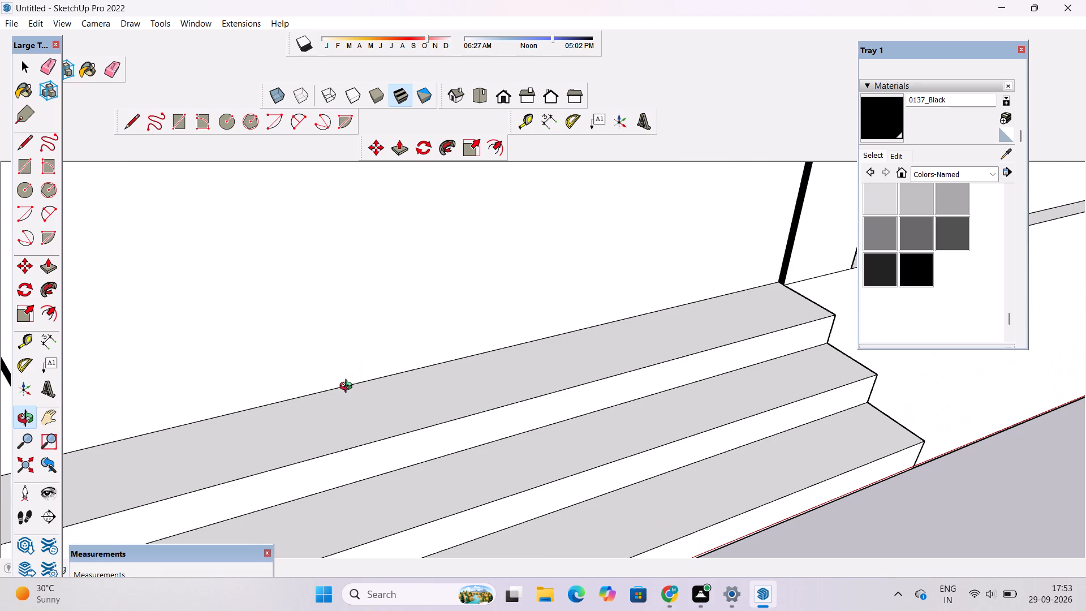
left_click(383, 373)
left_click_drag(373, 376, 443, 350, "shift")
scroll(446, 352, "down", 5)
left_click_drag(425, 375, 343, 401)
scroll(341, 382, "up", 3)
left_click_drag(344, 367, 273, 385, "shift")
left_click_drag(261, 392, 244, 398)
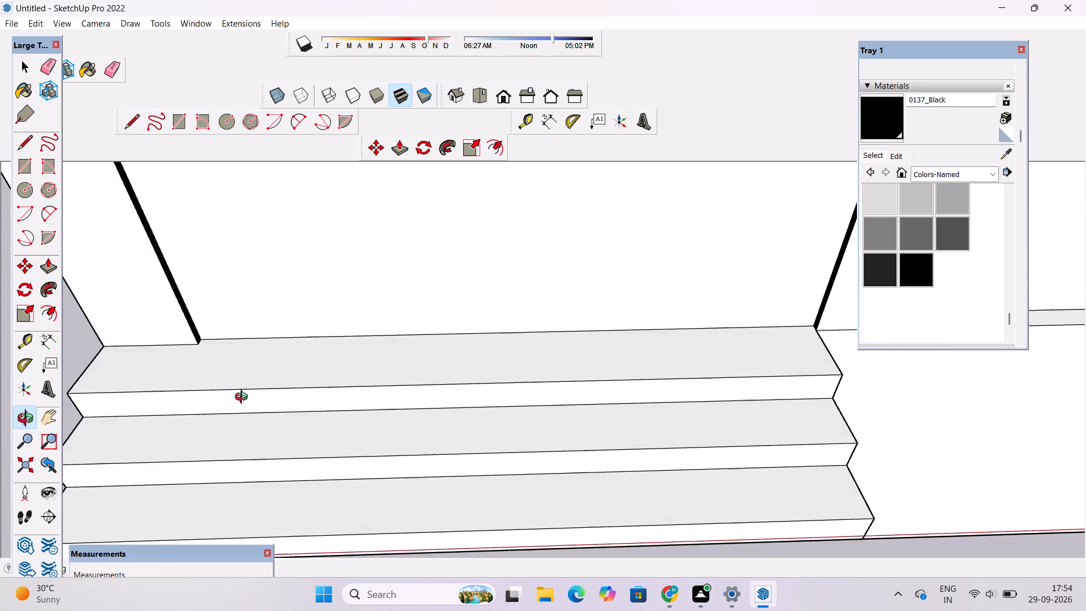
left_click_drag(244, 398, 201, 402)
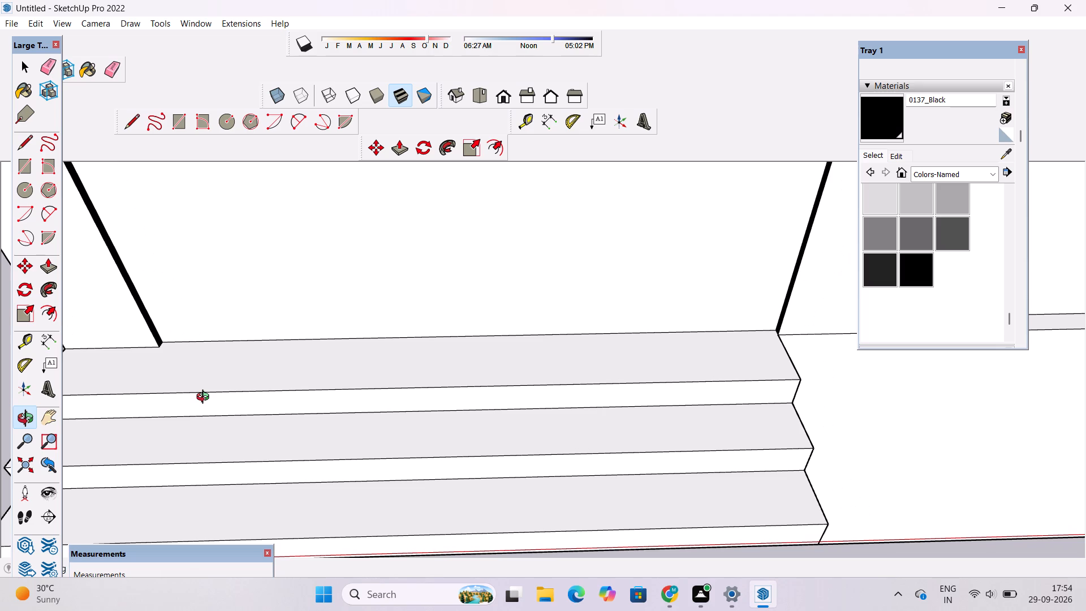
key("t")
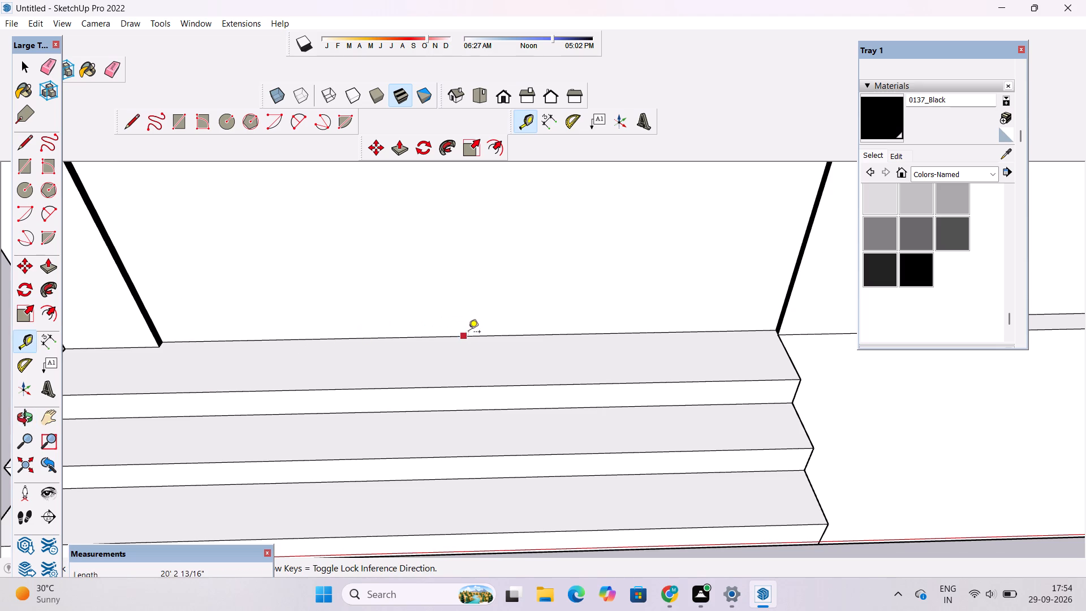
left_click(473, 337)
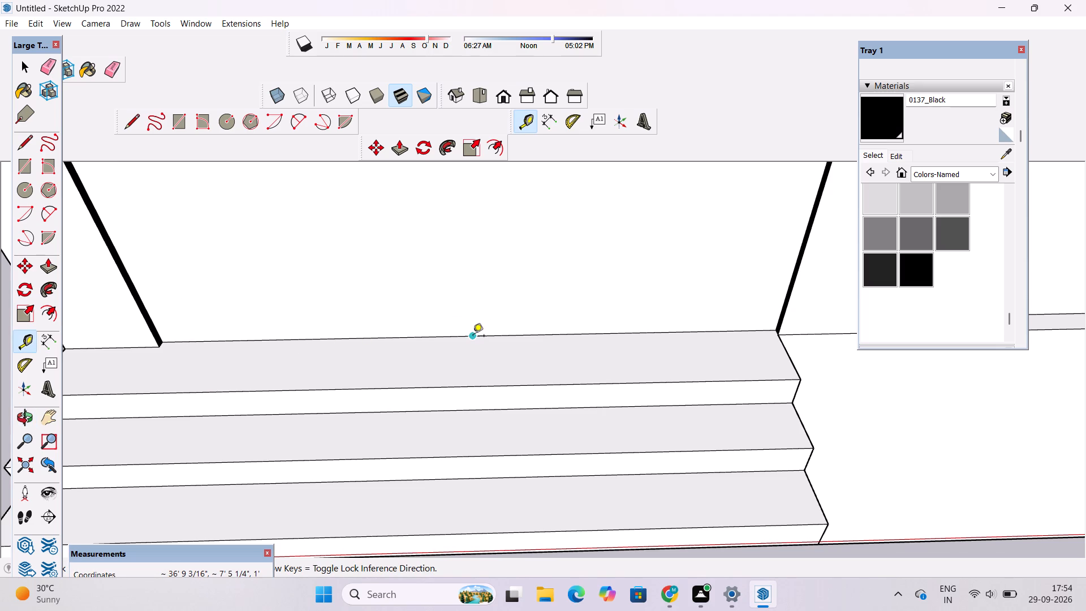
left_click(782, 334)
key("space")
Draw a line along the guide on the top step, joining the front bottom corners of the larger opening's two black reveals.
type("l")
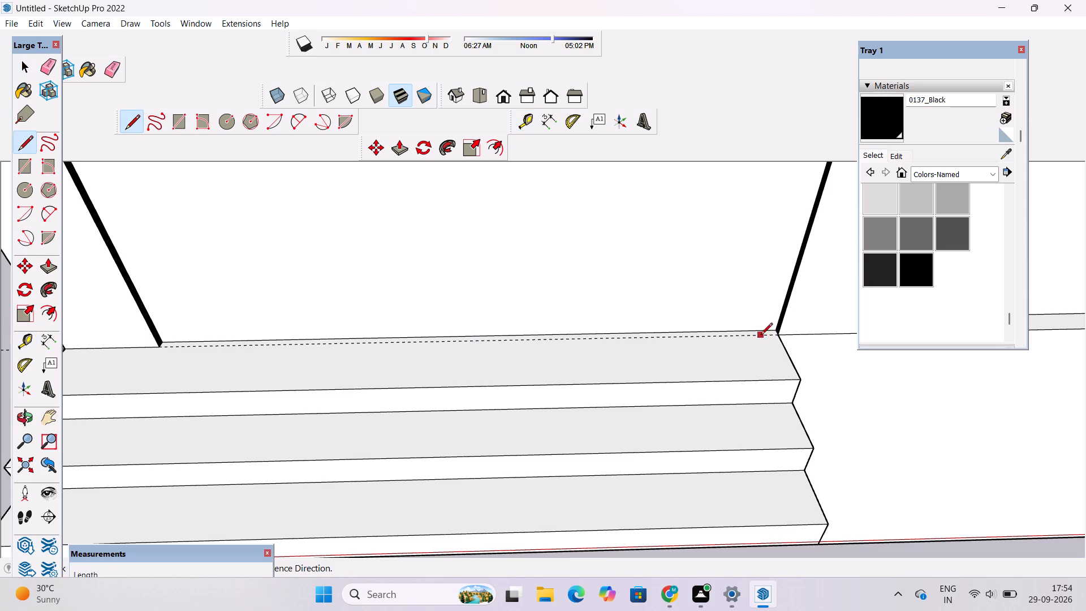
scroll(779, 341, "up", 4)
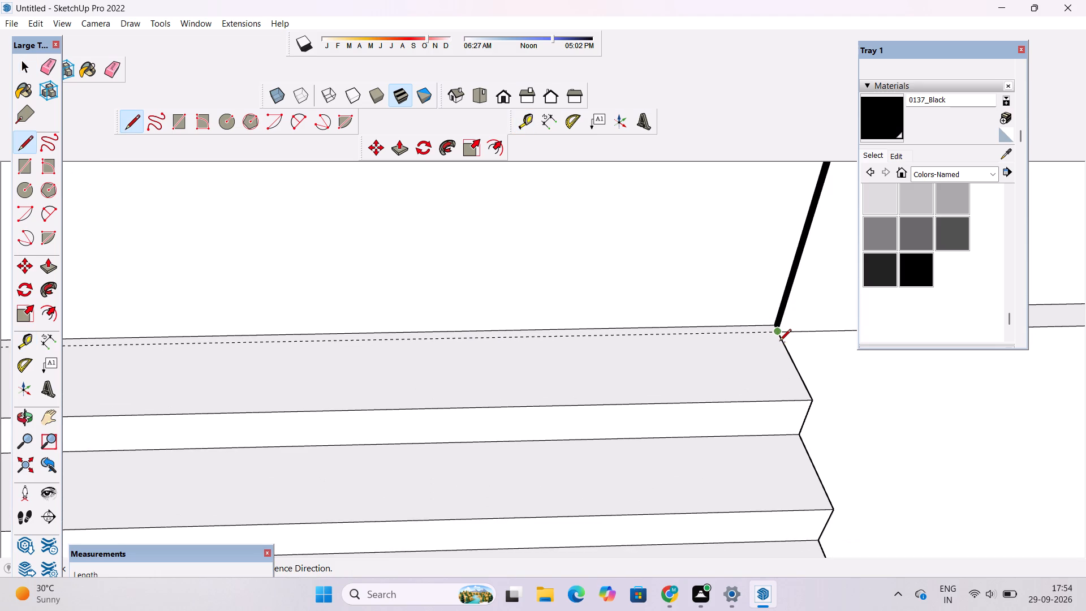
scroll(779, 342, "up", 5)
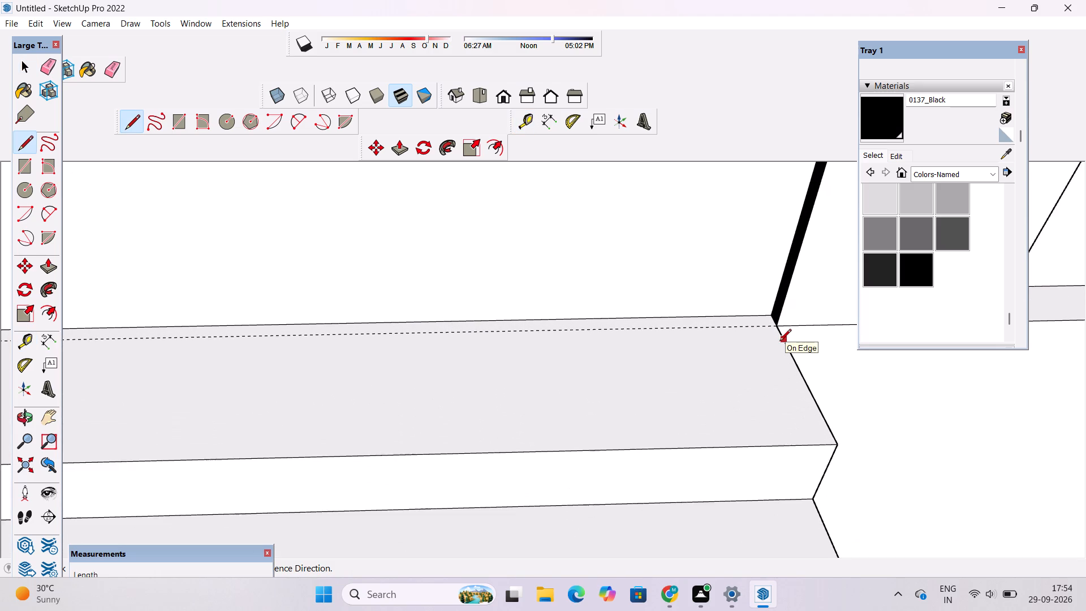
scroll(779, 342, "up", 8)
left_click(772, 310)
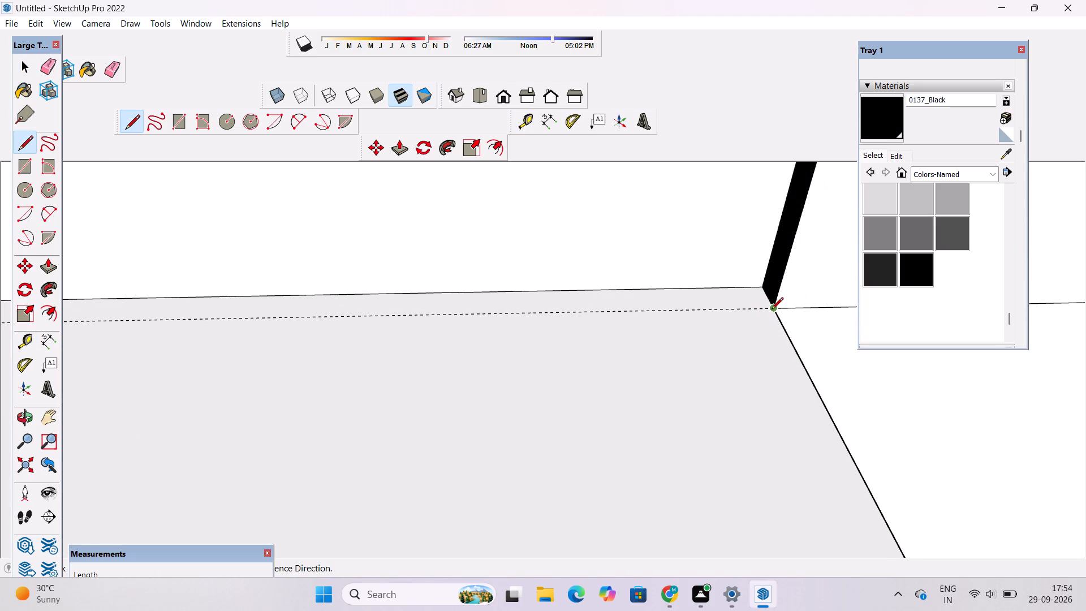
scroll(740, 319, "down", 20)
scroll(740, 319, "down", 1)
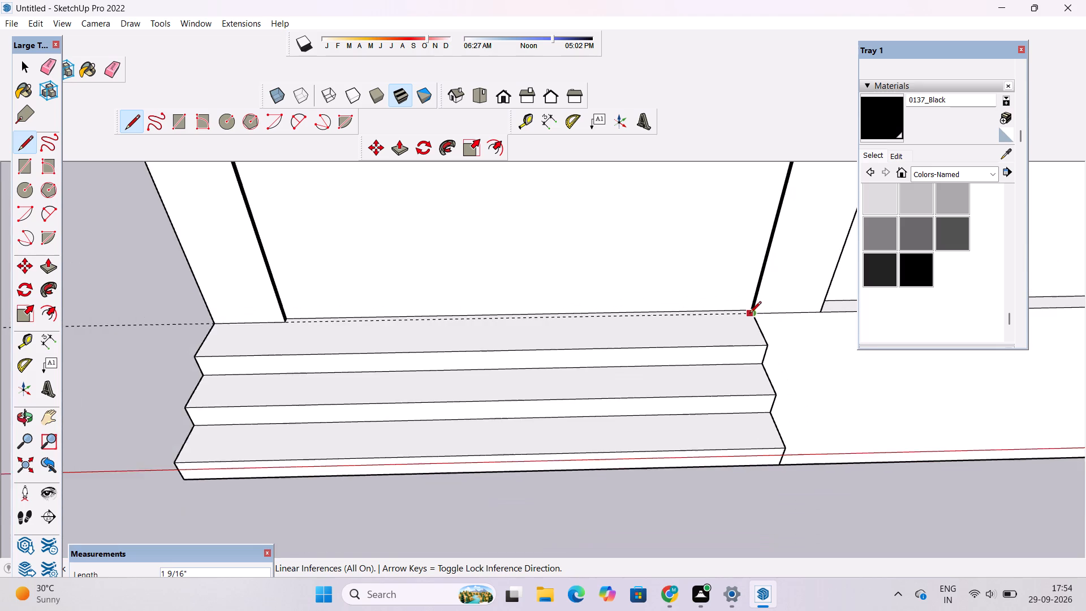
scroll(749, 314, "down", 7)
scroll(608, 309, "up", 4)
scroll(502, 324, "up", 10)
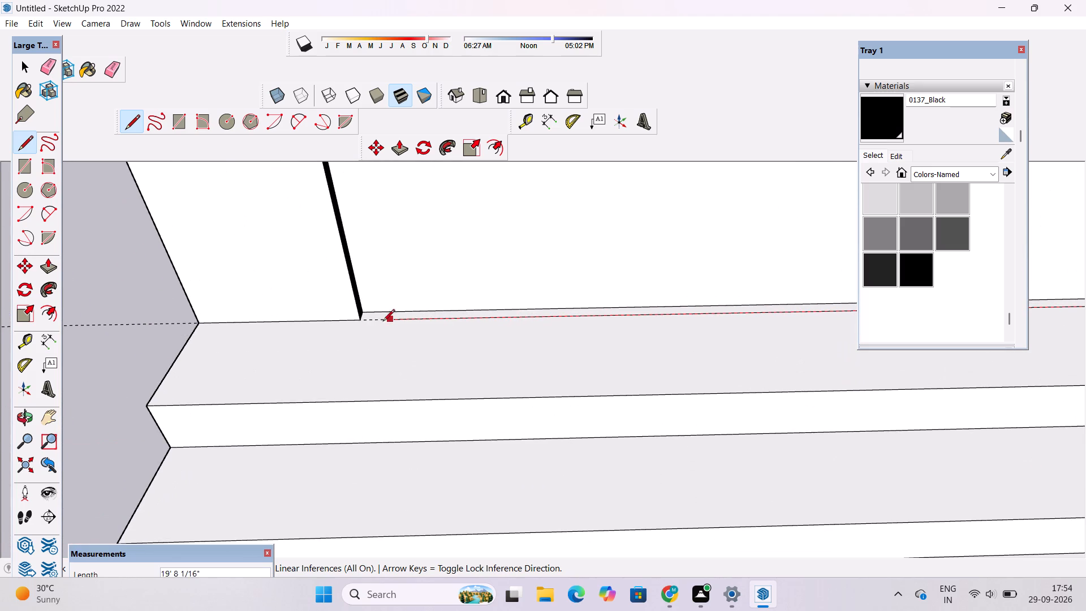
left_click(360, 320)
left_click_drag(360, 320, 437, 288)
key("space")
Delete the face that closes off the front of the larger opening.
left_click(441, 285)
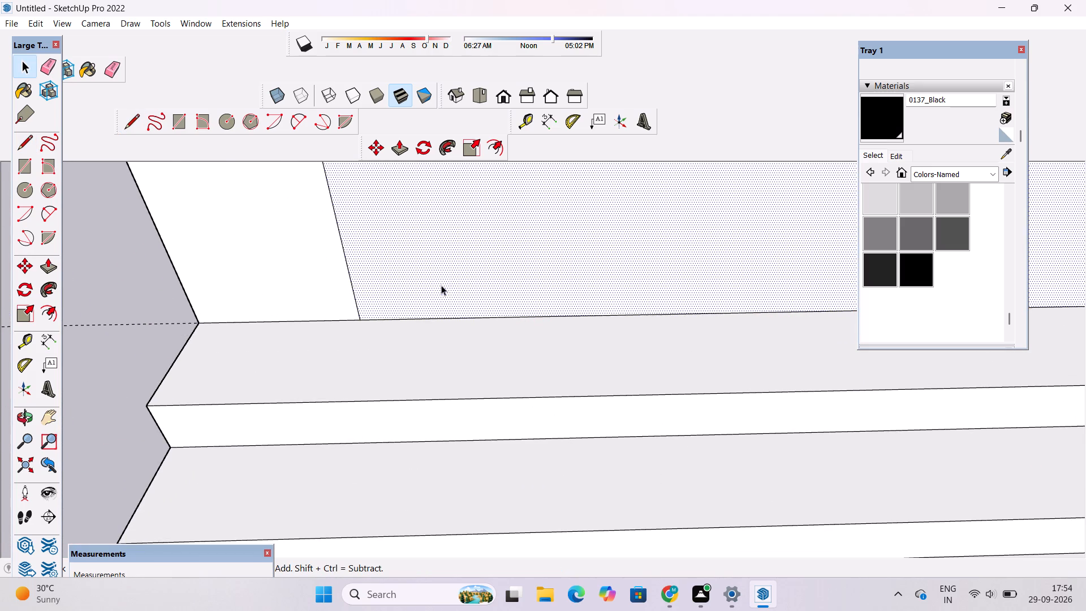
key("Delete")
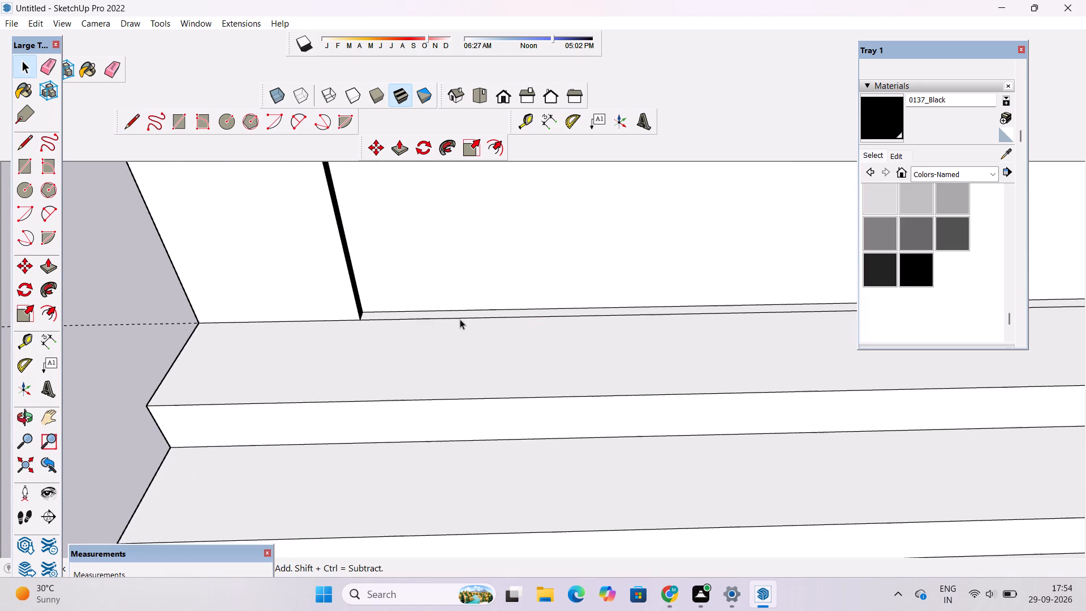
Erase the guide line running along the top entrance step.
key("e")
scroll(486, 312, "down", 5)
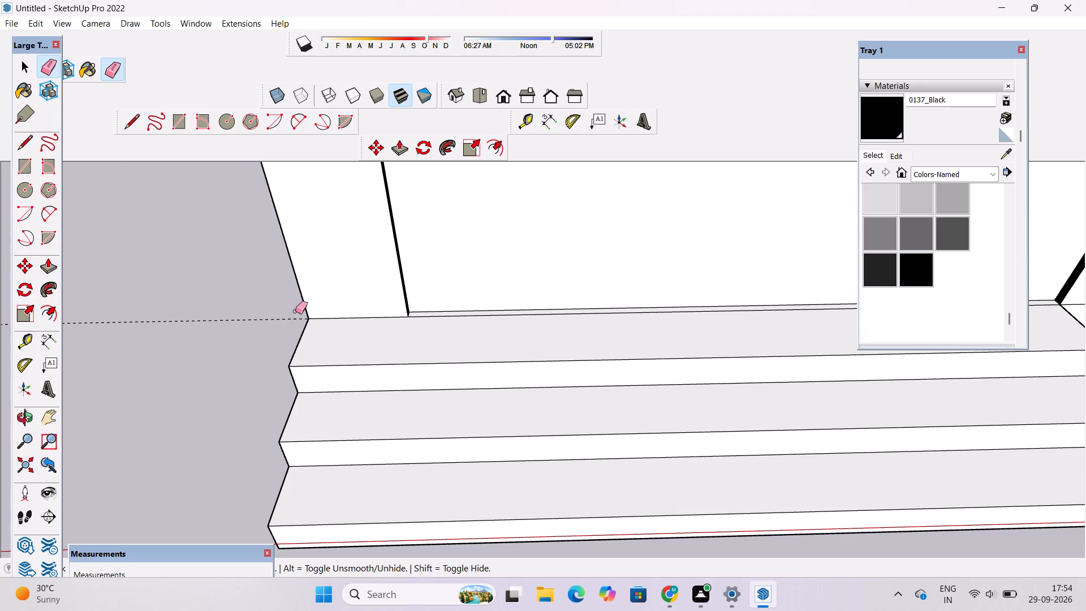
left_click_drag(231, 300, 230, 351)
key("space")
Paint the narrow floor strip between the recessed panel and the top entrance step with 0137_Black.
key("o")
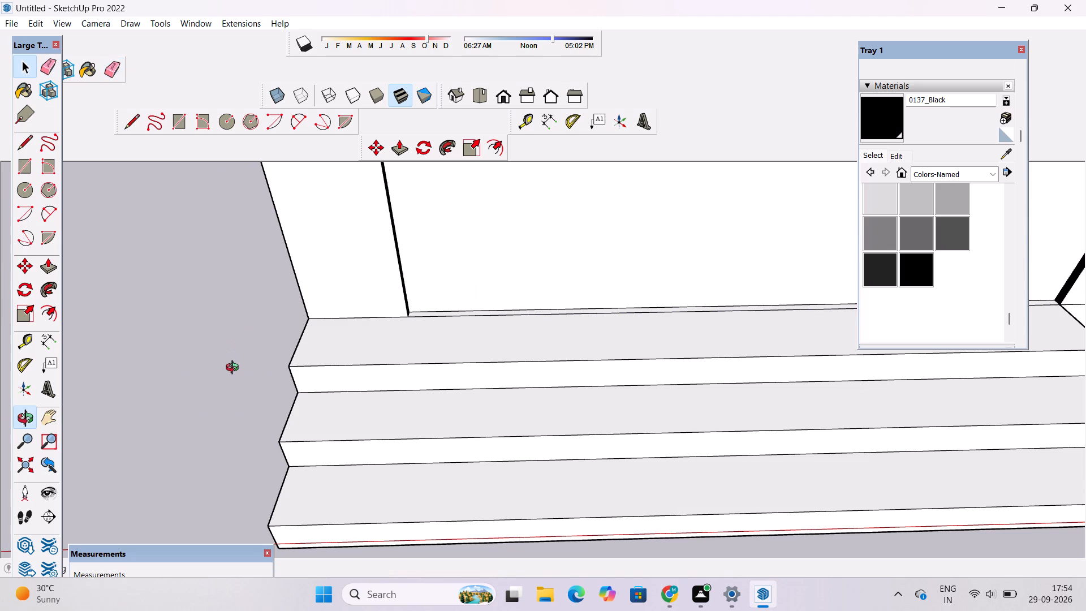
scroll(235, 369, "down", 3)
left_click_drag(240, 383, 246, 350)
left_click_drag(292, 339, 282, 381, "shift")
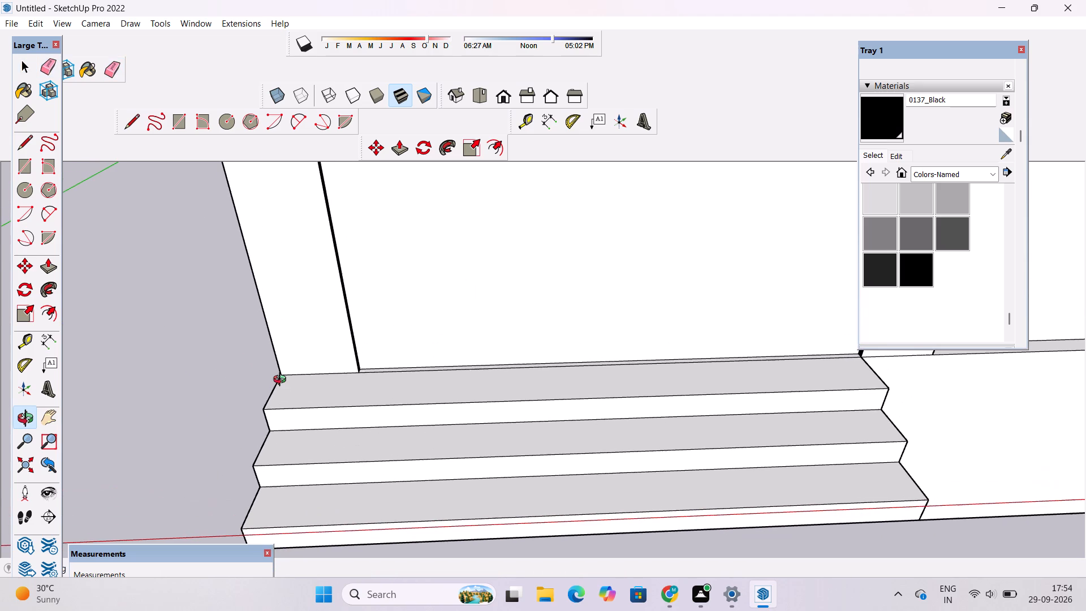
scroll(282, 381, "down", 5)
left_click_drag(299, 373, 290, 451, "shift")
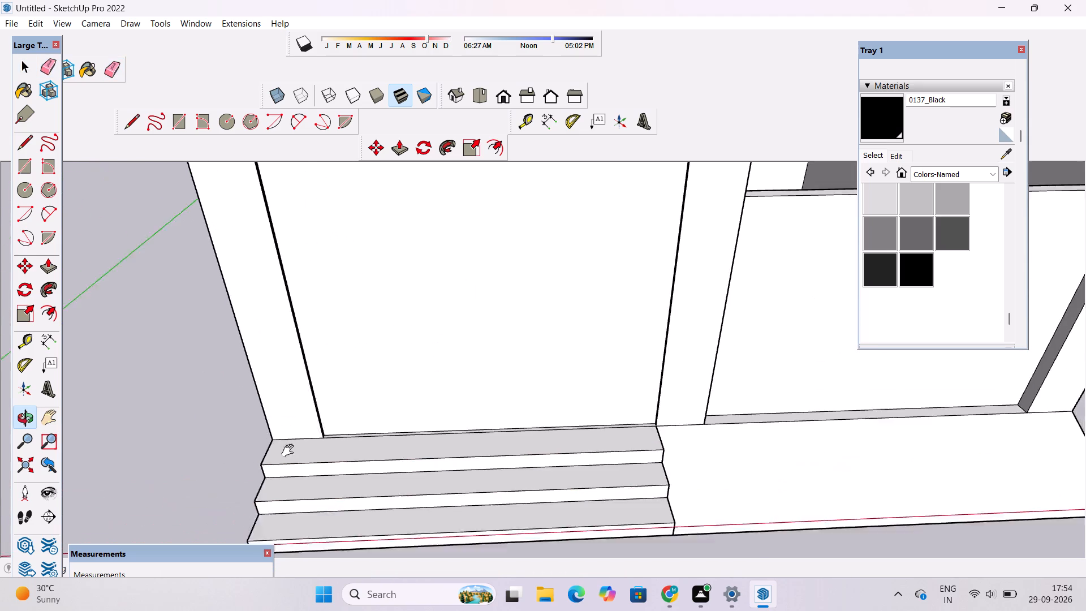
left_click_drag(290, 451, 290, 453, "shift")
left_click_drag(295, 472, 338, 397)
left_click_drag(349, 384, 349, 498, "shift")
left_click(870, 122)
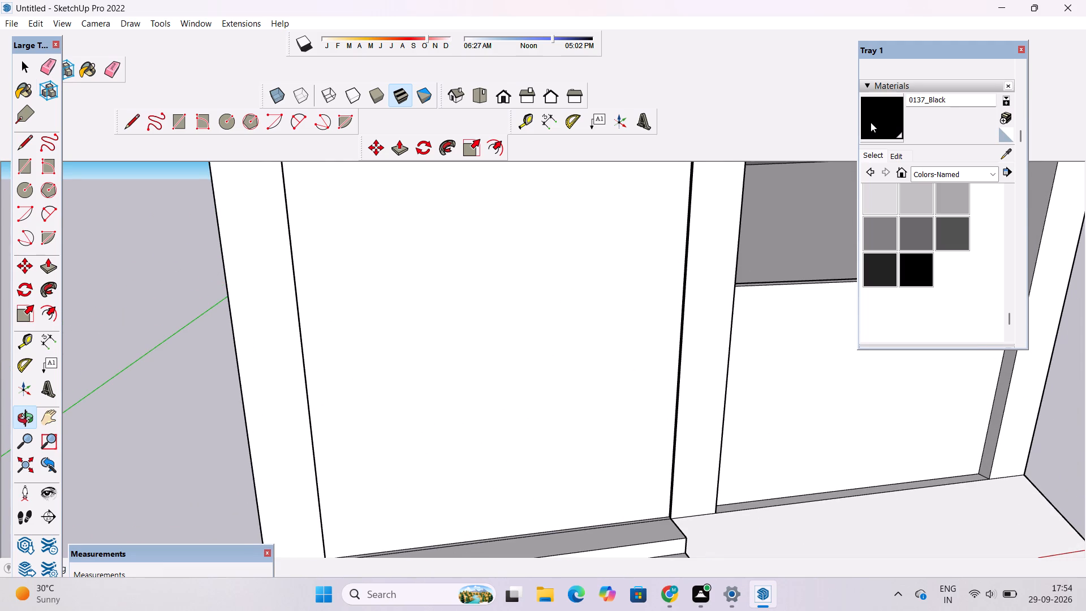
scroll(525, 250, "down", 1)
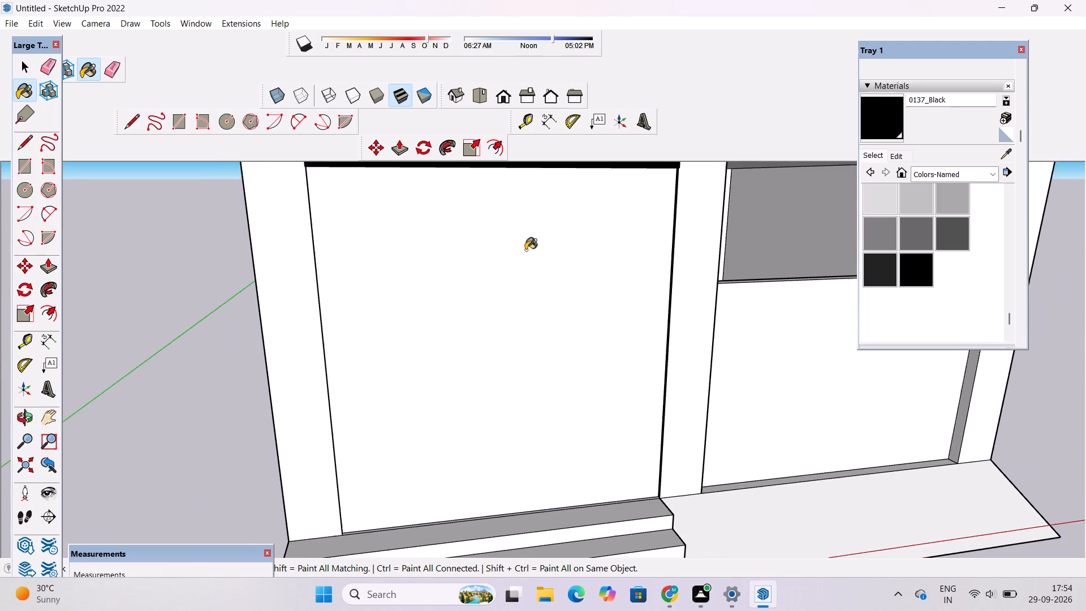
scroll(525, 250, "down", 3)
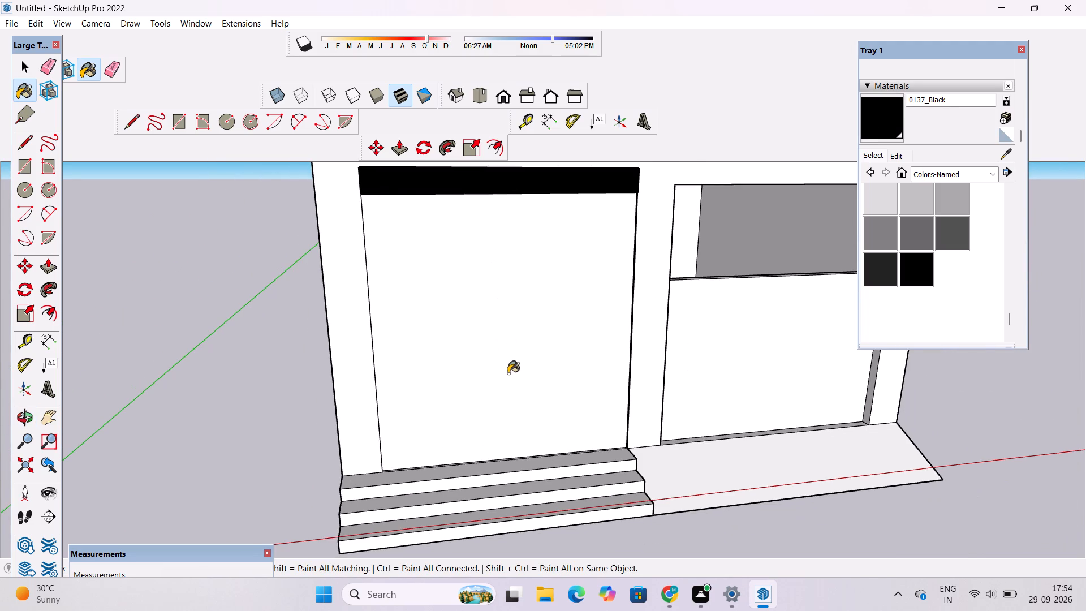
scroll(508, 373, "up", 6)
scroll(466, 299, "down", 2)
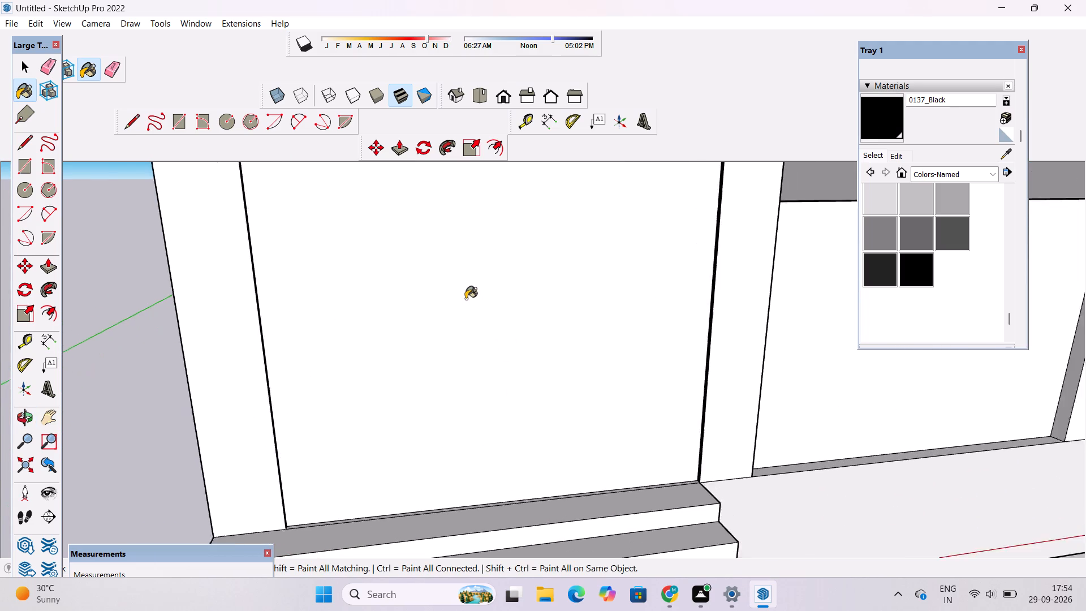
scroll(466, 299, "down", 1)
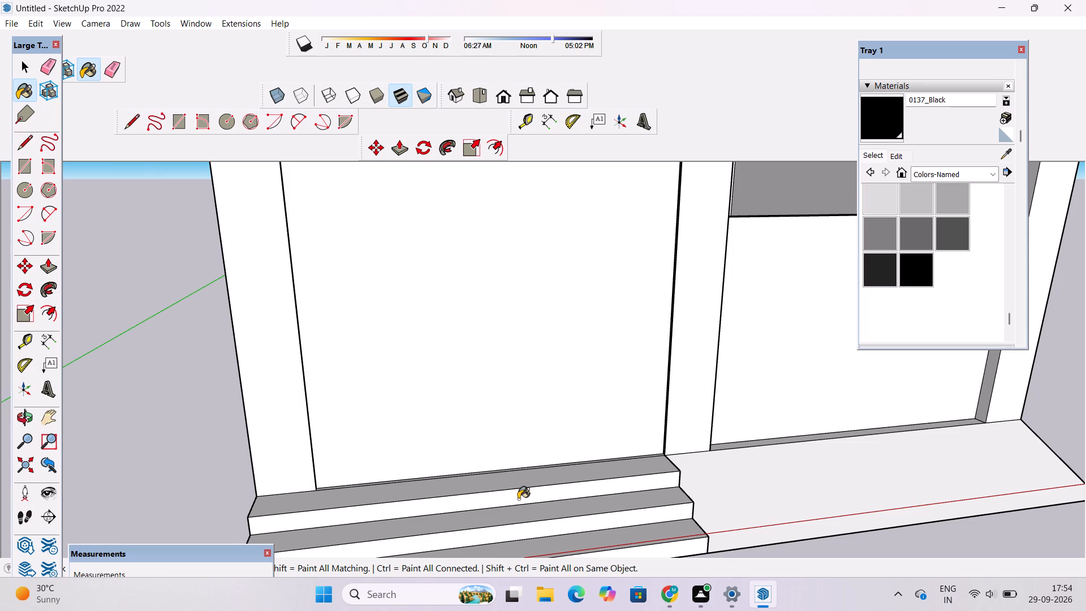
scroll(515, 509, "up", 13)
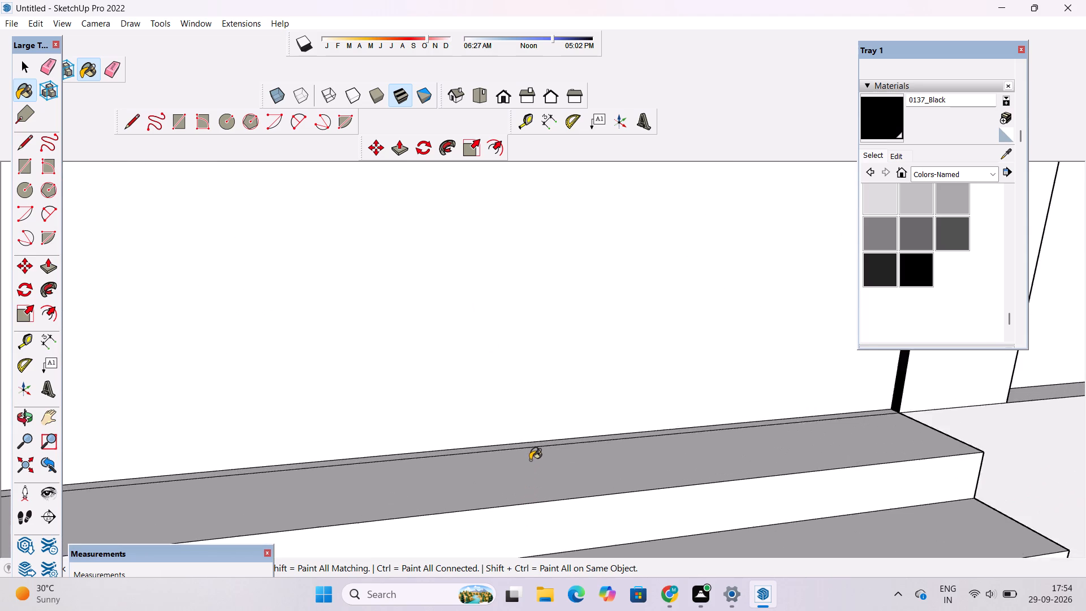
scroll(530, 460, "up", 7)
left_click(566, 427)
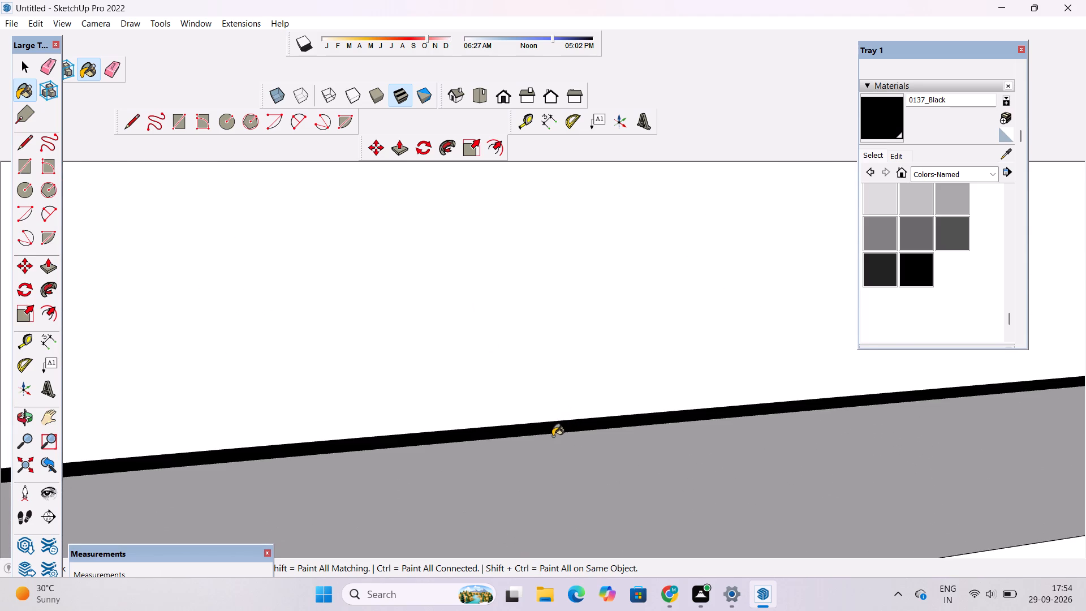
Examine the black-edged larger opening, entrance steps and overhang soffit from several sides.
key("o")
scroll(514, 436, "down", 5)
left_click_drag(684, 451, 526, 461)
scroll(526, 459, "down", 5)
left_click_drag(520, 467, 544, 452)
scroll(544, 444, "down", 11)
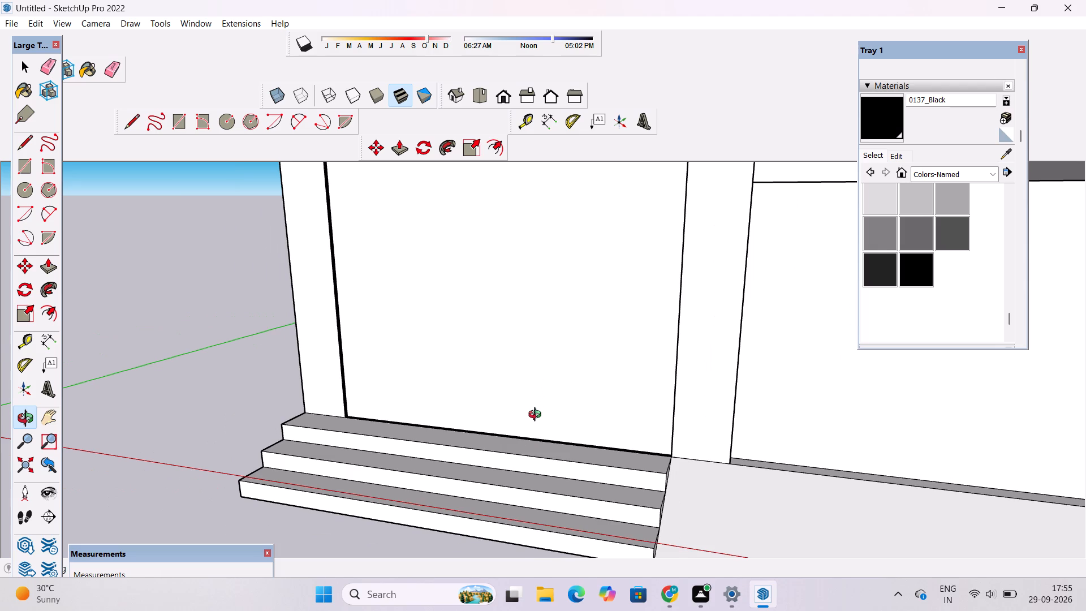
scroll(537, 418, "down", 1)
left_click_drag(544, 423, 615, 416)
scroll(614, 414, "down", 2)
left_click_drag(597, 403, 632, 431, "shift")
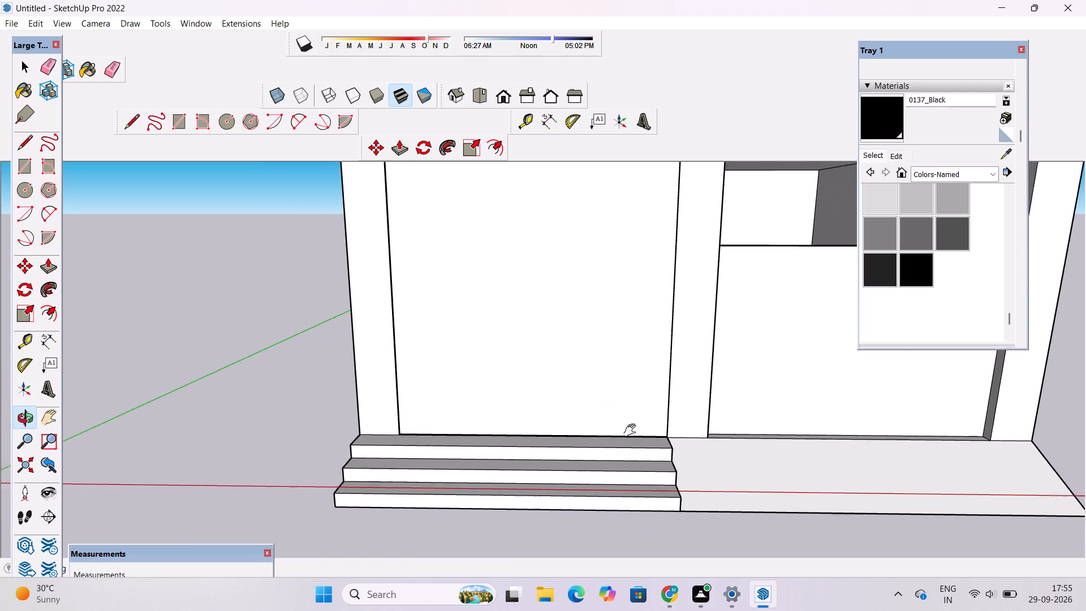
left_click_drag(632, 431, 660, 468, "shift")
scroll(597, 439, "down", 6)
left_click_drag(462, 449, 636, 305)
scroll(633, 310, "up", 2)
left_click_drag(640, 313, 605, 320)
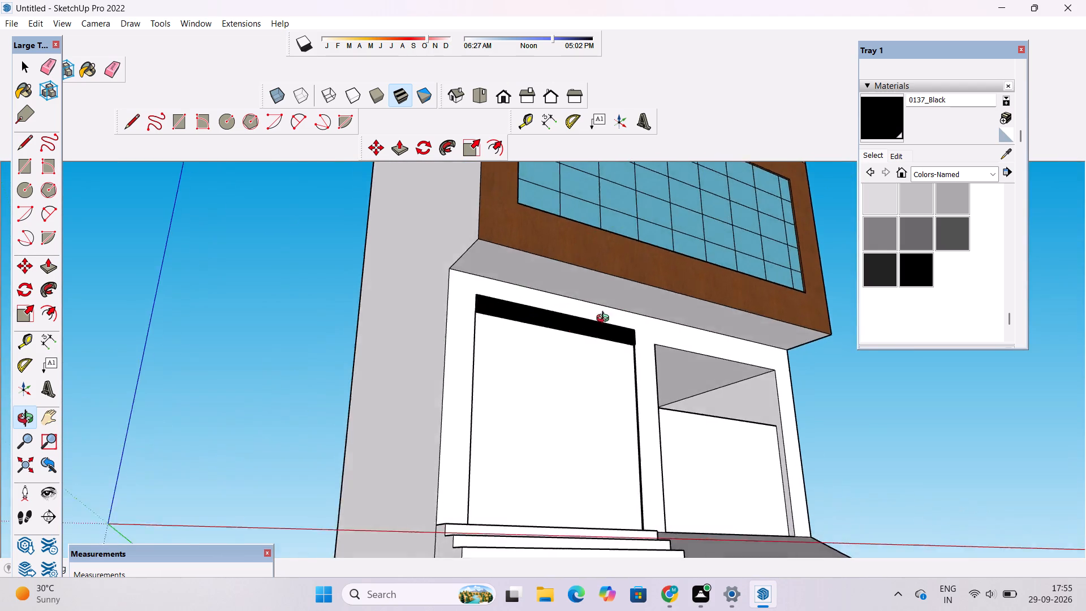
left_click_drag(605, 320, 534, 338)
scroll(512, 358, "down", 4)
left_click_drag(563, 321, 304, 308)
scroll(559, 304, "up", 3)
left_click_drag(564, 295, 551, 311, "shift")
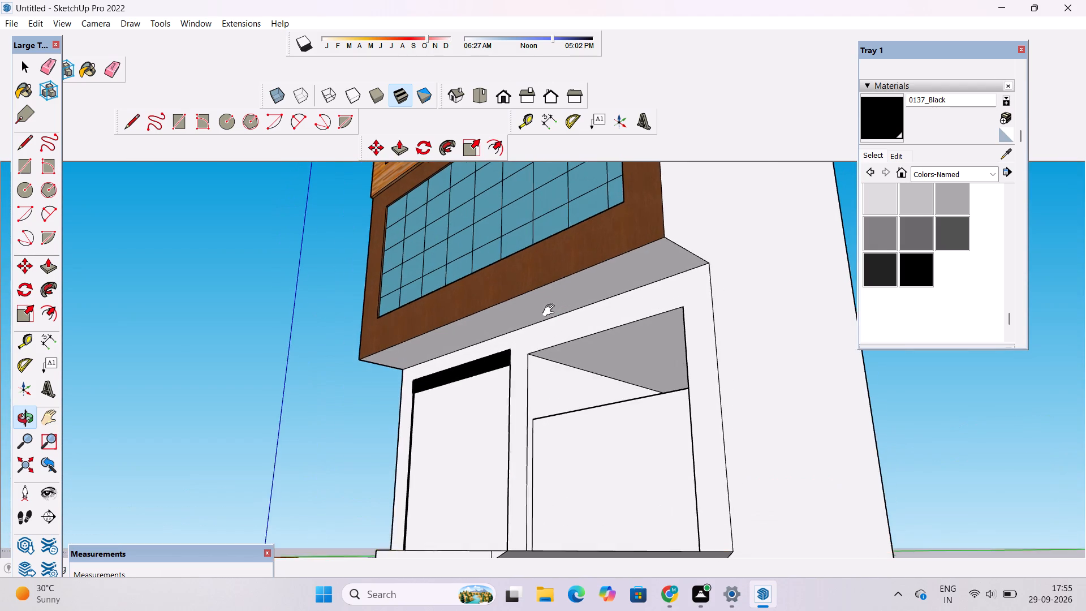
left_click_drag(551, 311, 534, 335, "shift")
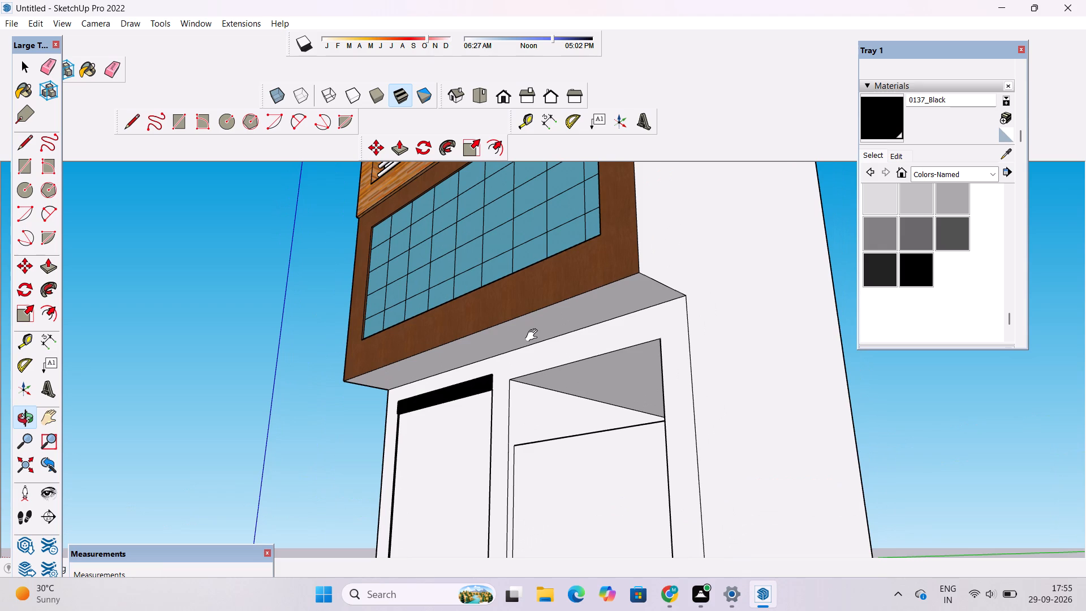
Examine the whole facade and its upper storeys, from the wood-framed balcony up to the roof.
scroll(534, 335, "down", 11)
left_click_drag(504, 339, 568, 425)
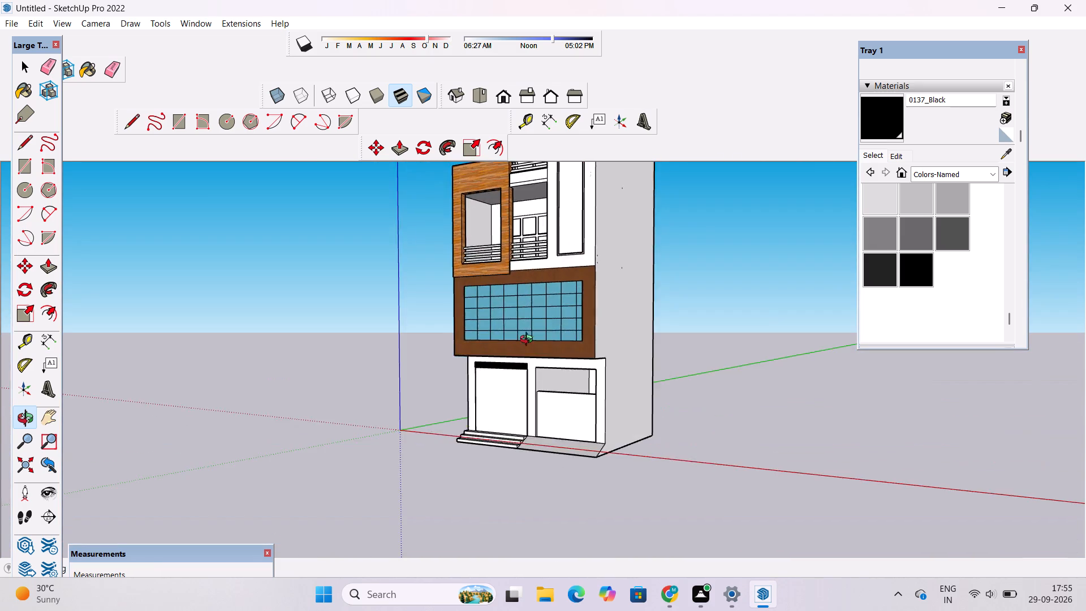
scroll(511, 304, "down", 5)
left_click_drag(516, 307, 688, 535, "shift")
scroll(629, 429, "up", 3)
left_click_drag(652, 462, 738, 437)
left_click_drag(768, 420, 681, 364, "shift")
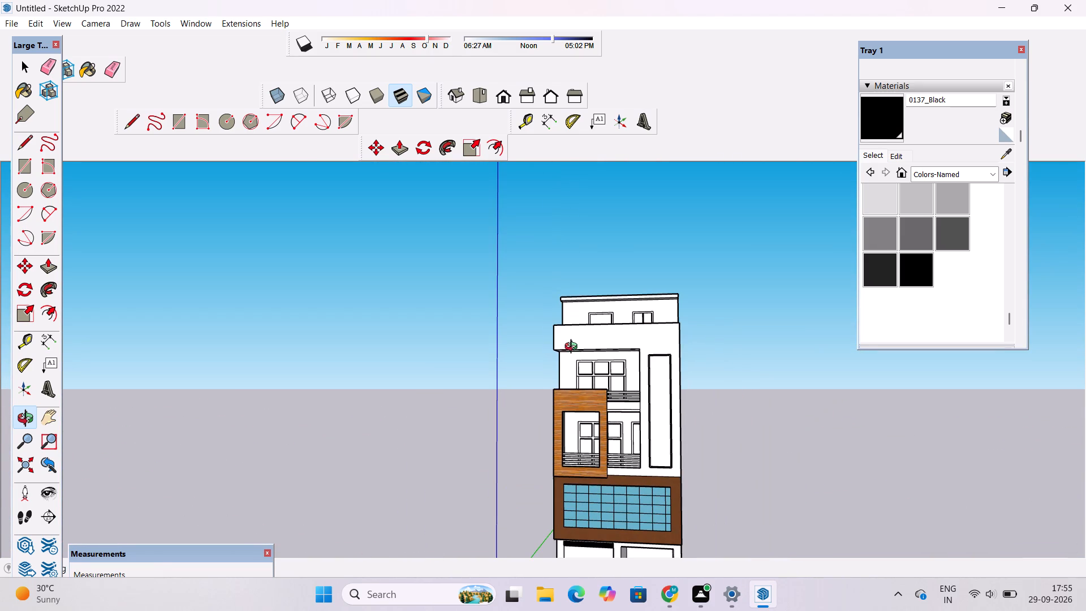
scroll(573, 347, "up", 2)
left_click_drag(591, 388, 591, 388)
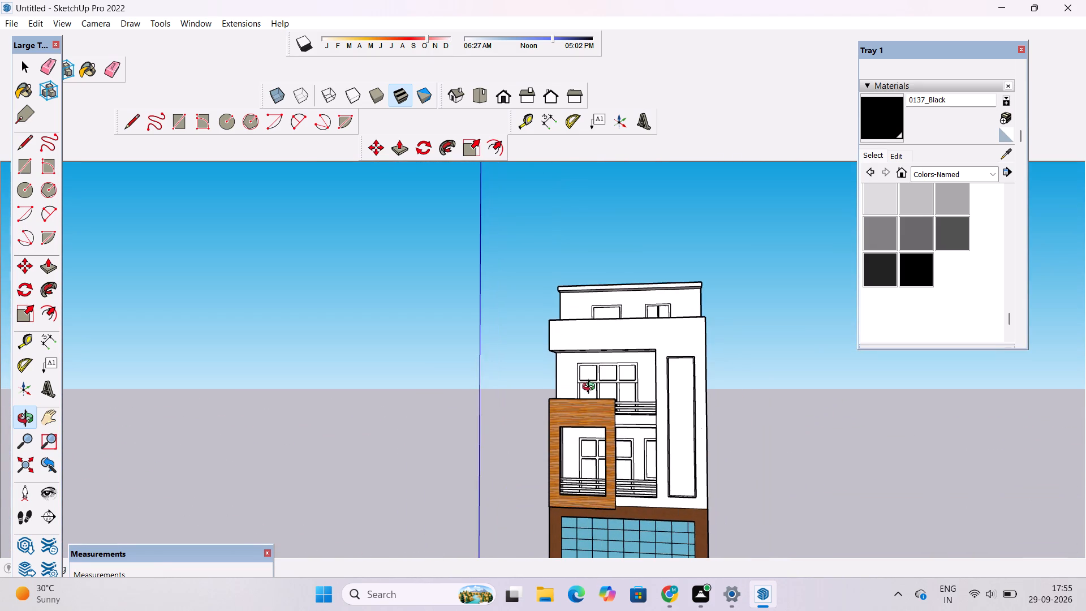
left_click_drag(591, 388, 634, 461)
scroll(570, 377, "up", 4)
left_click_drag(579, 365, 571, 419, "shift")
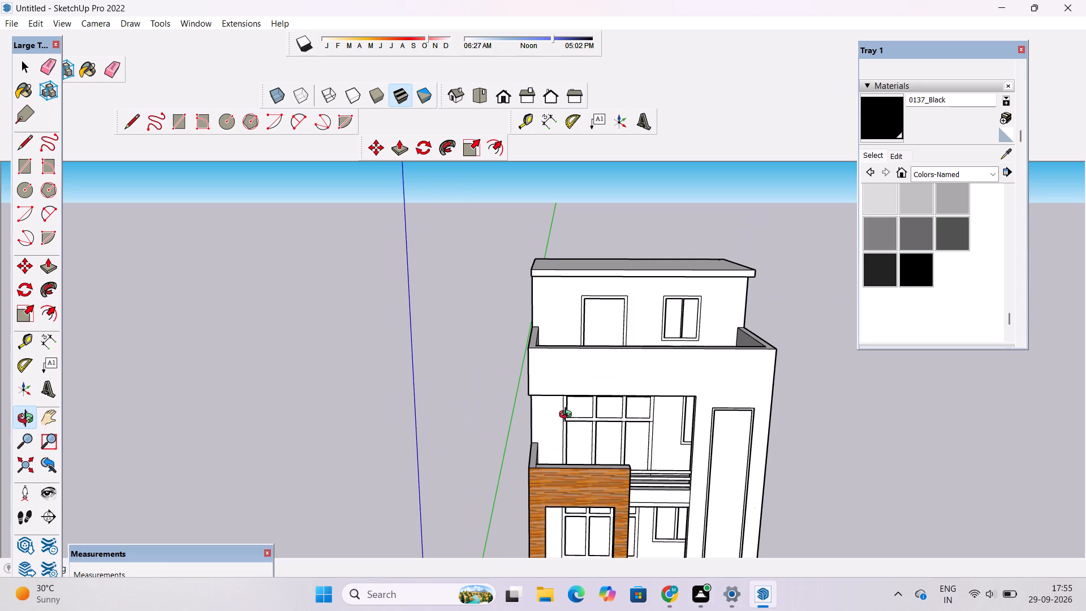
left_click_drag(568, 414, 589, 395)
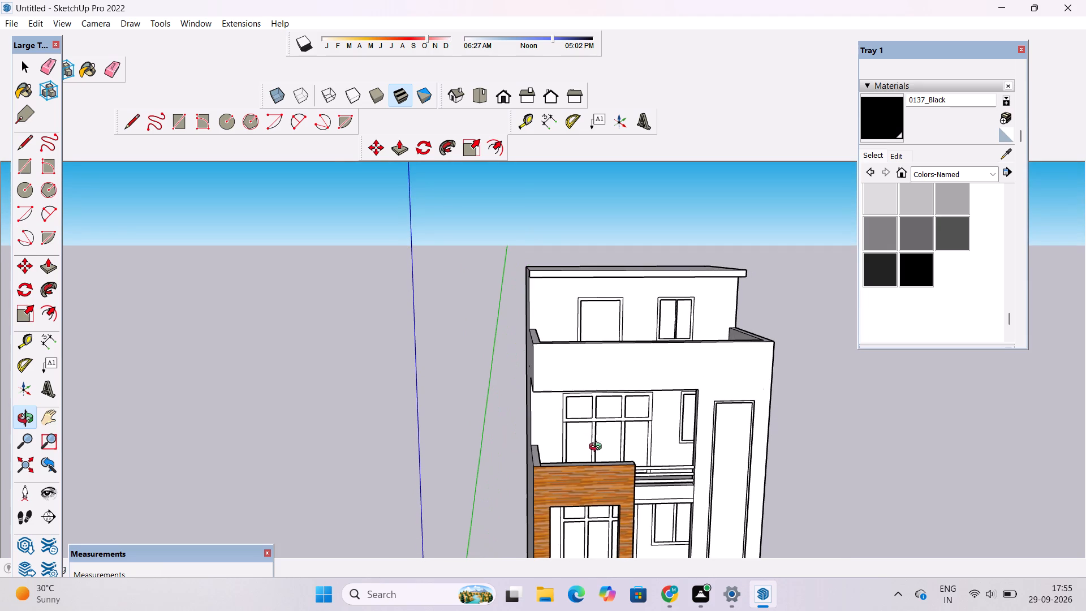
left_click_drag(593, 442, 558, 390, "shift")
scroll(551, 416, "up", 2)
left_click_drag(521, 416, 505, 410, "shift")
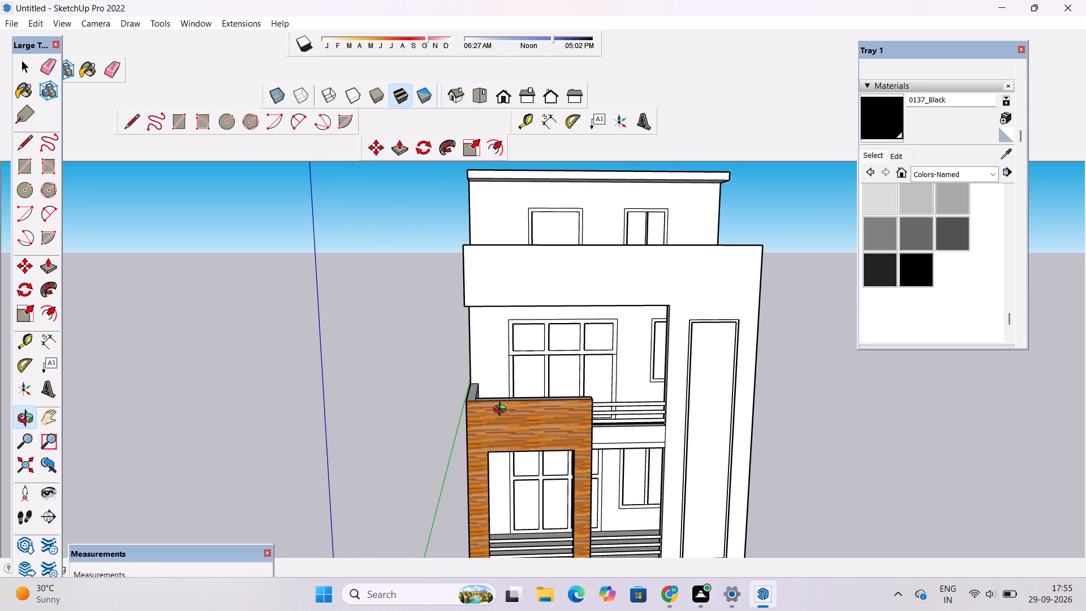
Examine the facade down to the ground floor, including the black-edged opening's top strip and side reveals.
scroll(502, 411, "down", 2)
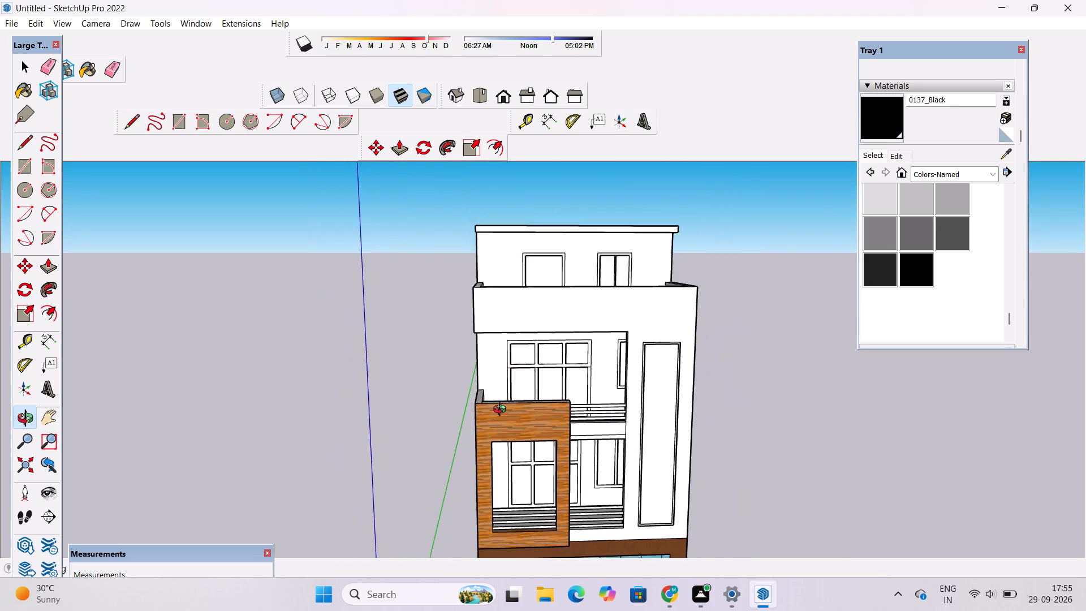
scroll(502, 411, "down", 3)
scroll(502, 411, "up", 1)
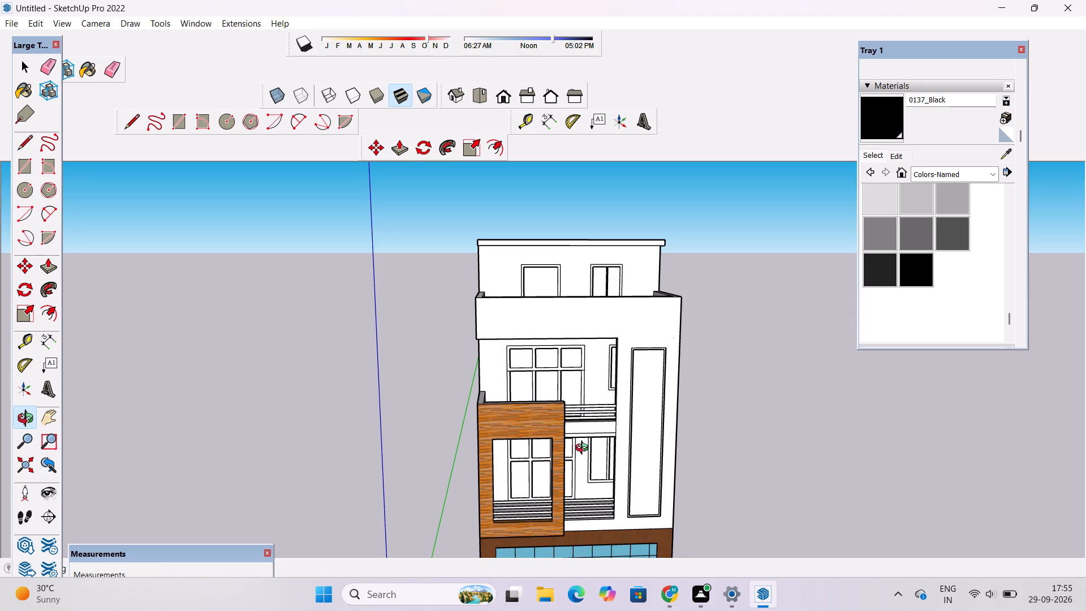
left_click_drag(584, 449, 546, 274, "shift")
scroll(532, 453, "up", 2)
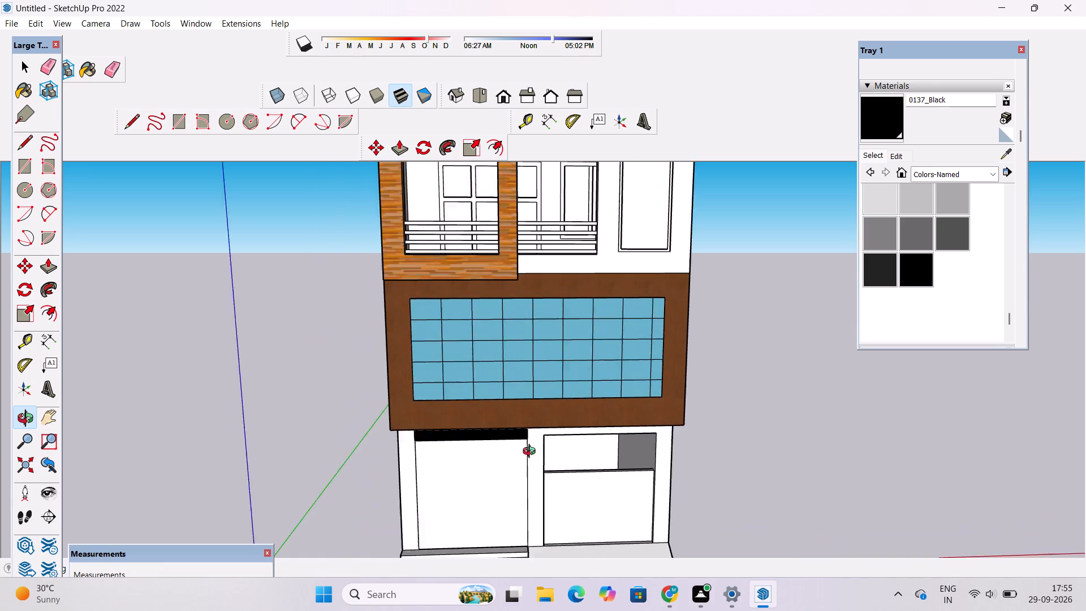
scroll(532, 453, "up", 11)
left_click_drag(506, 477, 528, 387)
scroll(528, 388, "up", 2)
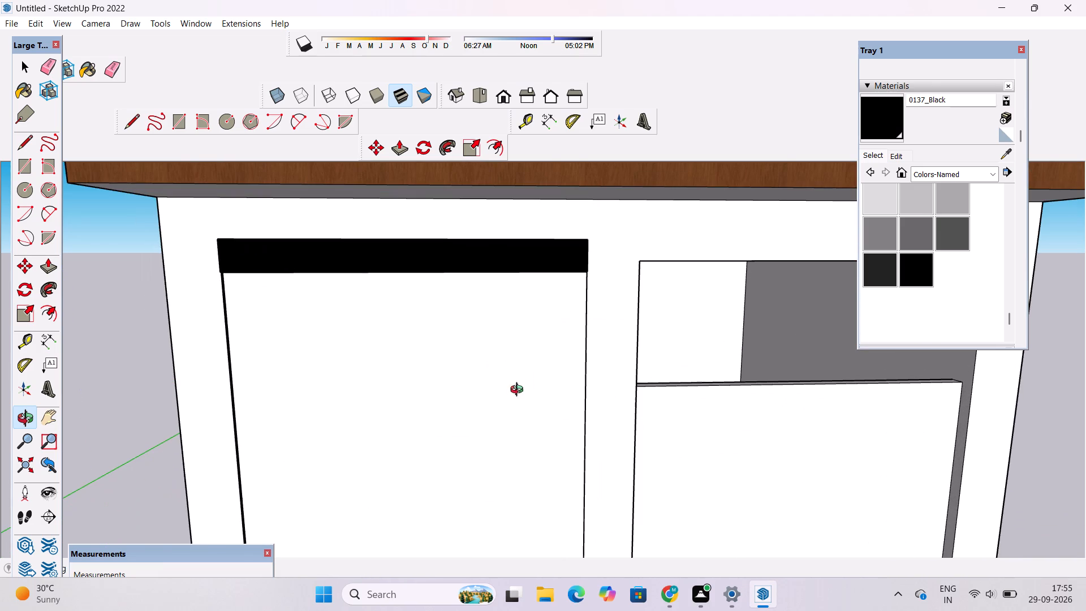
left_click_drag(297, 439, 451, 320, "shift")
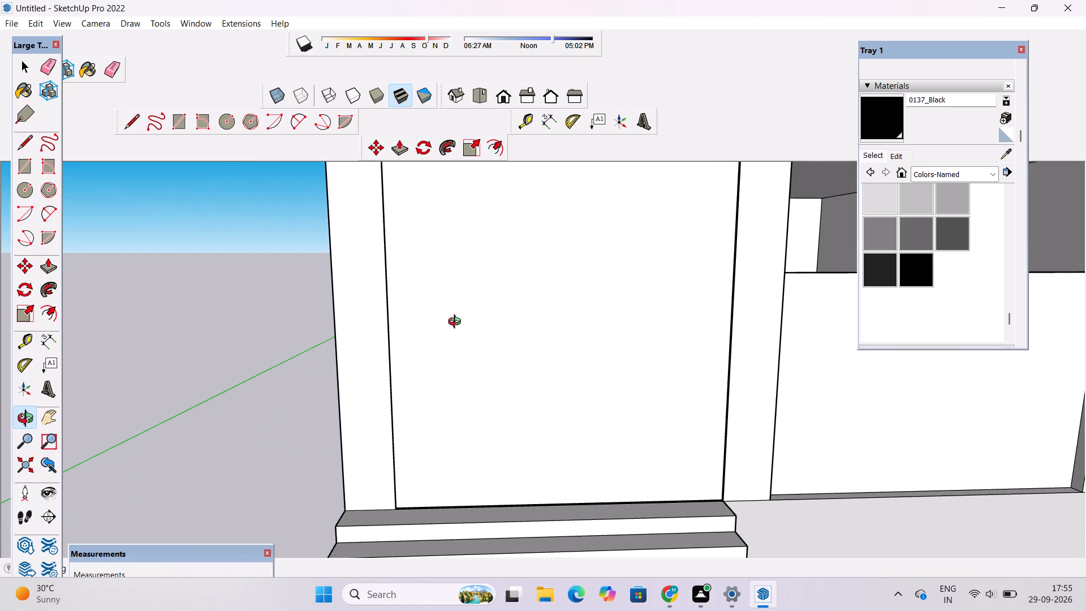
scroll(455, 332, "down", 3)
left_click_drag(456, 357, 467, 410)
scroll(408, 234, "up", 9)
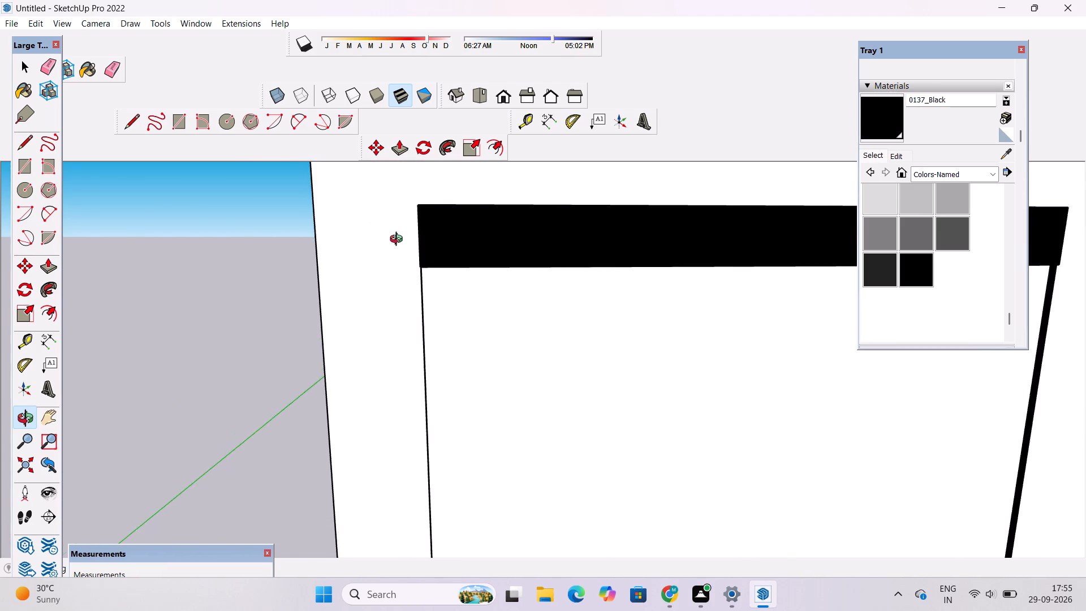
left_click_drag(399, 241, 459, 242)
scroll(425, 268, "up", 10)
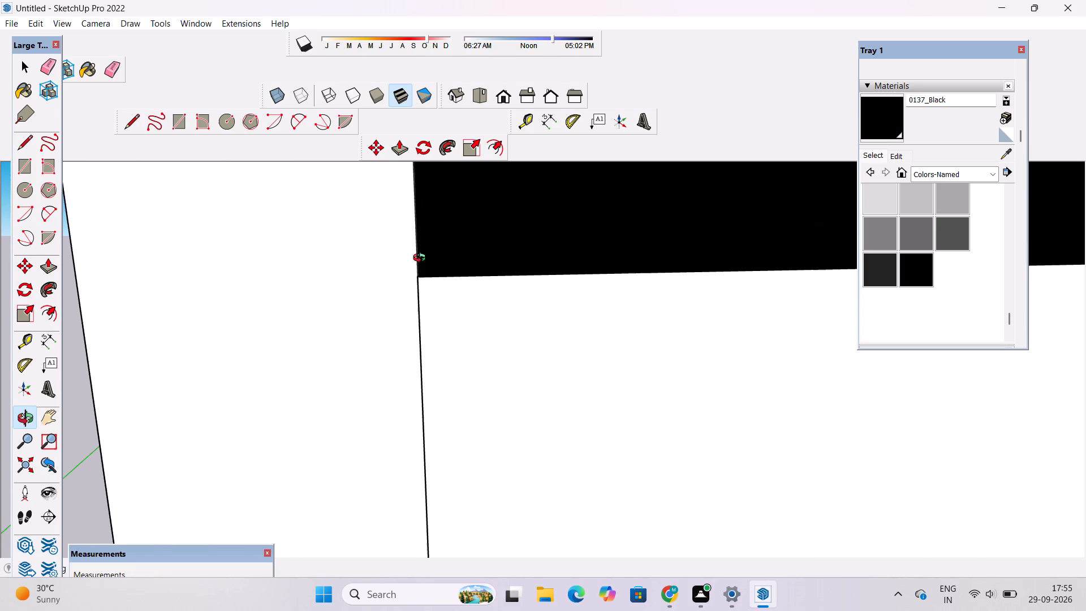
scroll(422, 259, "down", 2)
scroll(423, 265, "up", 2)
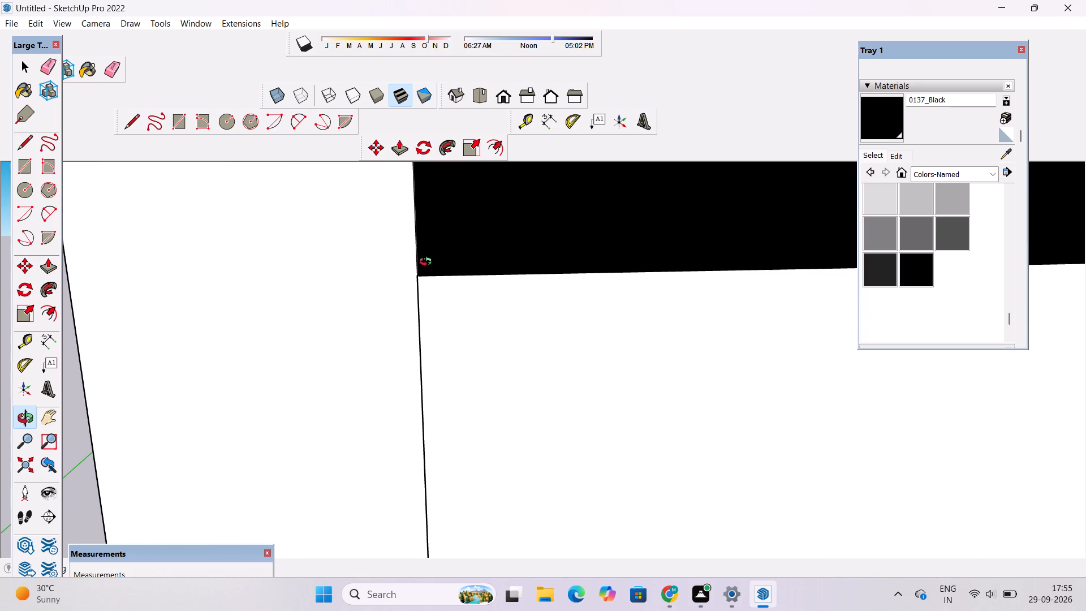
scroll(430, 264, "down", 4)
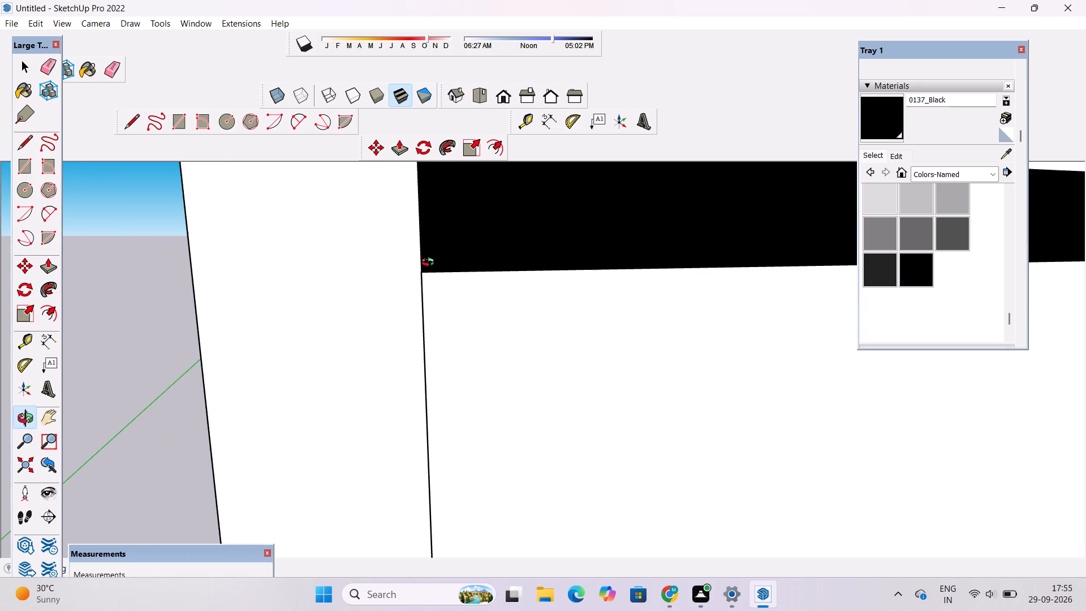
scroll(430, 269, "down", 4)
left_click_drag(437, 317, 424, 269)
scroll(421, 268, "down", 5)
left_click_drag(421, 268, 382, 268)
left_click_drag(439, 276, 291, 279)
scroll(444, 290, "up", 4)
left_click_drag(438, 293, 469, 272, "shift")
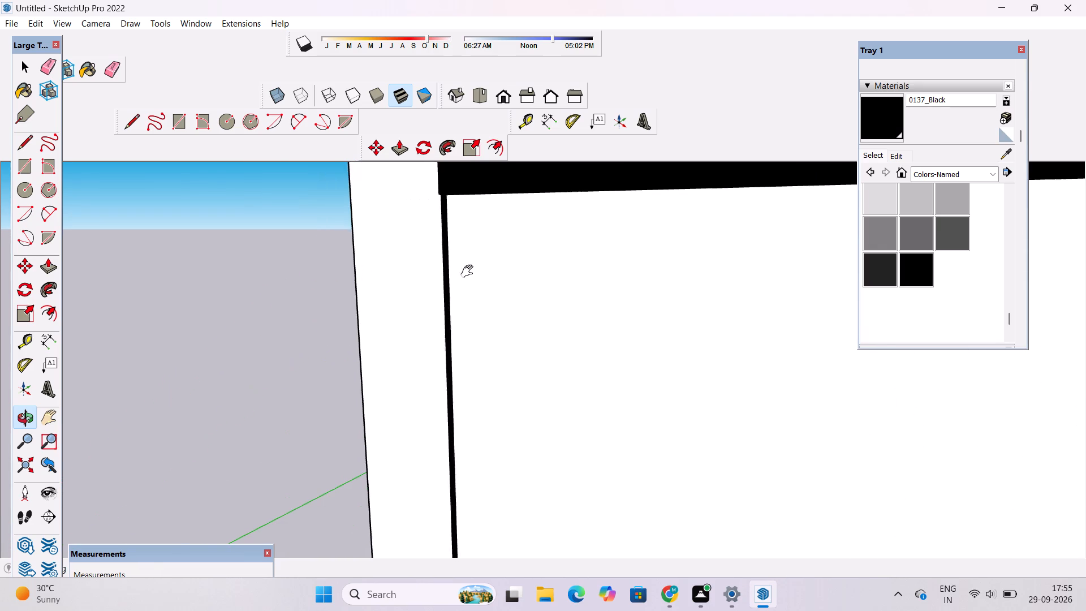
left_click_drag(469, 272, 472, 269, "shift")
scroll(465, 245, "down", 6)
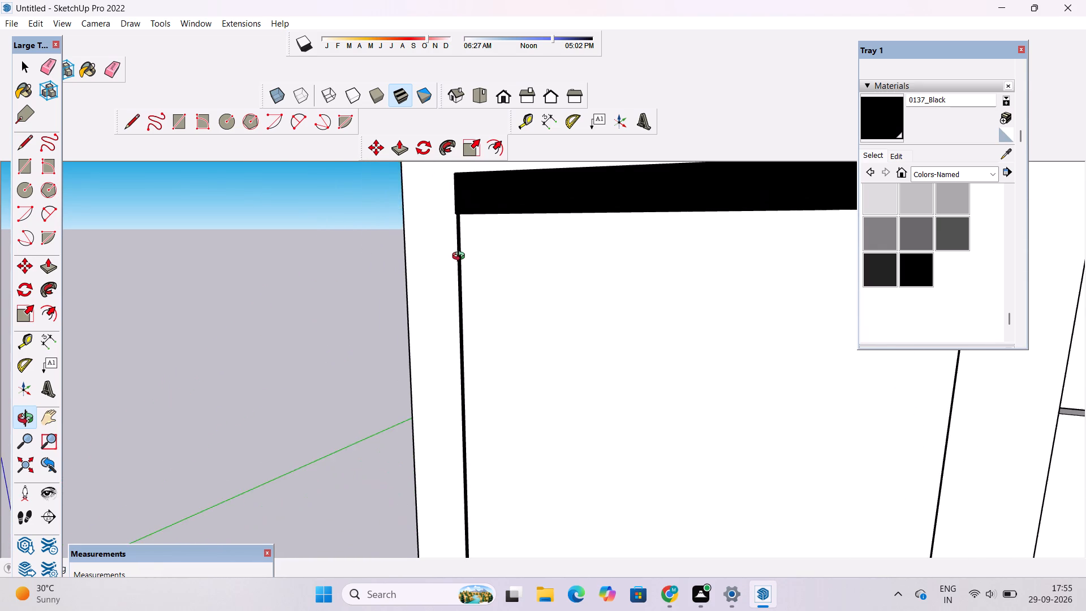
scroll(461, 257, "up", 2)
scroll(461, 260, "down", 12)
left_click_drag(460, 264, 511, 227)
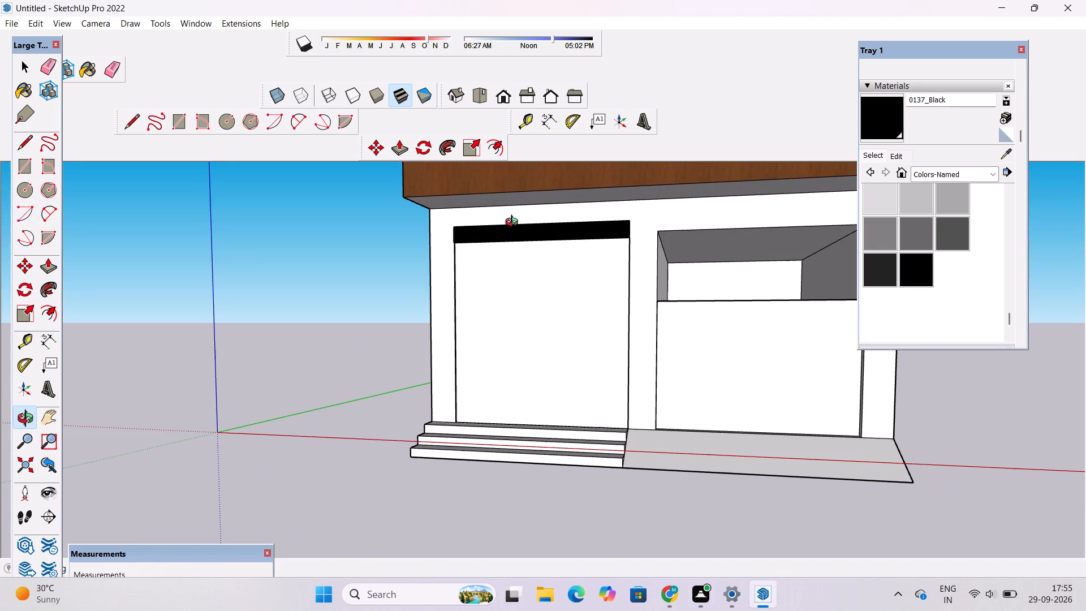
left_click_drag(510, 239, 505, 259, "shift")
left_click_drag(506, 277, 502, 216)
scroll(503, 230, "down", 5)
left_click_drag(503, 231, 506, 185)
scroll(484, 192, "up", 4)
left_click_drag(477, 236, 501, 207)
Draw a circle of 1' radius on the overhang soffit, near its outer end above the black-edged opening.
scroll(508, 223, "up", 2)
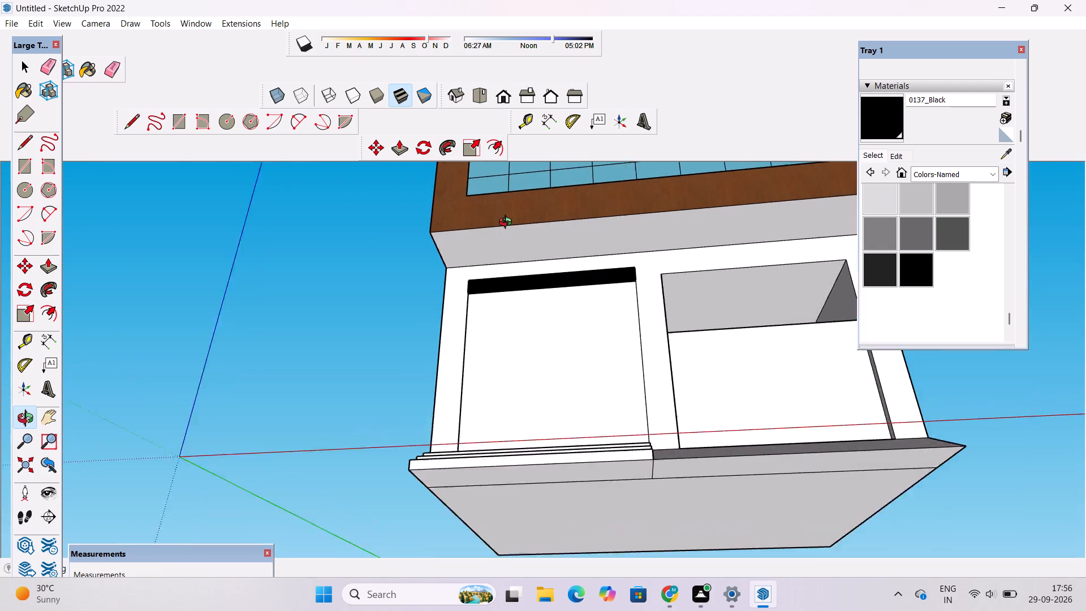
scroll(508, 223, "up", 2)
left_click_drag(527, 241, 596, 251)
left_click_drag(598, 259, 484, 296)
left_click_drag(455, 305, 450, 285)
scroll(446, 277, "up", 4)
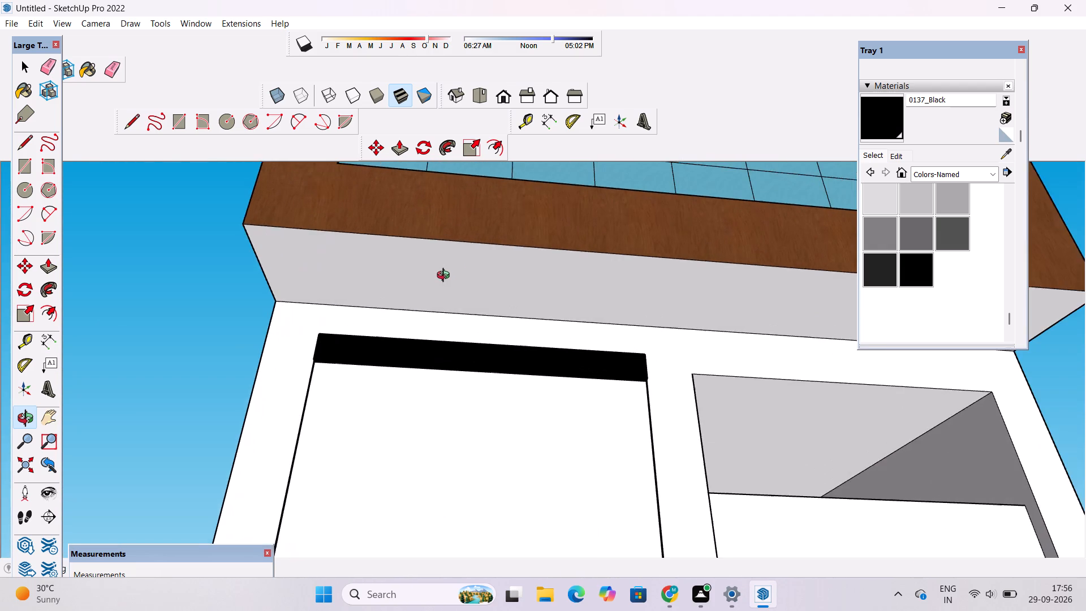
left_click_drag(446, 268, 421, 239)
key("c")
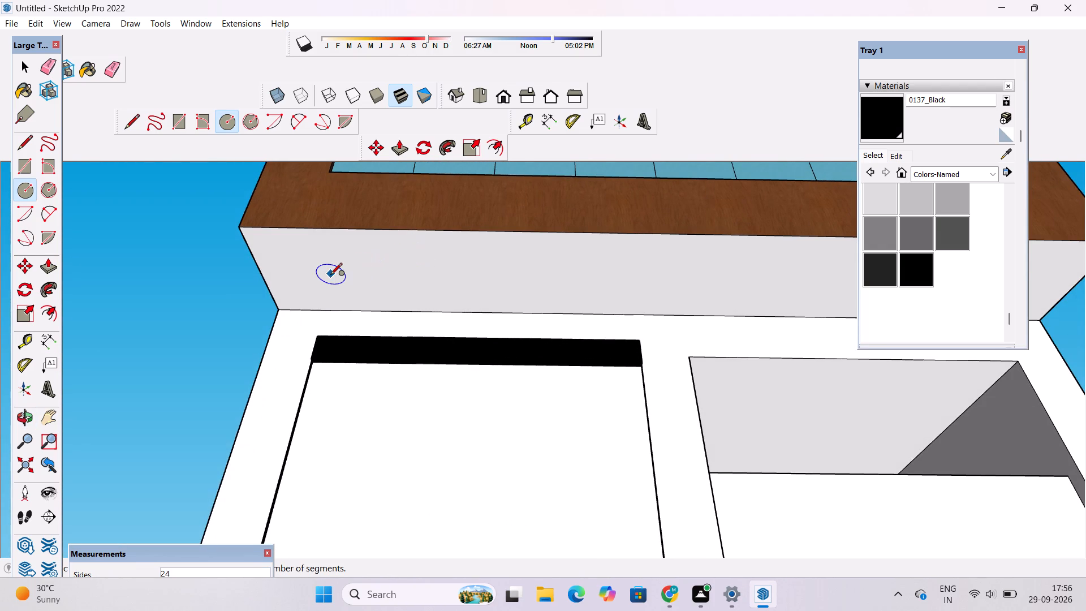
left_click(338, 273)
type("1'")
key("Return")
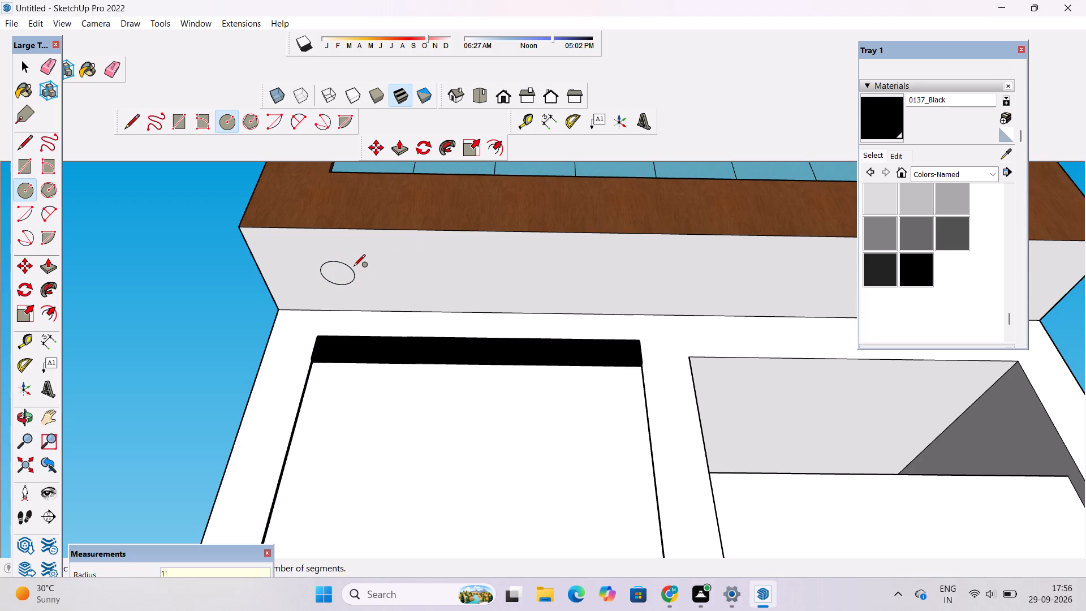
Copy the soffit circle 9' along the overhang and repeat the copy five times at that spacing.
key("space")
double_click(334, 272)
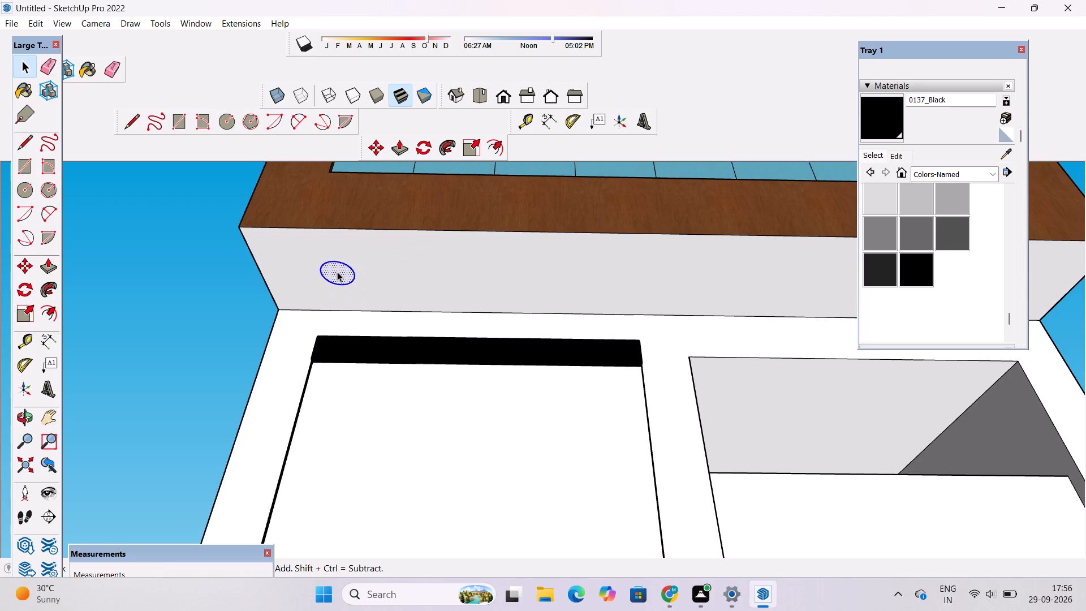
key("m")
left_click(357, 274)
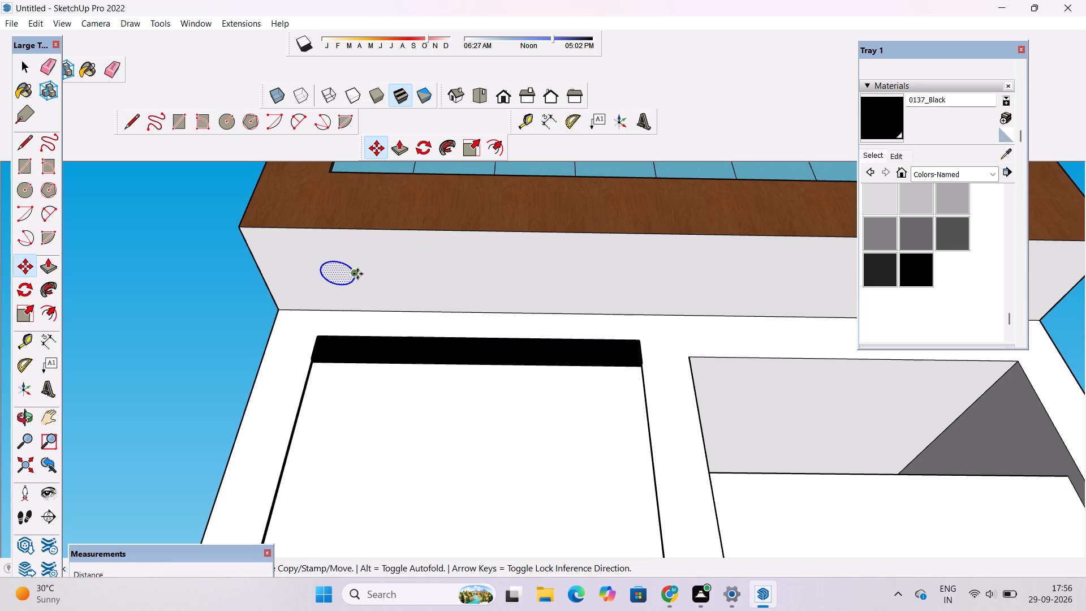
scroll(415, 273, "down", 8)
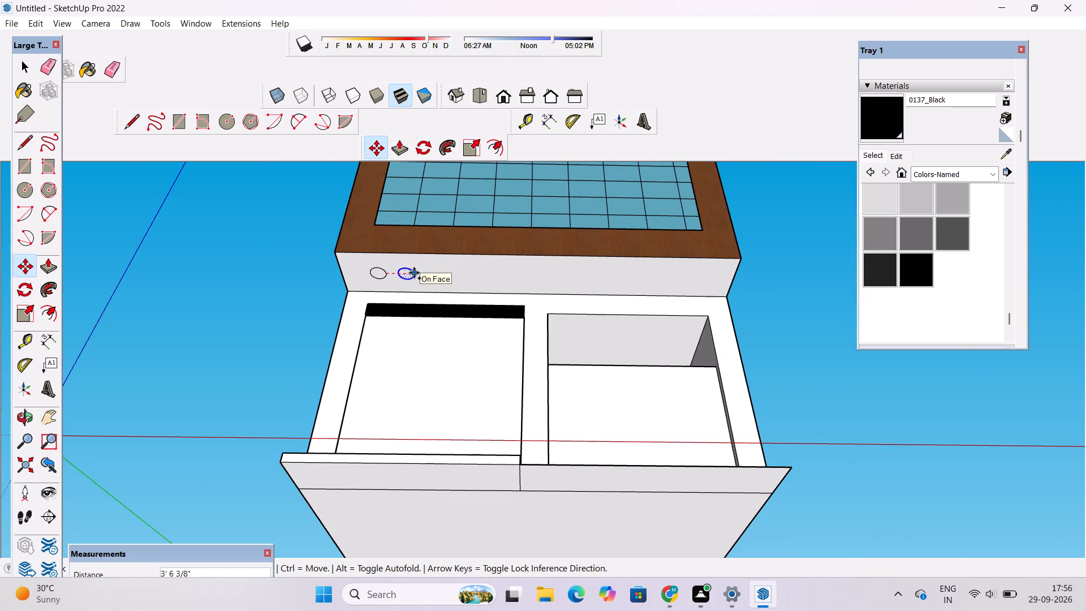
scroll(413, 272, "down", 9)
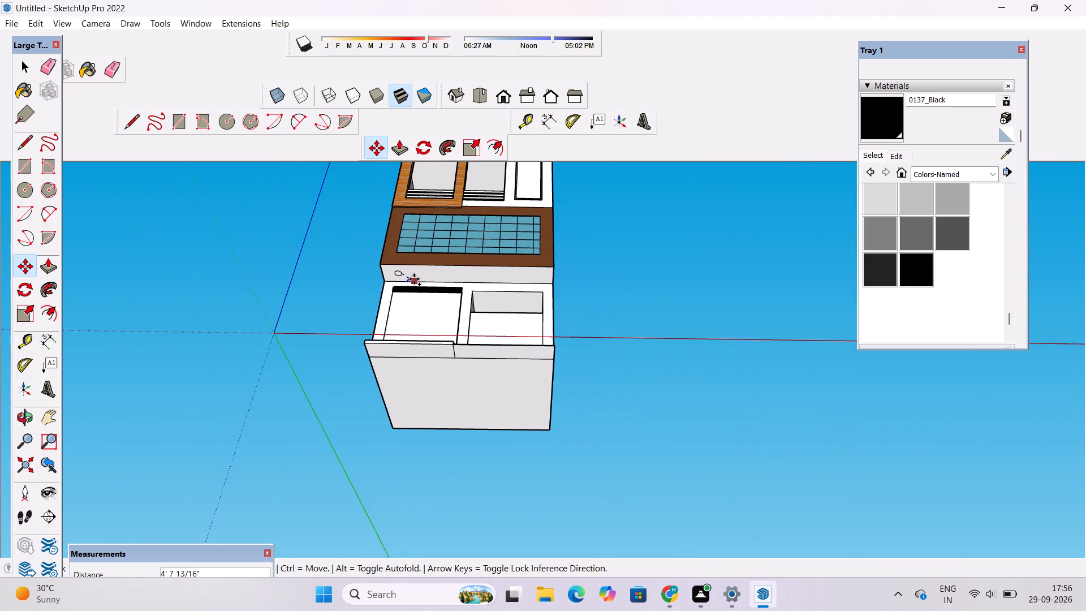
scroll(414, 279, "down", 4)
scroll(432, 283, "up", 4)
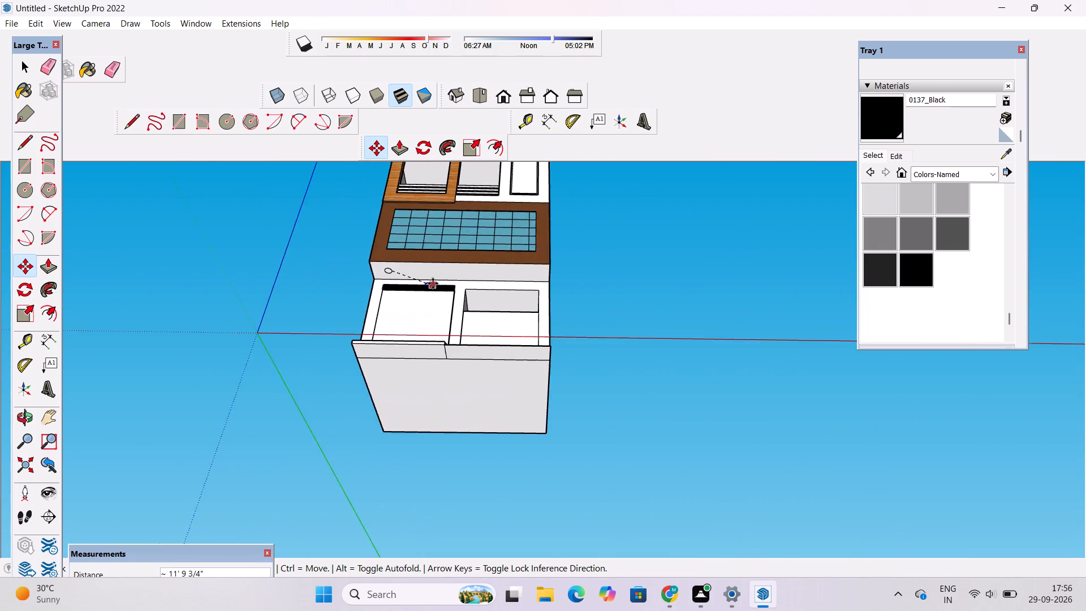
scroll(433, 283, "up", 10)
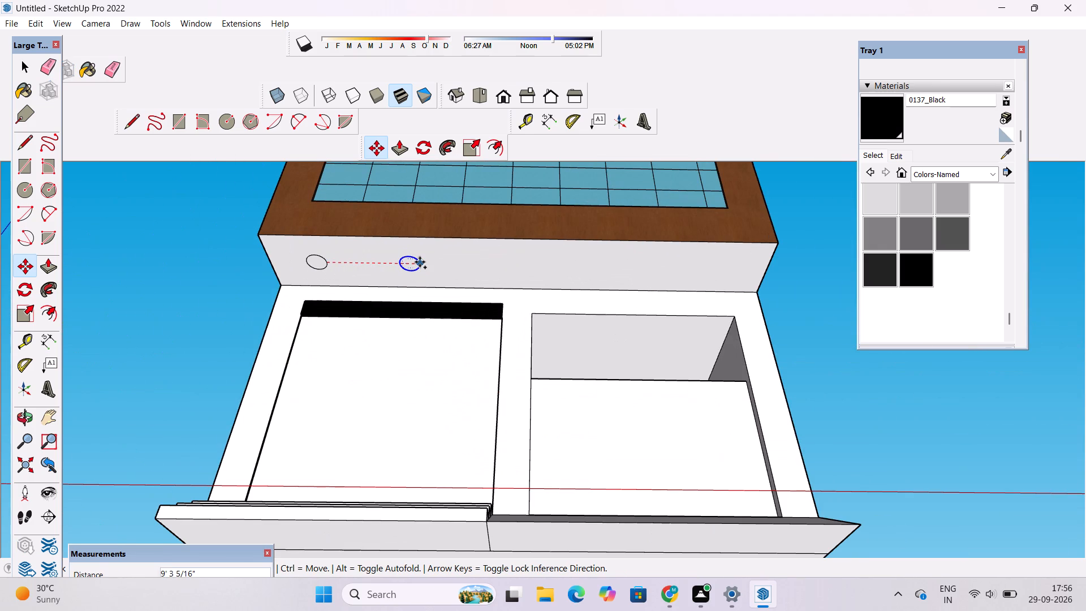
type("9'")
key("Return")
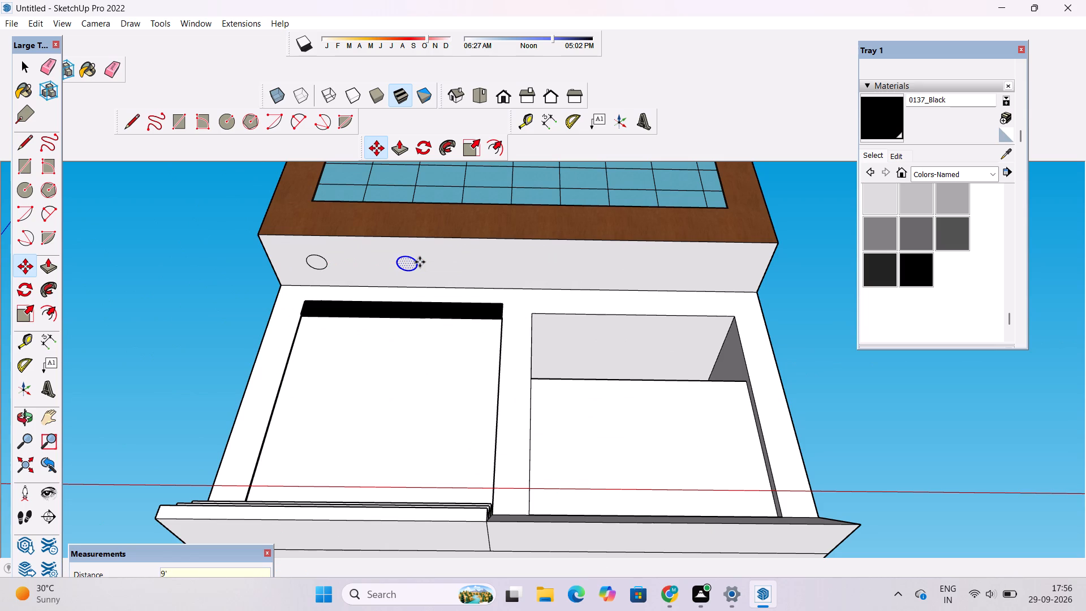
key("asterisk")
key("5")
key("Return")
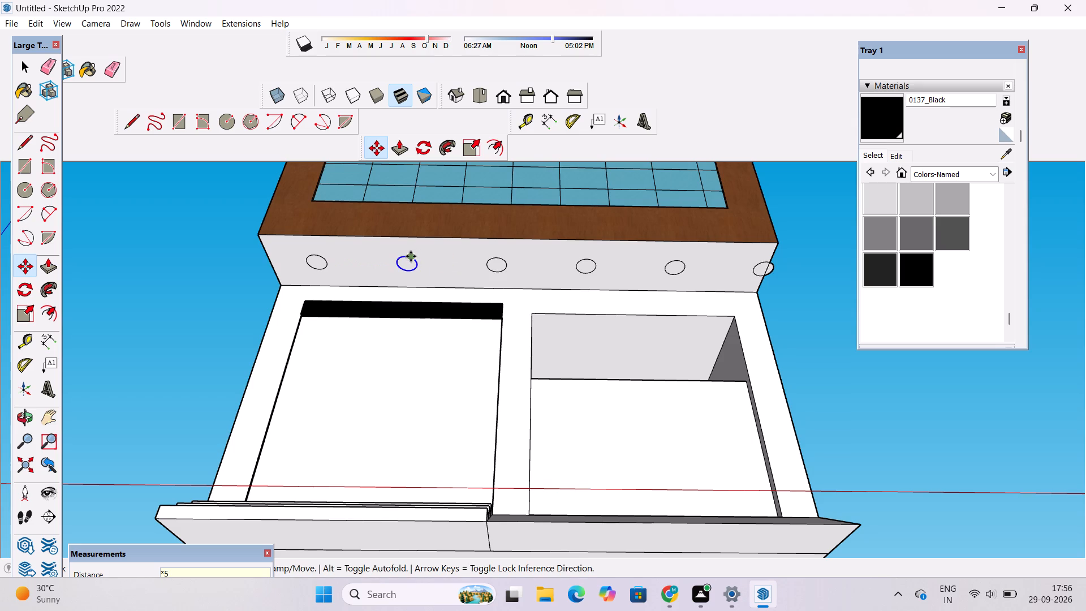
Erase the last circle of the row that runs past the far end of the overhang soffit.
key("space")
key("e")
scroll(815, 270, "up", 9)
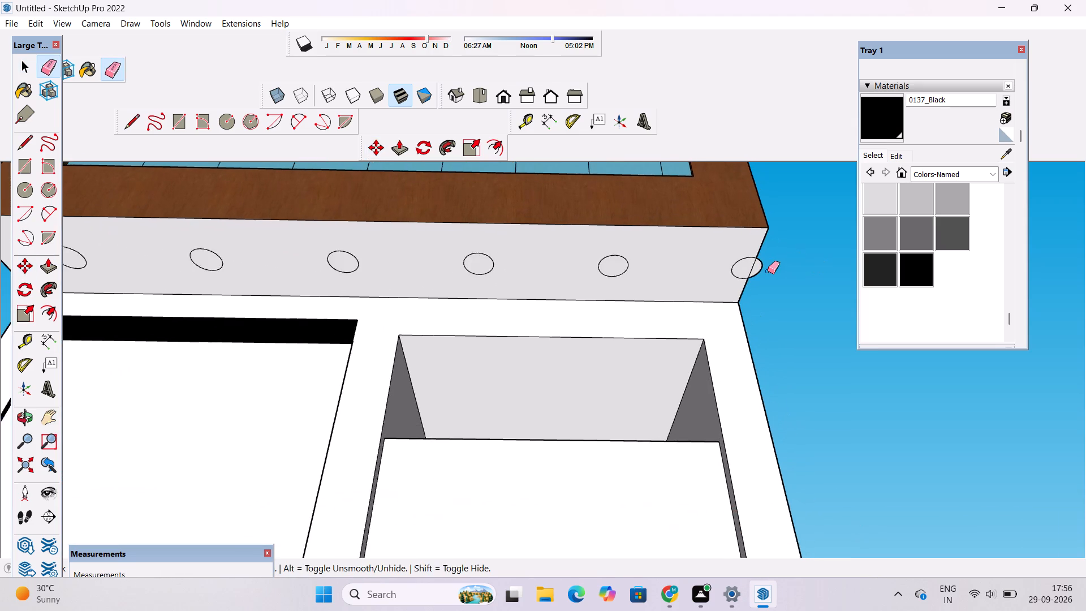
scroll(768, 271, "up", 3)
left_click_drag(773, 248, 759, 265)
scroll(747, 252, "up", 5)
left_click_drag(747, 248, 738, 260)
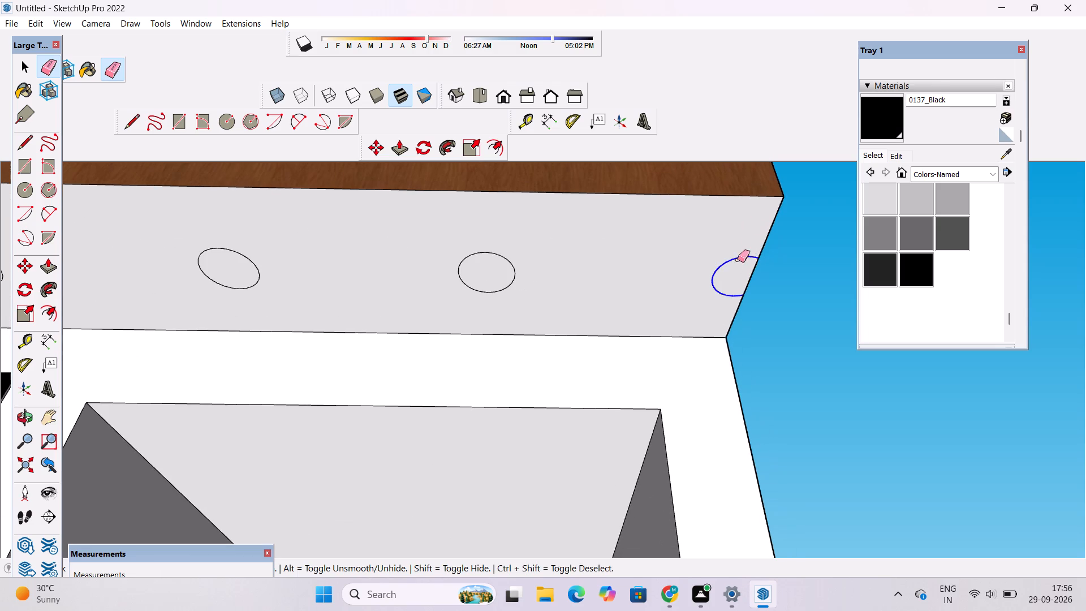
left_click_drag(738, 260, 718, 297)
Examine the row of circles on the overhang soffit above the two ground-floor openings from several angles.
key("o")
scroll(716, 288, "down", 2)
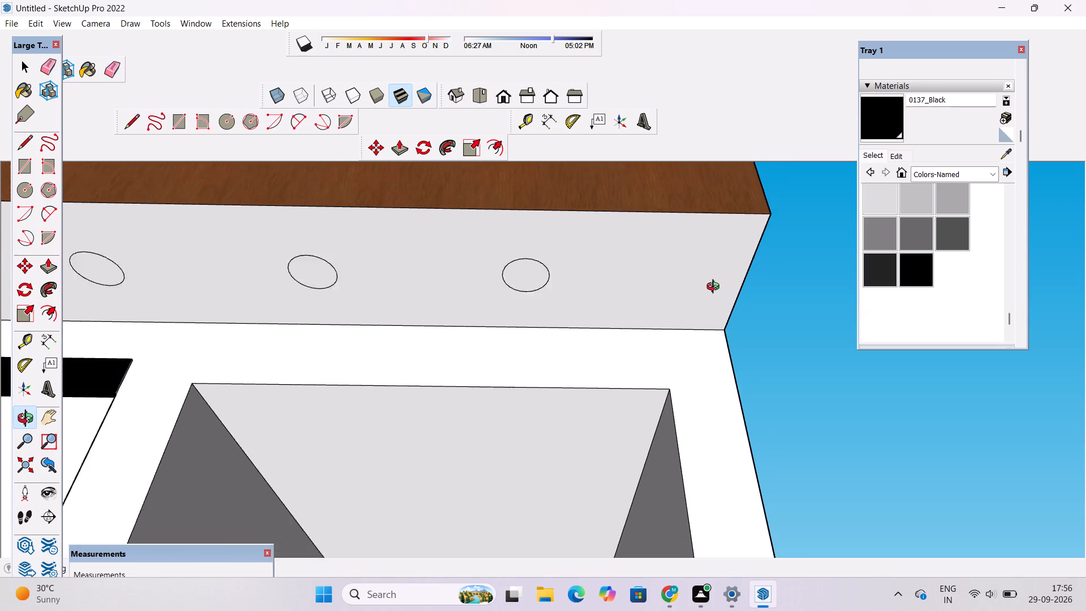
scroll(716, 288, "down", 5)
left_click_drag(714, 287, 688, 313)
scroll(680, 309, "down", 6)
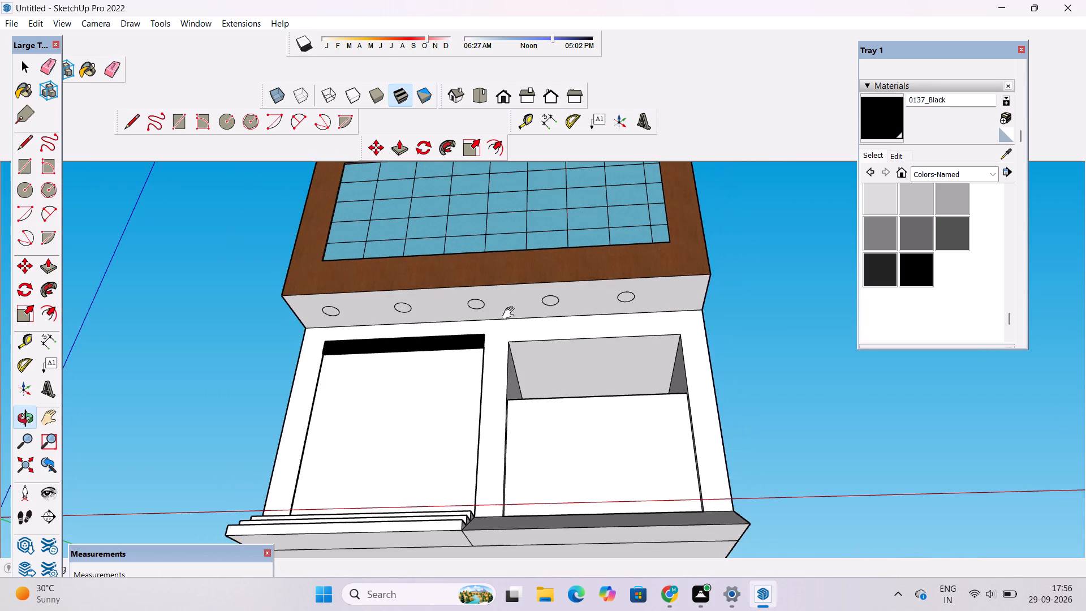
left_click_drag(524, 313, 644, 317, "shift")
scroll(644, 318, "up", 3)
left_click_drag(631, 321, 631, 294)
left_click_drag(519, 285, 531, 272)
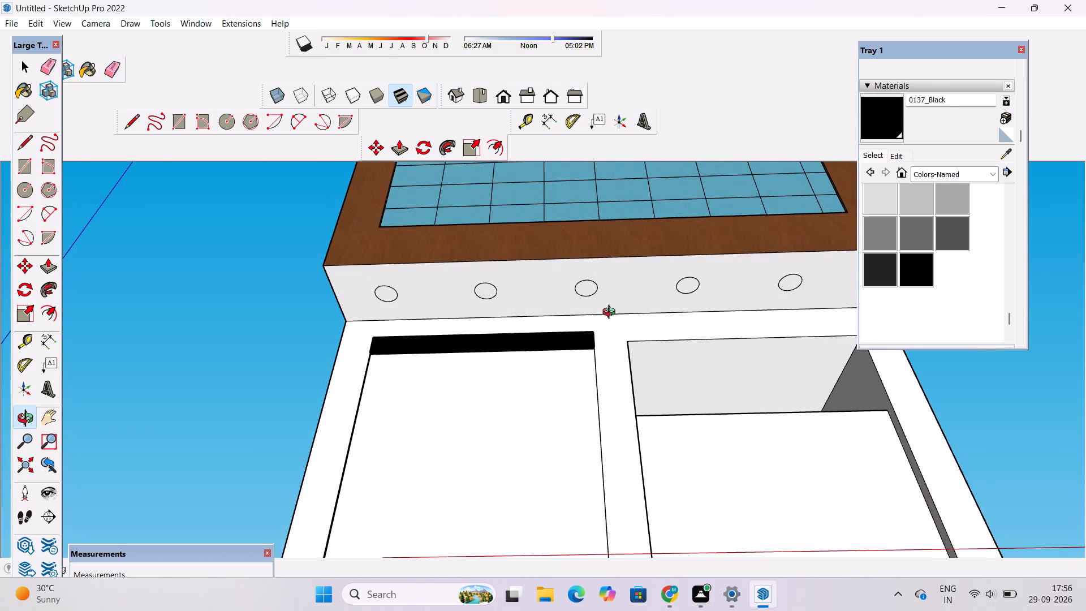
left_click_drag(611, 313, 587, 324, "shift")
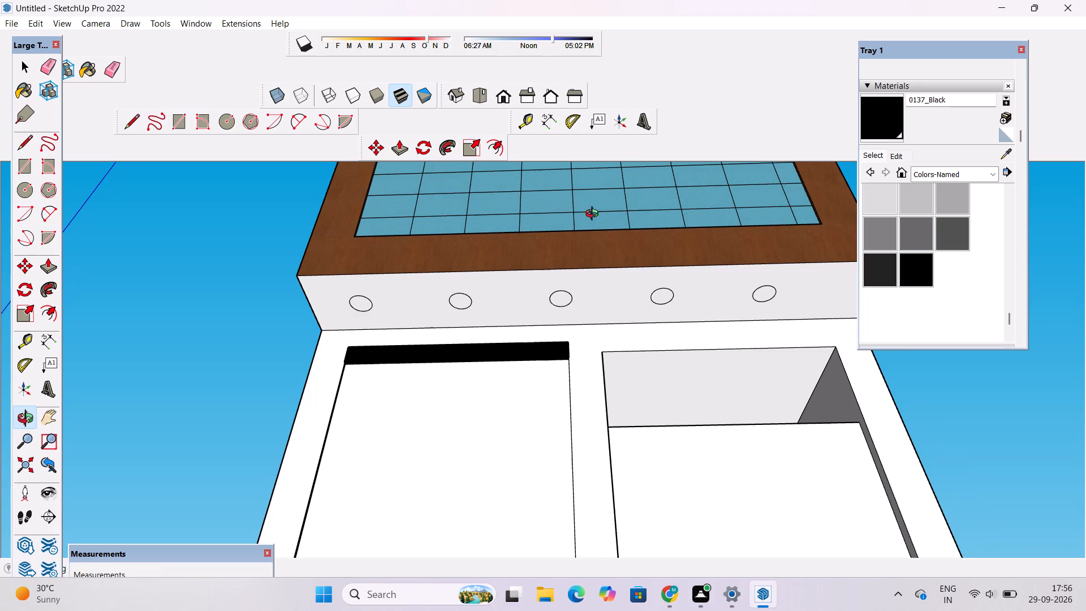
scroll(582, 229, "down", 1)
left_click_drag(585, 255, 586, 230, "shift")
scroll(581, 230, "up", 1)
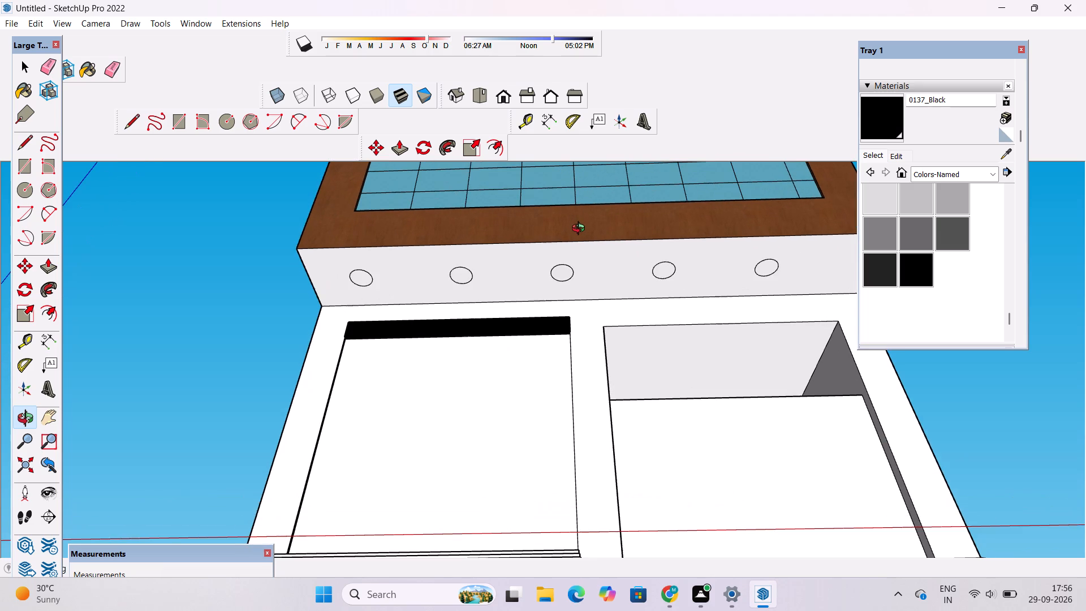
left_click_drag(581, 232, 581, 253)
scroll(580, 251, "down", 3)
left_click_drag(580, 252, 600, 255)
scroll(585, 270, "up", 2)
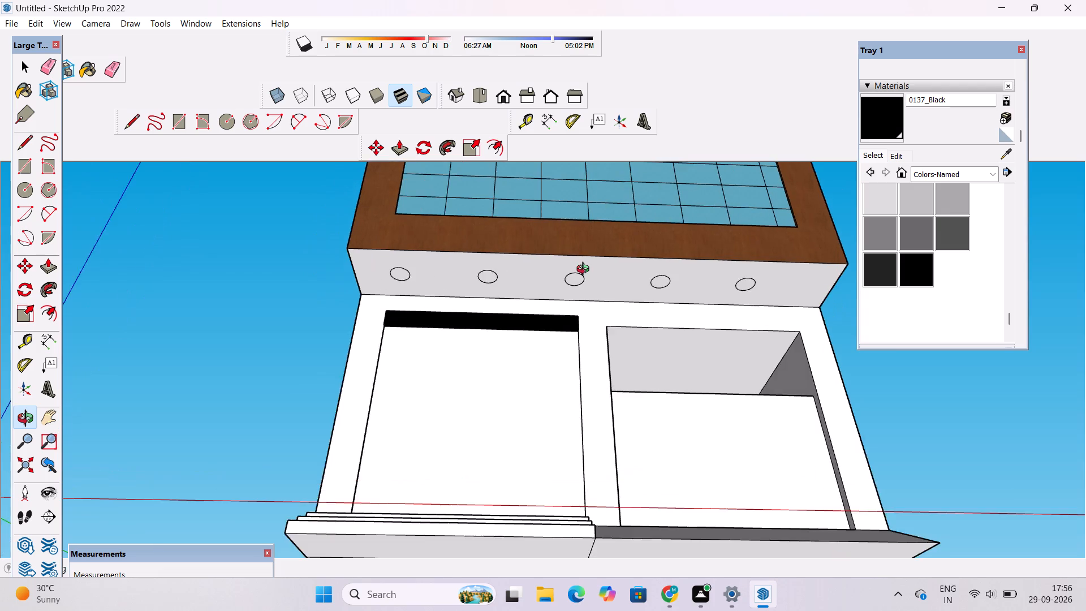
left_click_drag(576, 251, 492, 235, "shift")
left_click_drag(508, 294, 494, 248)
scroll(442, 236, "up", 2)
left_click_drag(442, 239, 501, 234, "shift")
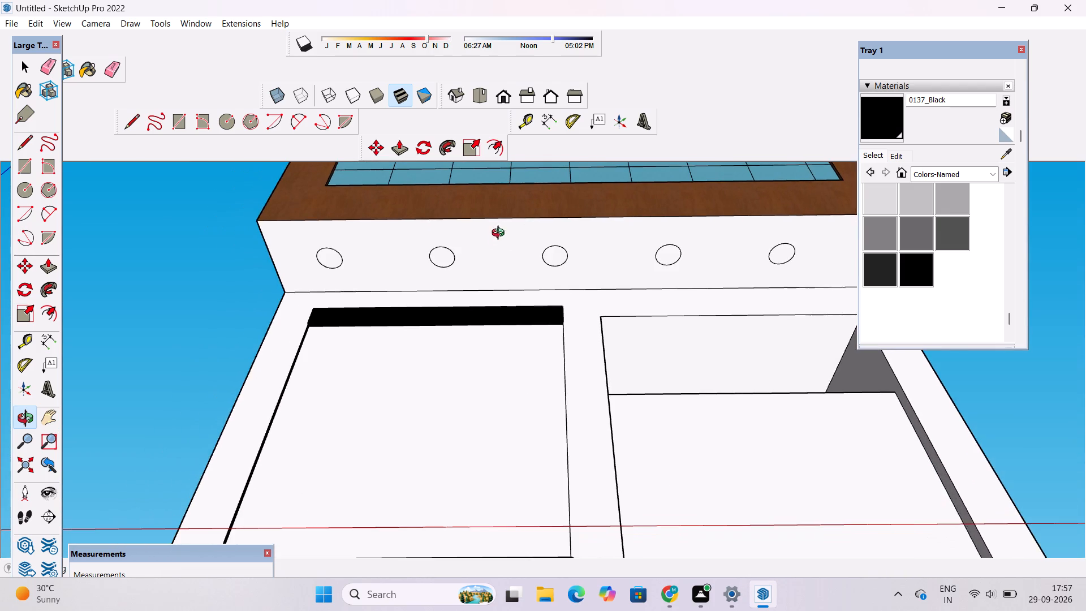
scroll(417, 248, "up", 3)
scroll(417, 248, "down", 3)
left_click_drag(526, 246, 540, 390)
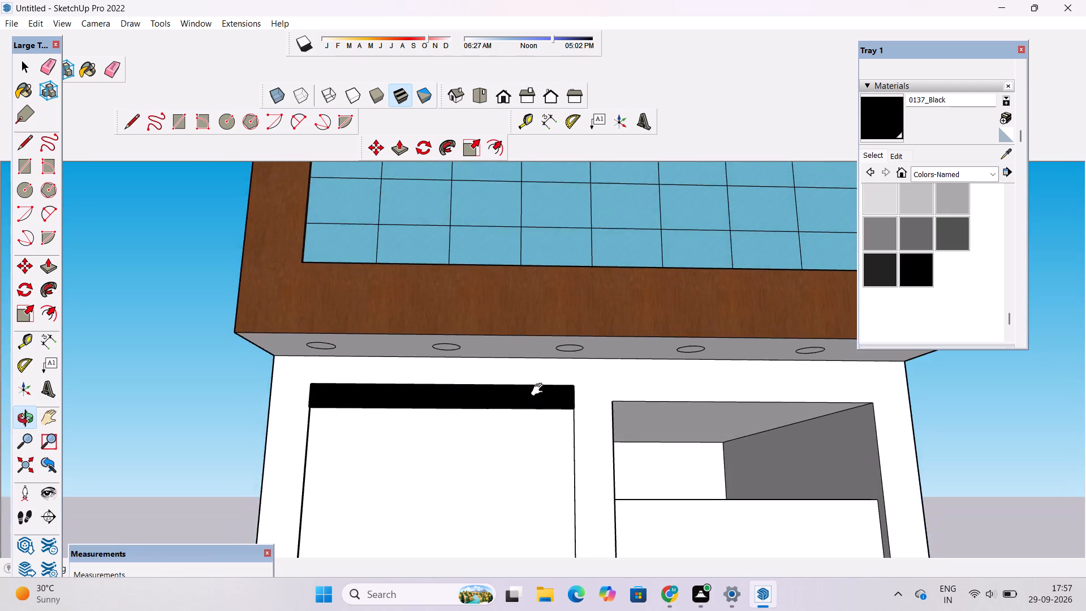
Examine the overhang soffit circles and the two ground-floor openings from several angles.
left_click_drag(540, 390, 535, 282)
scroll(535, 275, "down", 2)
left_click_drag(546, 292, 550, 360)
left_click_drag(550, 361, 546, 291)
scroll(546, 287, "down", 6)
left_click_drag(546, 287, 549, 342)
scroll(538, 316, "up", 8)
left_click_drag(538, 312, 620, 279)
scroll(617, 249, "up", 5)
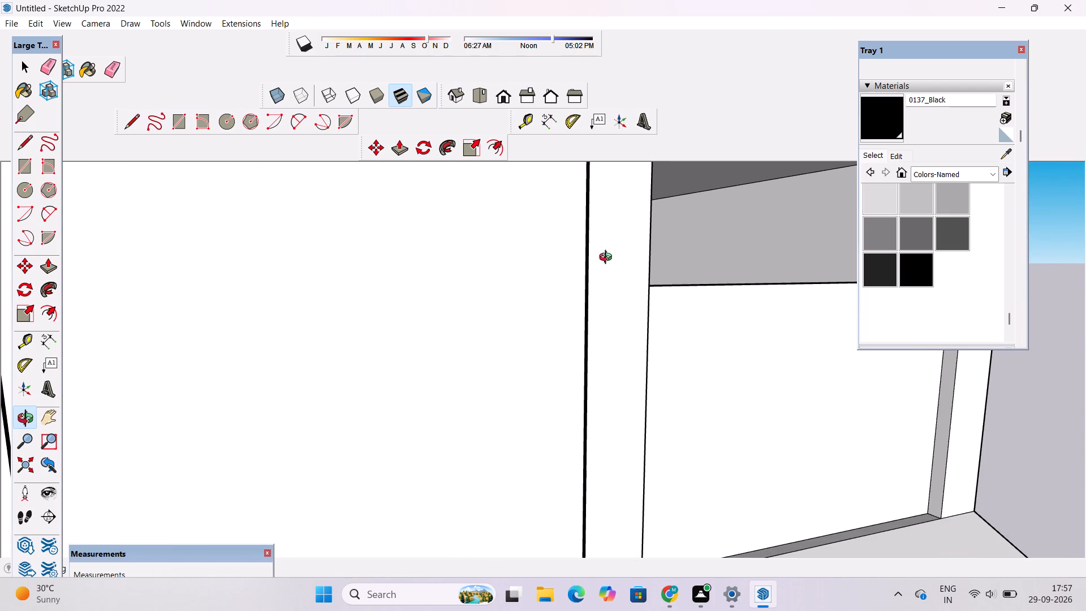
left_click_drag(662, 242, 570, 262)
scroll(548, 262, "down", 4)
scroll(475, 214, "up", 10)
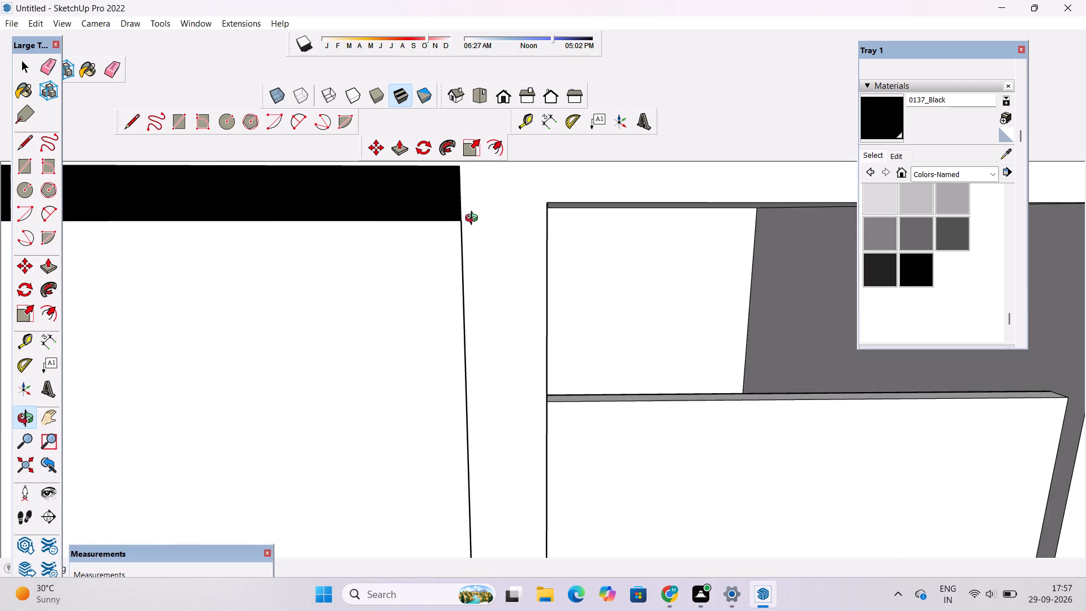
left_click_drag(475, 220, 404, 292)
scroll(462, 173, "up", 3)
left_click_drag(481, 242, 515, 365)
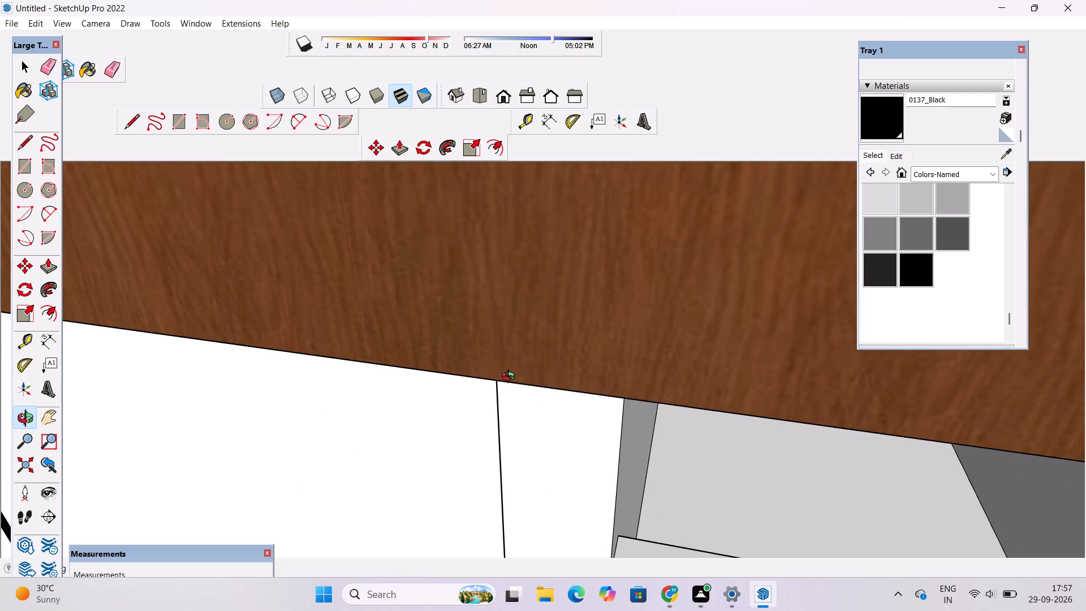
left_click_drag(511, 379, 507, 205)
scroll(545, 268, "down", 10)
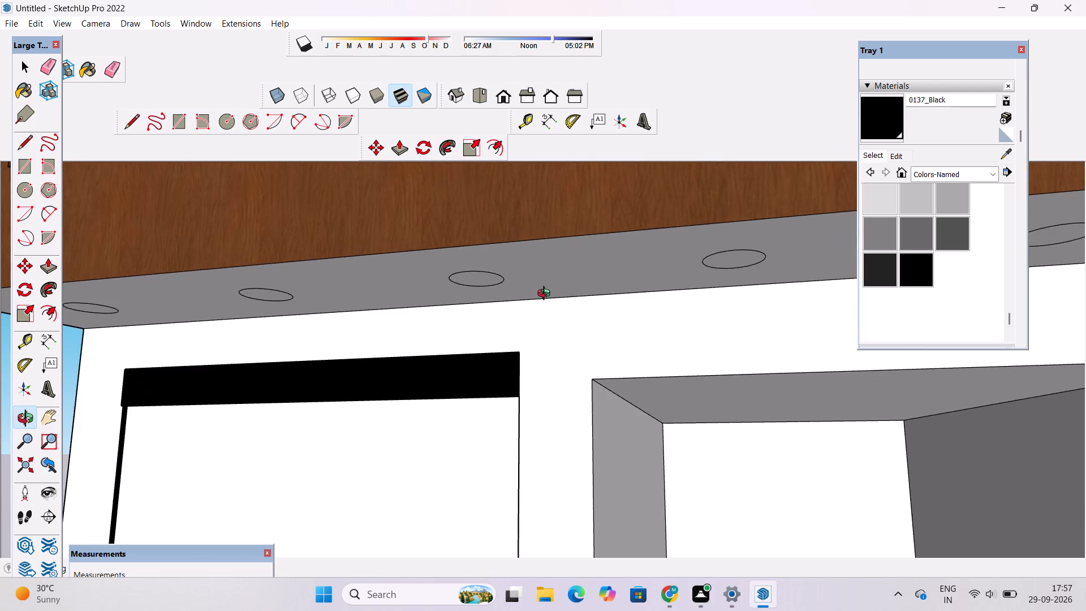
left_click_drag(546, 296, 613, 242, "shift")
scroll(614, 234, "down", 9)
left_click_drag(585, 320, 601, 365)
left_click_drag(600, 365, 623, 328)
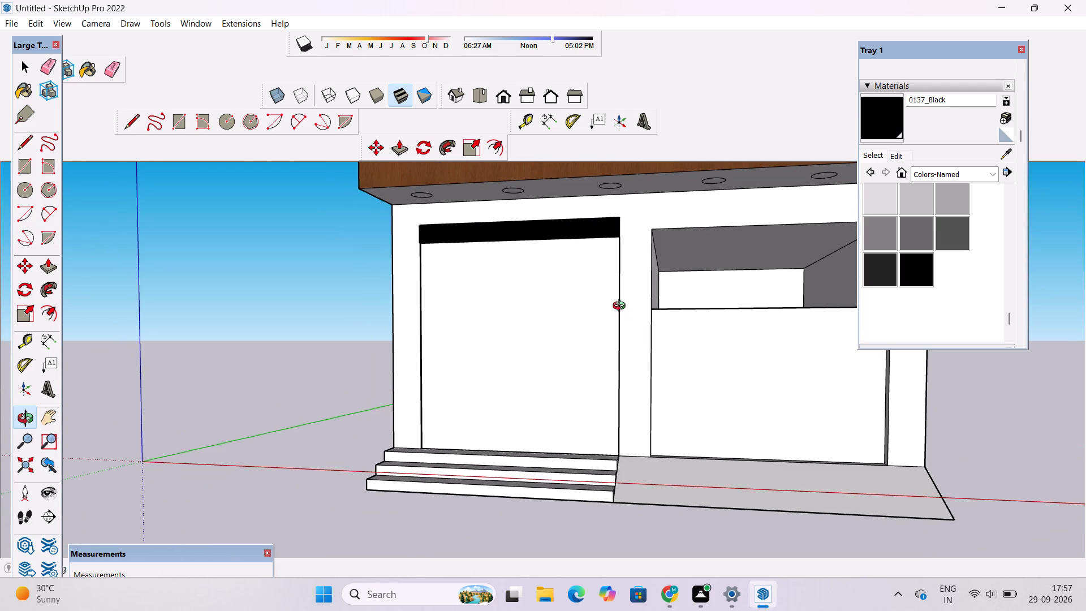
left_click_drag(606, 310, 617, 312)
scroll(592, 303, "down", 4)
left_click_drag(543, 300, 617, 286)
scroll(610, 264, "up", 4)
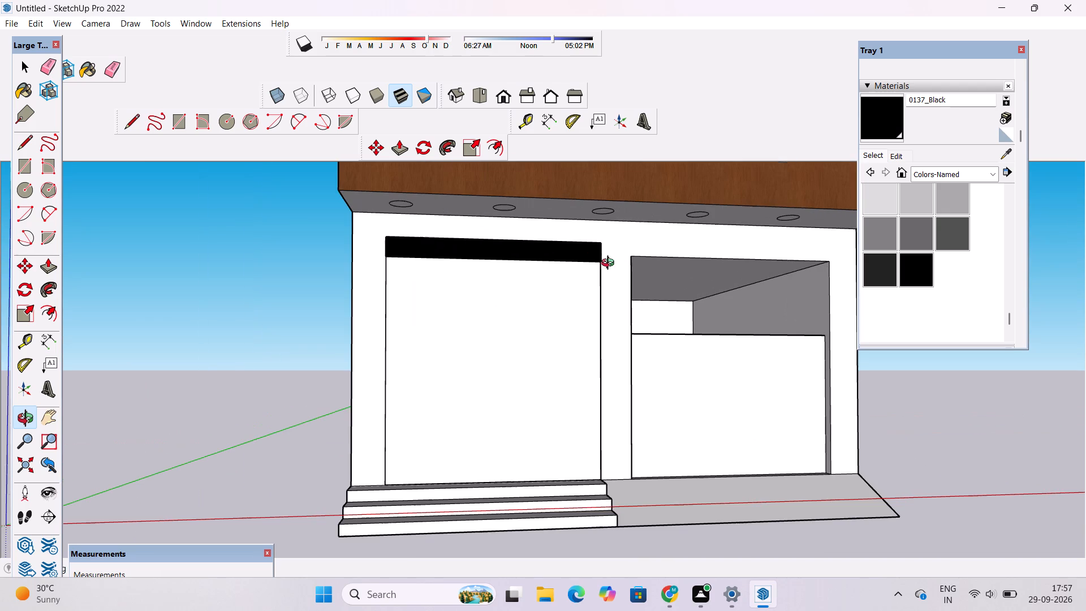
Paint the panel inside the black-edged ground-floor opening with Cladding Siding White from the brick, cladding and siding materials.
left_click(928, 170)
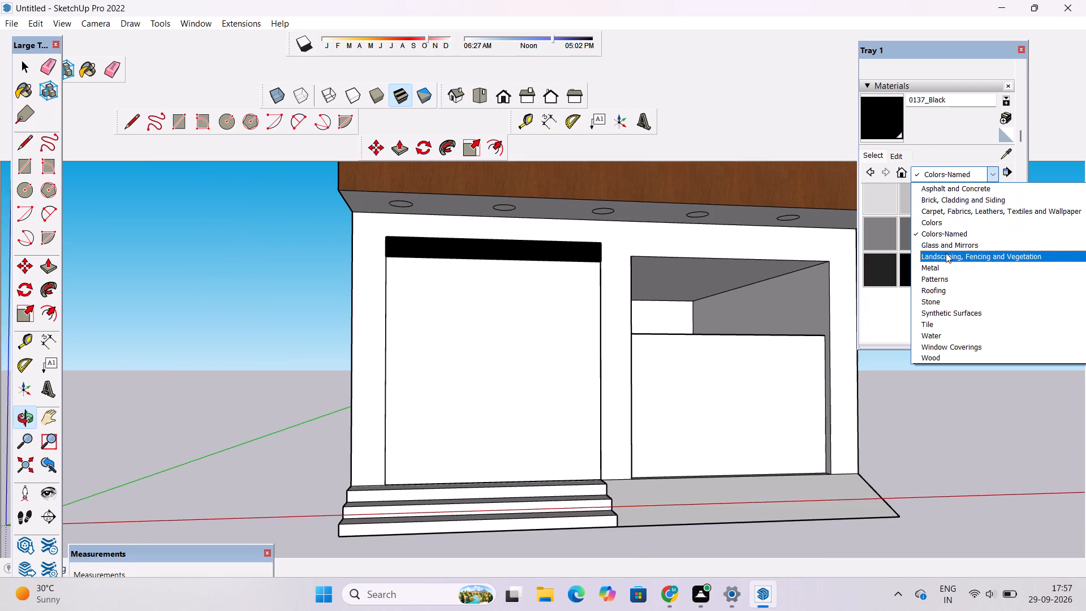
left_click(952, 198)
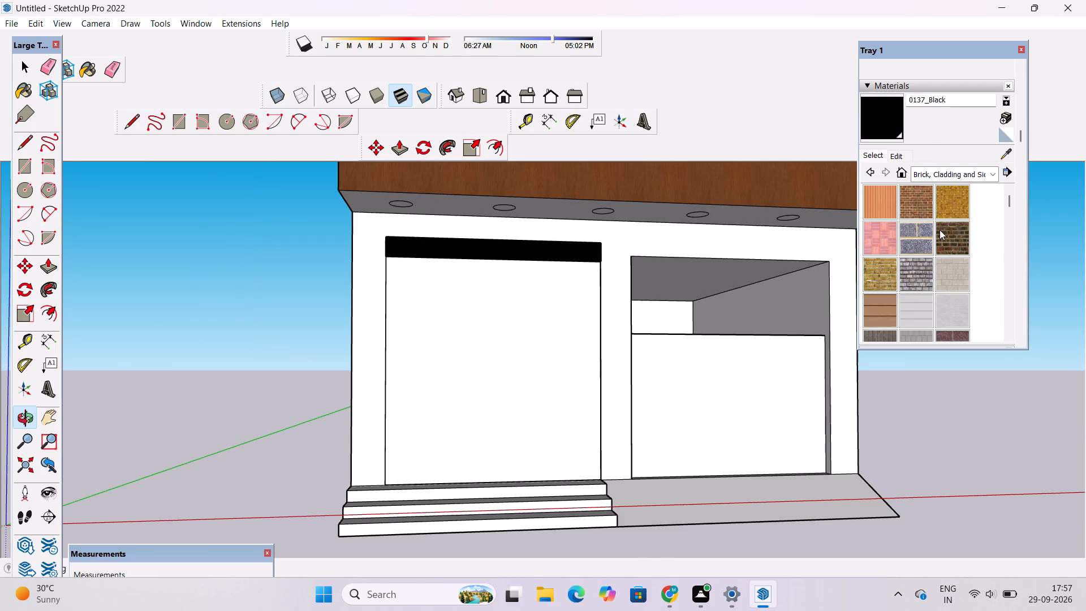
scroll(940, 230, "down", 1)
left_click(921, 244)
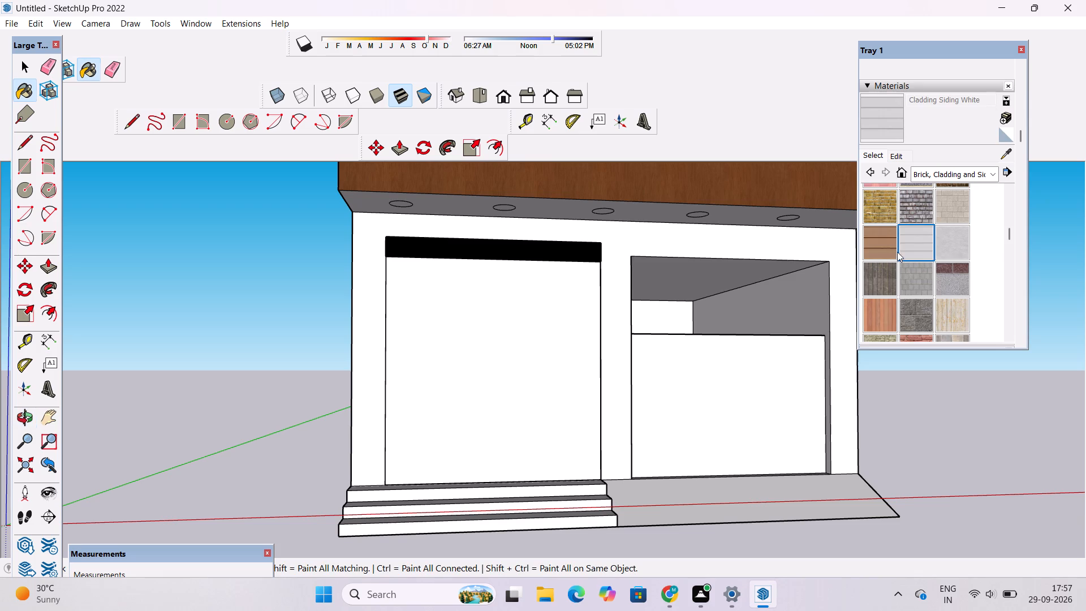
left_click(492, 309)
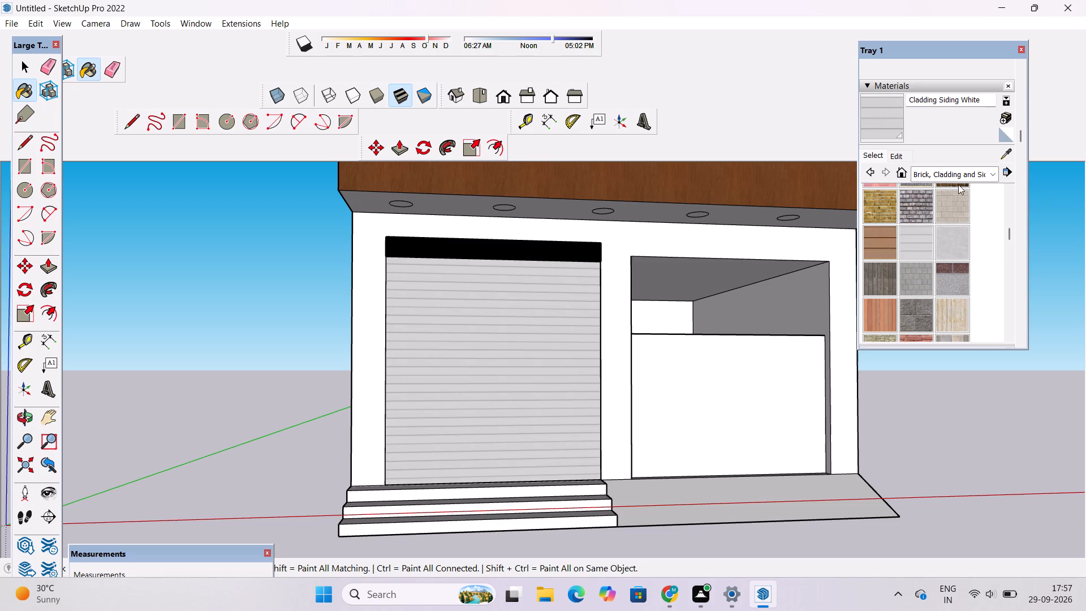
Darken the Cladding Siding White material to a medium grey by lowering its colour brightness.
left_click(897, 158)
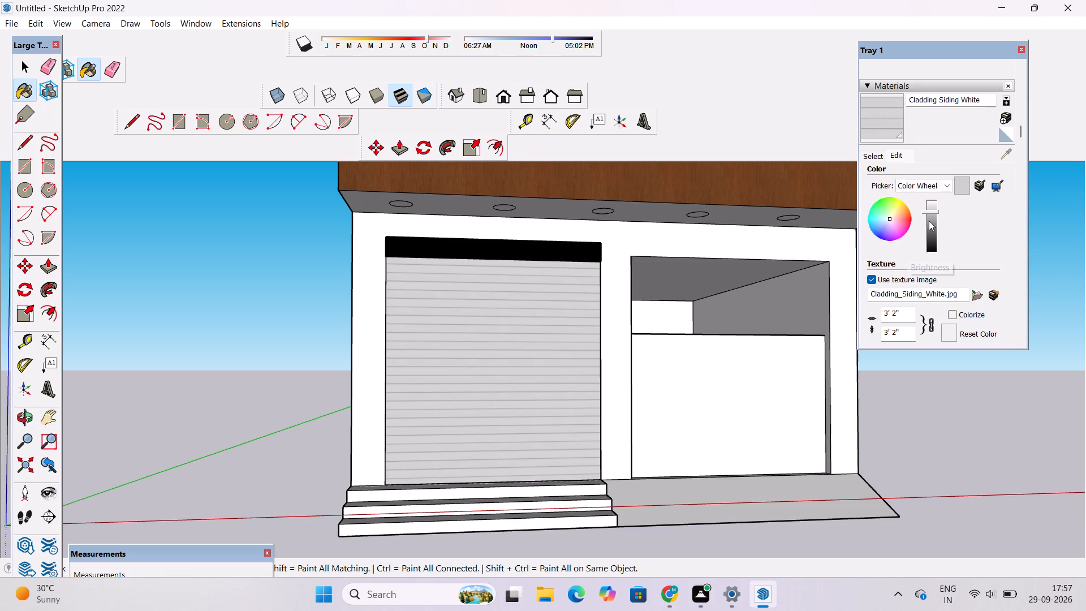
left_click(929, 221)
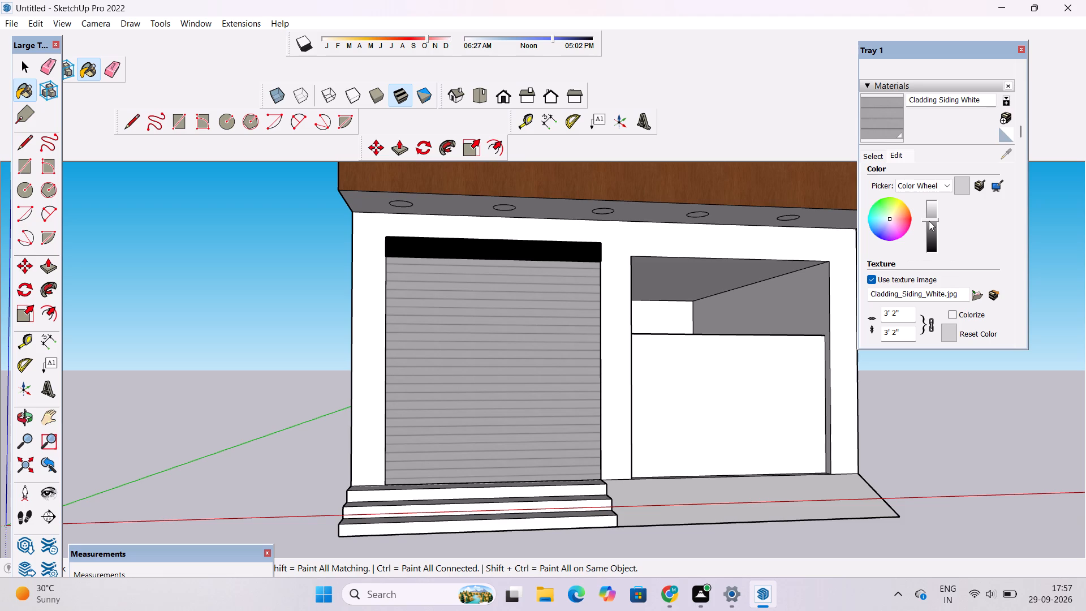
left_click(931, 222)
Examine the grey-clad opening, the entrance steps and the white panel in the adjacent opening from several angles.
key("o")
key("o")
left_click_drag(21, 415, 29, 403)
scroll(316, 268, "down", 4)
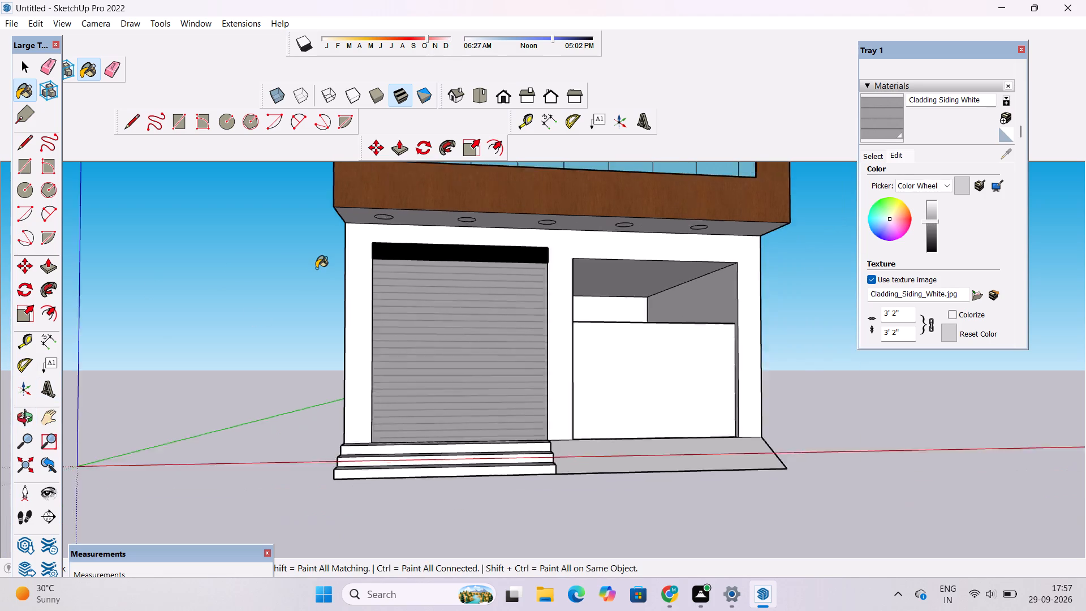
scroll(316, 268, "down", 1)
left_click_drag(19, 415, 34, 410)
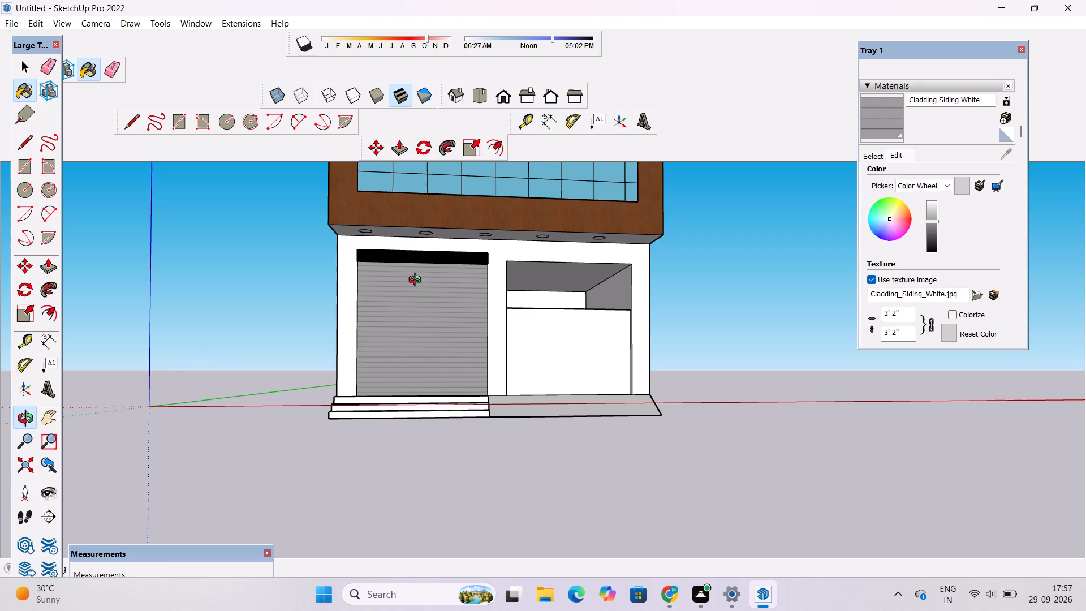
scroll(417, 281, "up", 3)
left_click_drag(623, 265, 536, 319)
scroll(525, 307, "up", 4)
left_click_drag(530, 305, 433, 243, "shift")
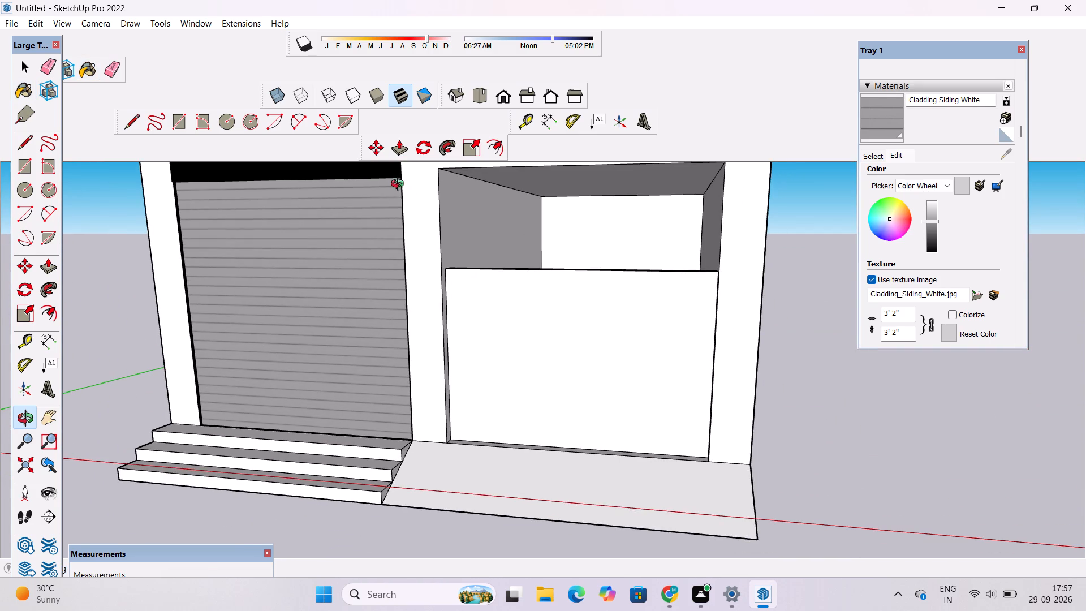
scroll(399, 187, "down", 4)
left_click_drag(460, 283, 483, 271)
scroll(488, 233, "down", 1)
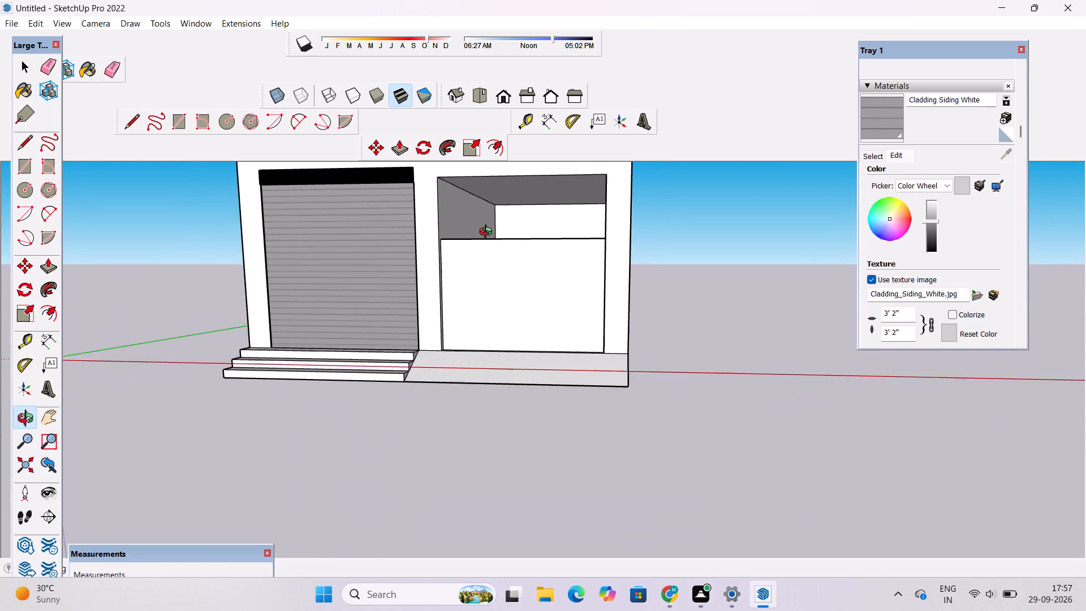
scroll(488, 233, "down", 1)
left_click_drag(488, 233, 500, 269, "shift")
left_click_drag(489, 294, 532, 261)
scroll(498, 295, "up", 4)
left_click_drag(489, 328, 429, 184, "shift")
left_click_drag(433, 240, 435, 263)
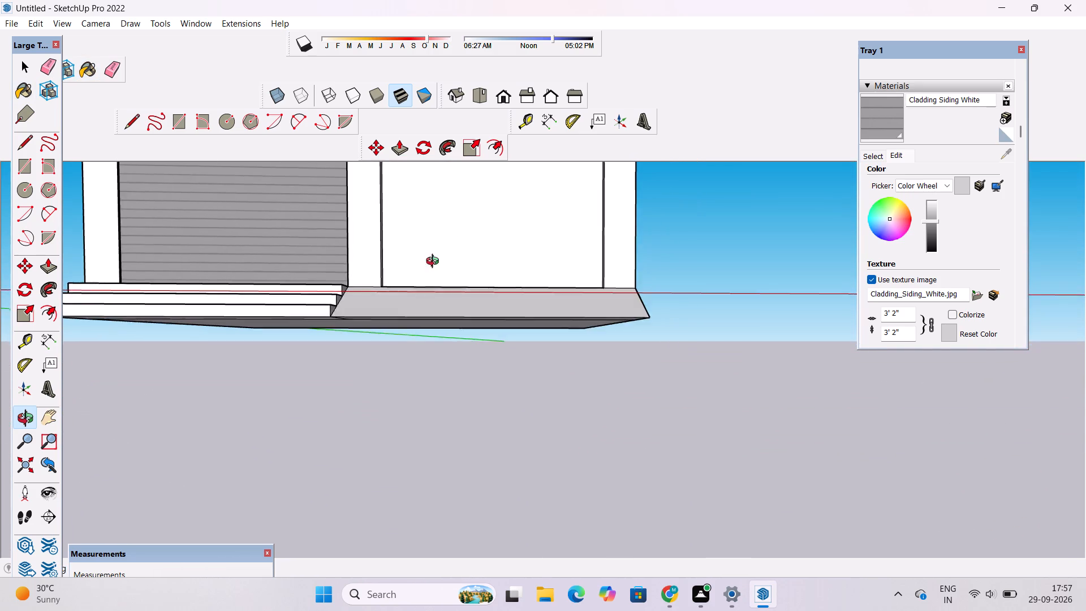
left_click_drag(435, 263, 435, 276)
scroll(421, 212, "up", 4)
left_click_drag(425, 211, 425, 260, "shift")
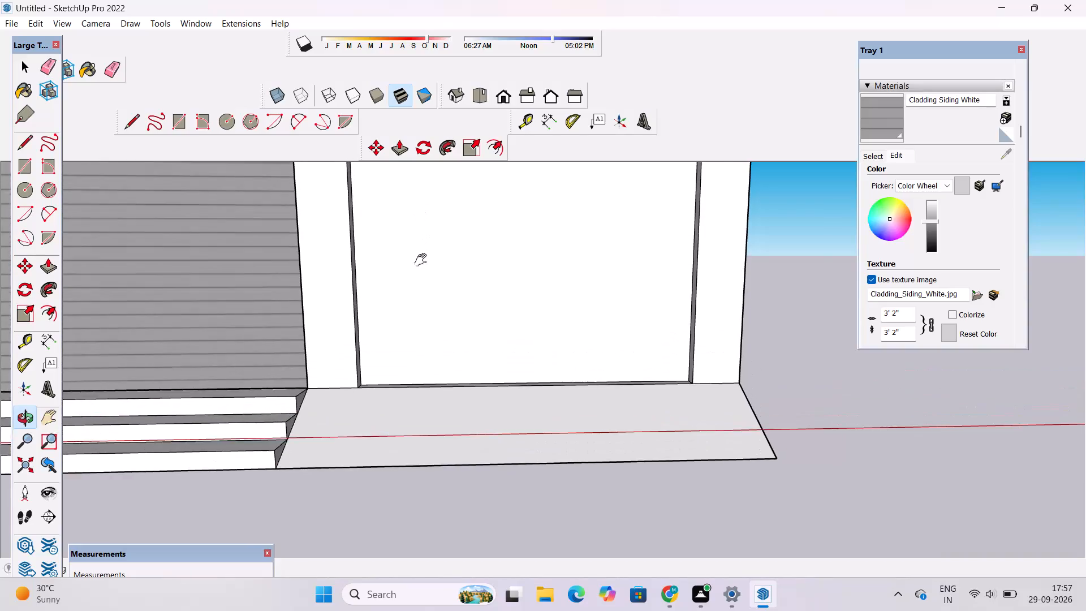
scroll(421, 253, "up", 2)
left_click_drag(402, 266, 349, 337, "shift")
scroll(345, 308, "down", 3, "shift")
left_click_drag(383, 273, 333, 323, "shift")
scroll(321, 330, "up", 2, "shift")
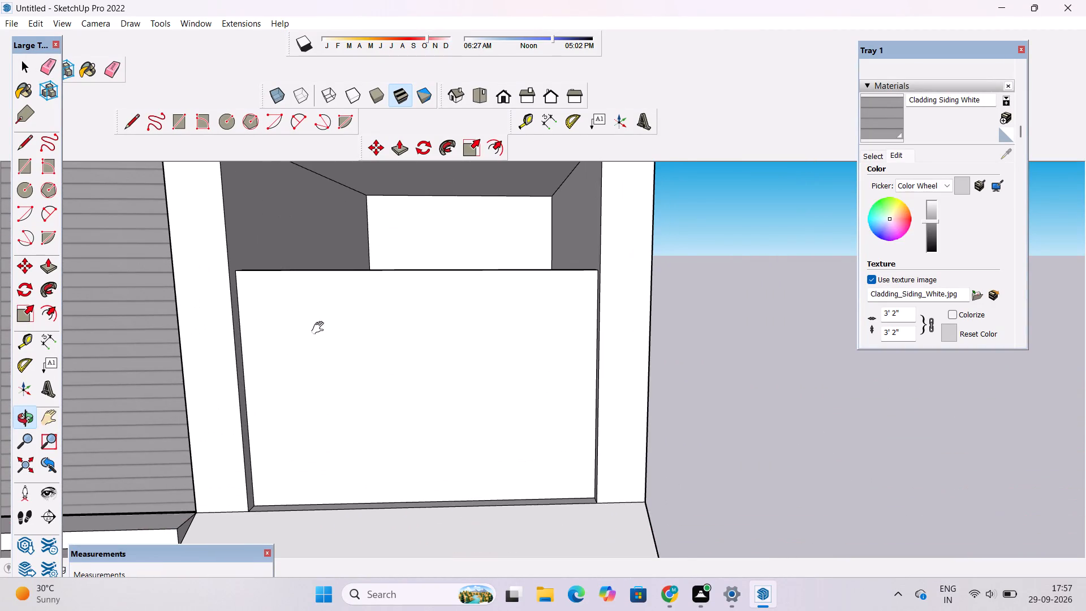
left_click_drag(320, 328, 322, 338, "shift")
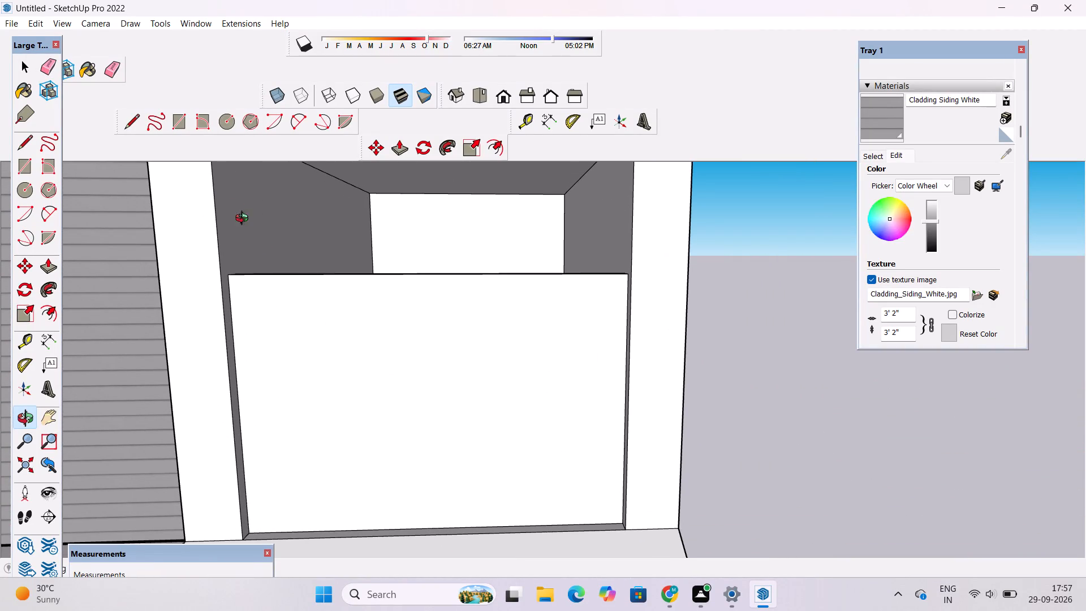
left_click_drag(309, 325, 327, 263, "shift")
left_click_drag(335, 289, 344, 279)
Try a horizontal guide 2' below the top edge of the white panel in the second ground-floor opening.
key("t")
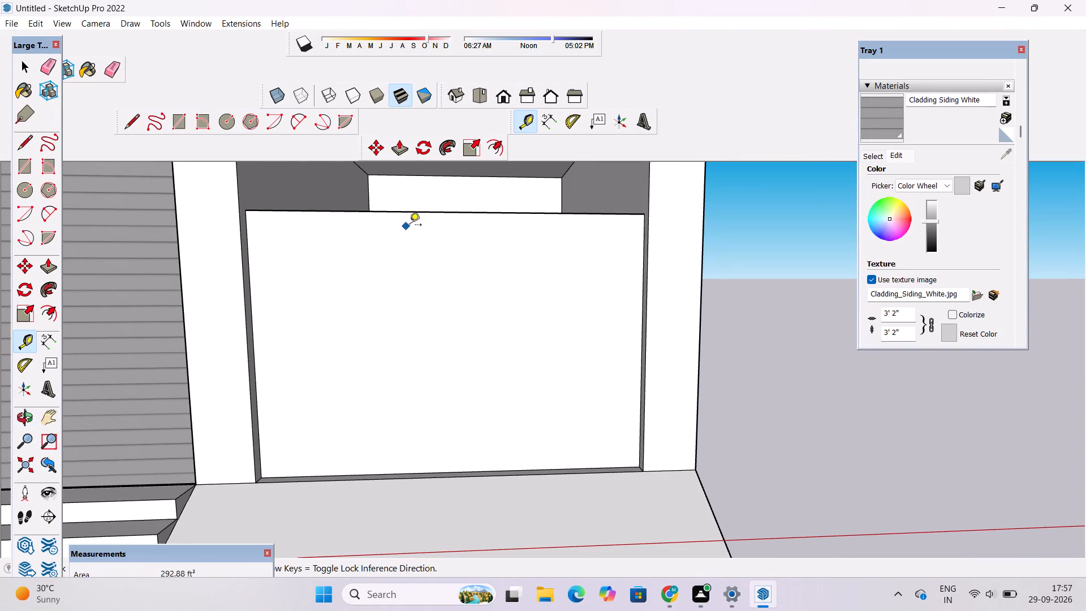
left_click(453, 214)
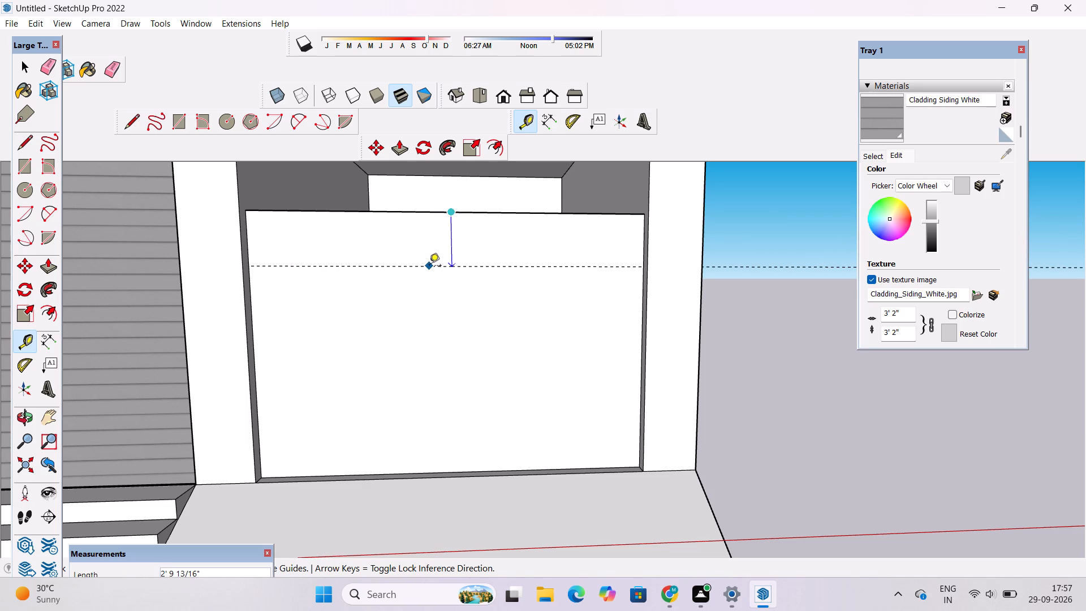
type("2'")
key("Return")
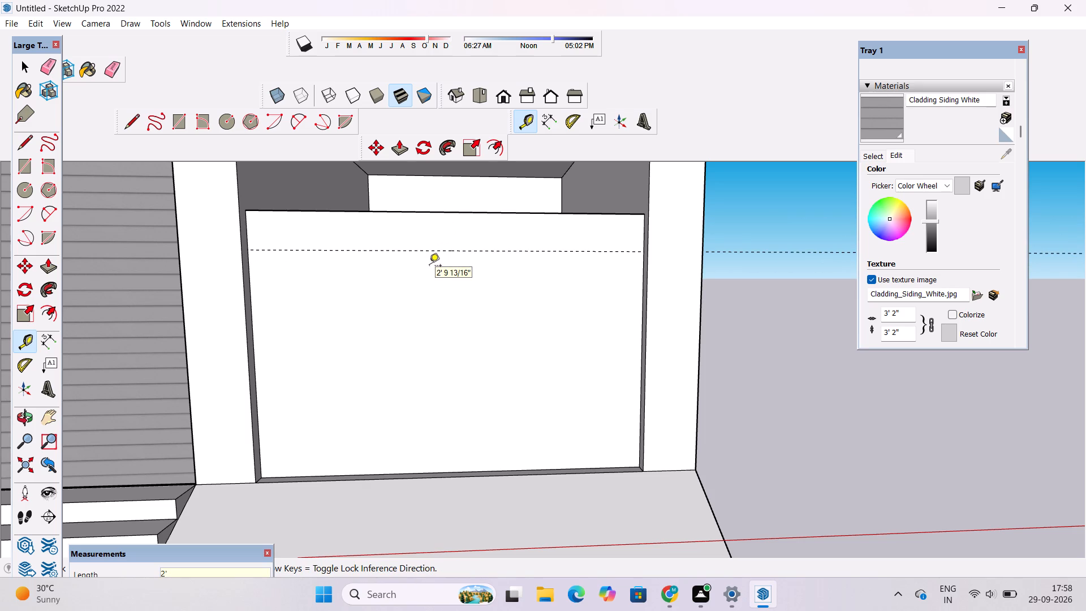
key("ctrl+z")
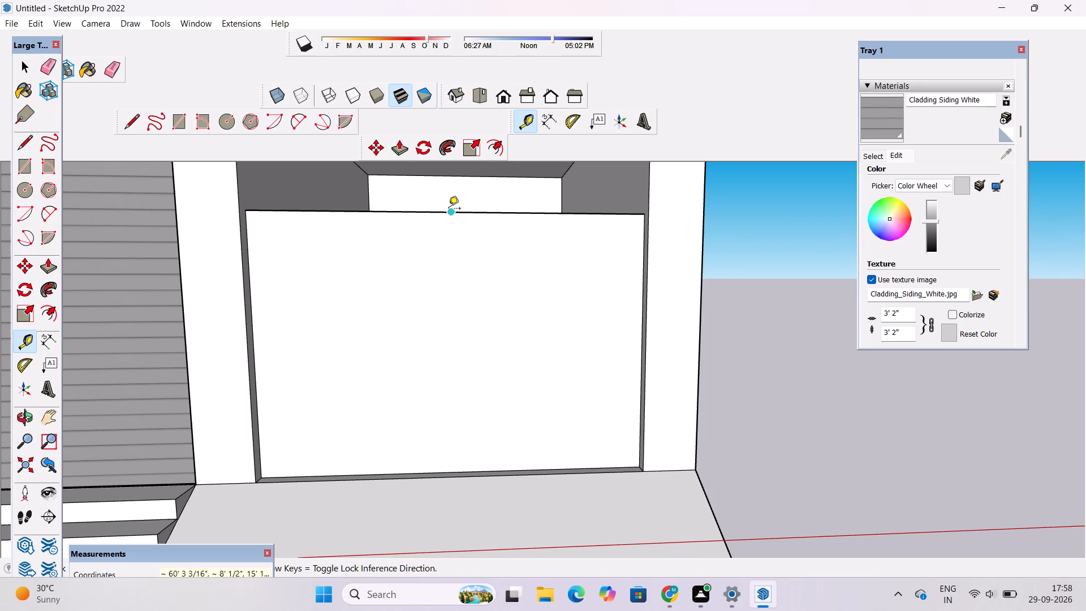
Place a horizontal guide 6" below the top edge of the white panel in the second ground-floor opening.
left_click(451, 214)
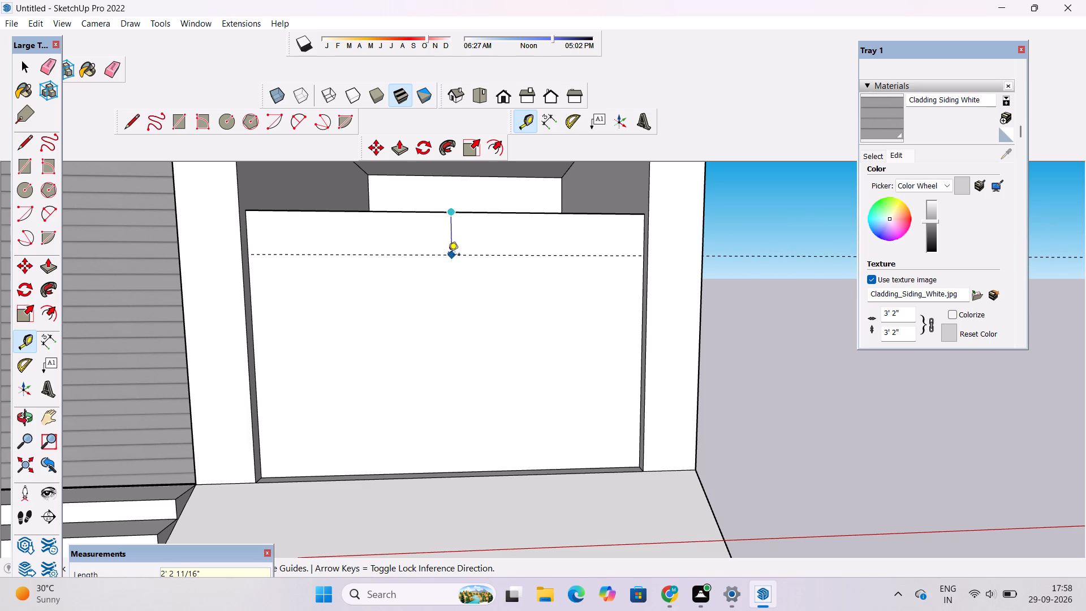
type("6\"")
key("Return")
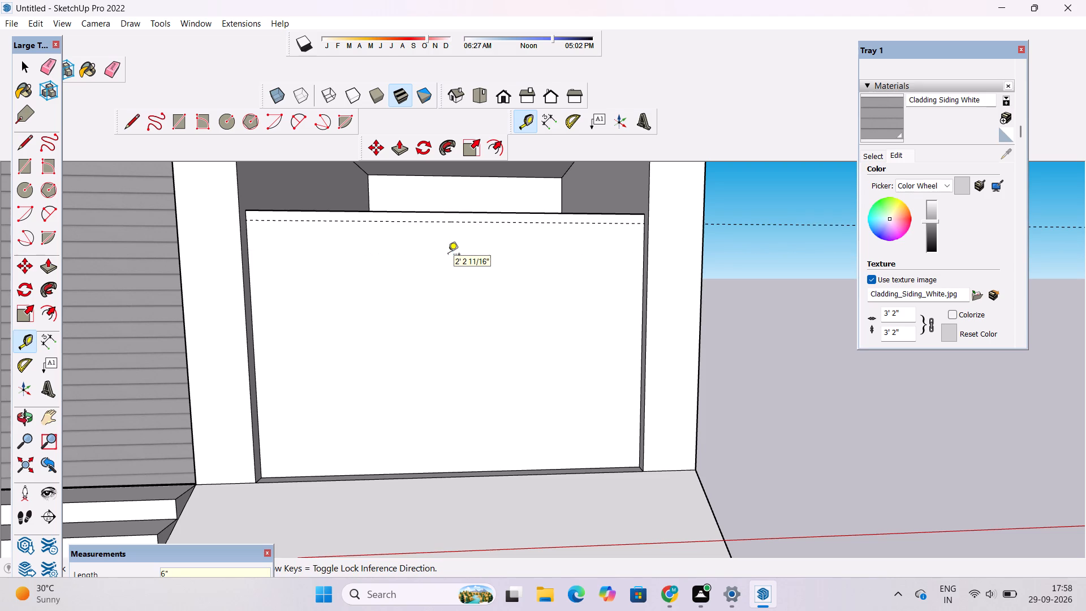
Place a vertical guide 6" inside the white panel's side edge nearest the grey-clad opening.
scroll(264, 332, "up", 9)
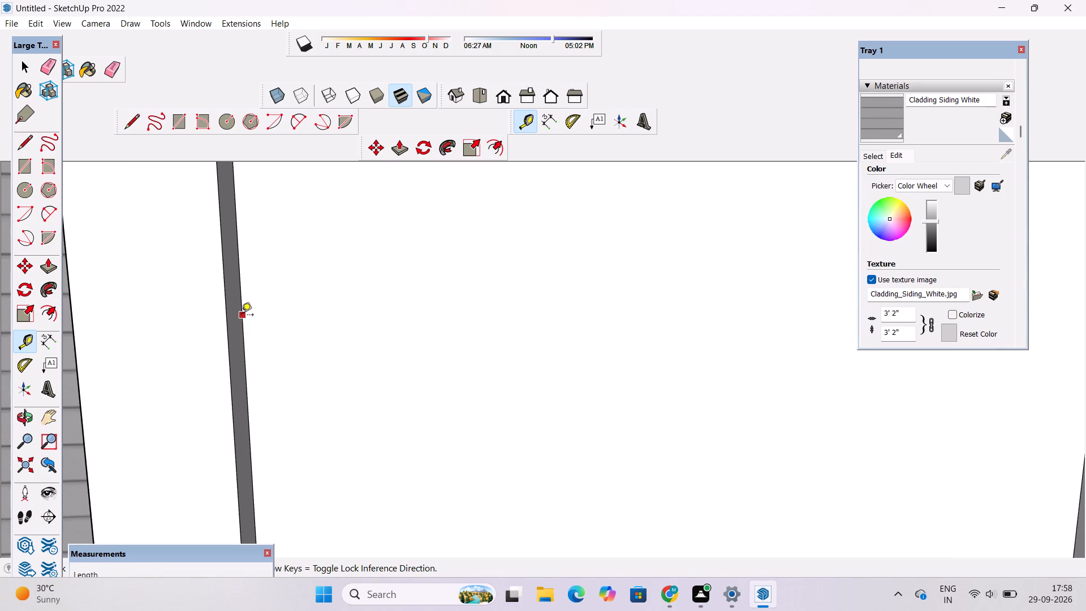
left_click(243, 358)
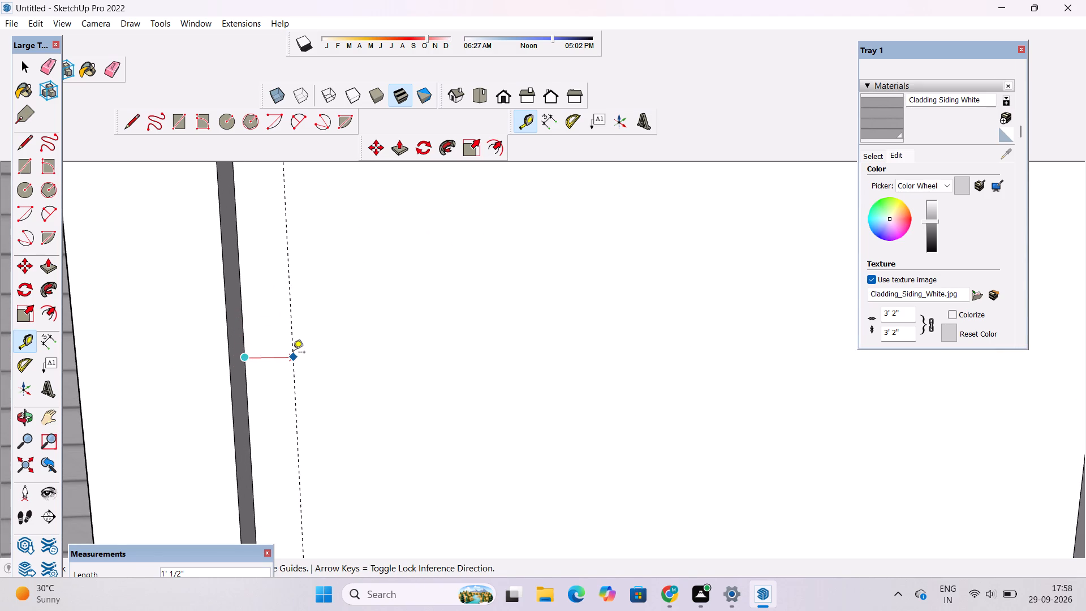
type("6\"")
key("Return")
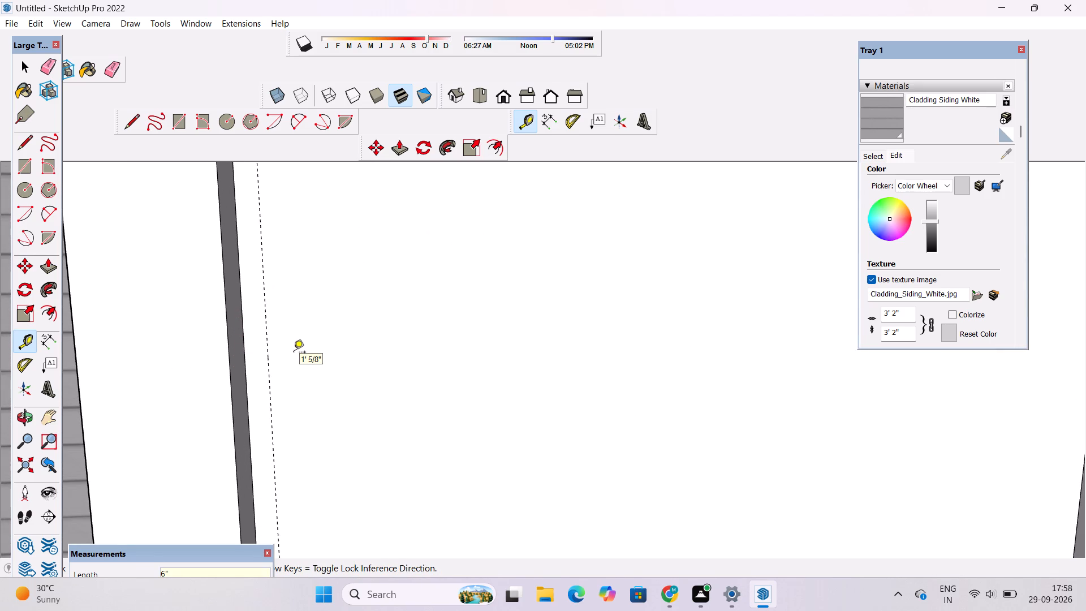
Place a vertical guide 6" inside the white panel's side edge farthest from the grey-clad opening.
scroll(291, 329, "down", 10)
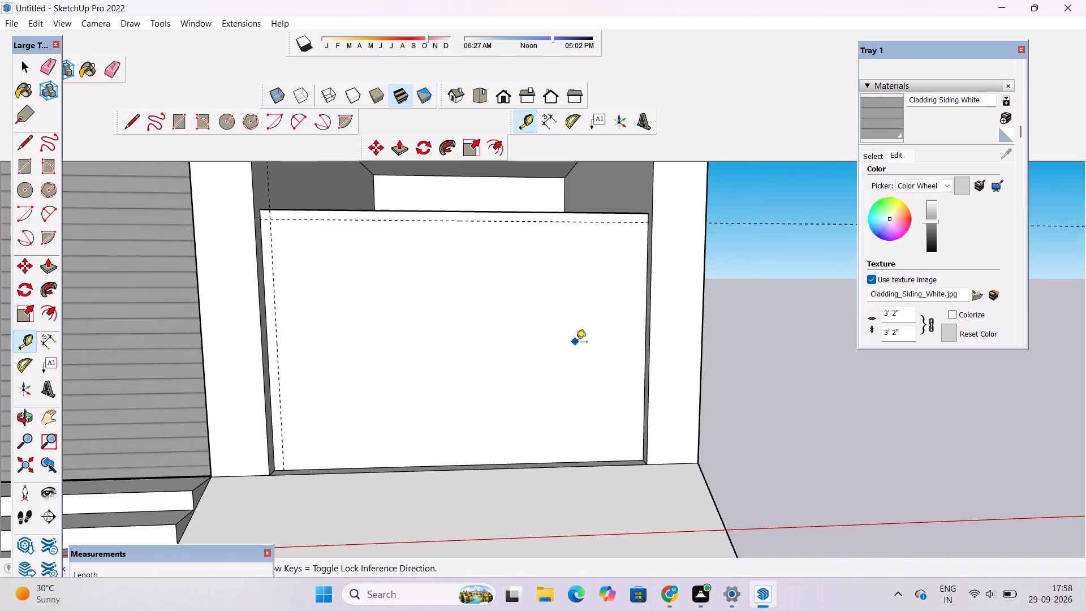
scroll(579, 342, "up", 3)
scroll(678, 328, "up", 2)
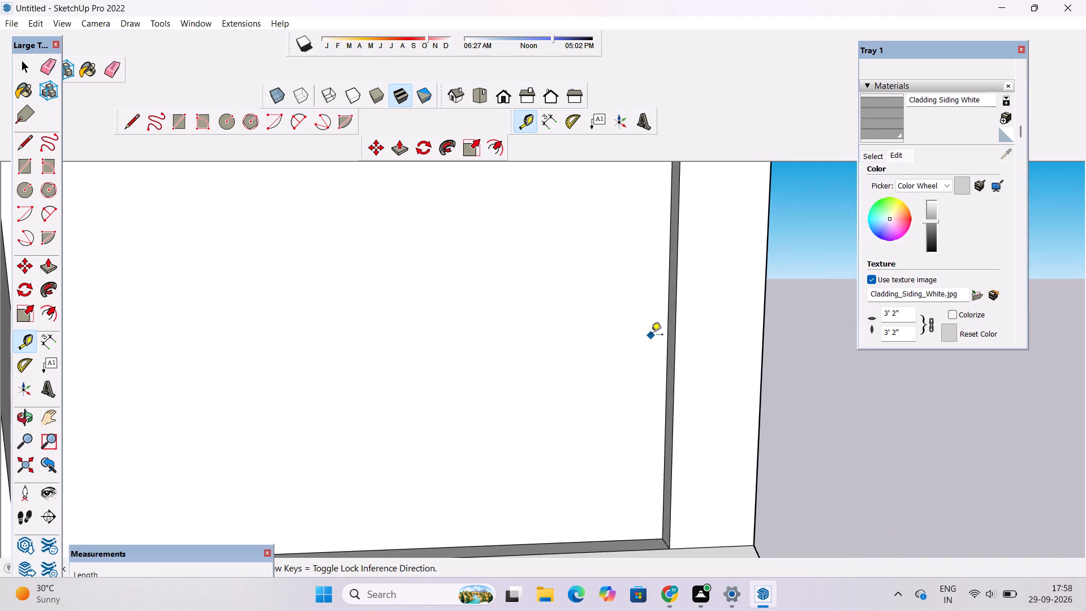
scroll(647, 328, "down", 3)
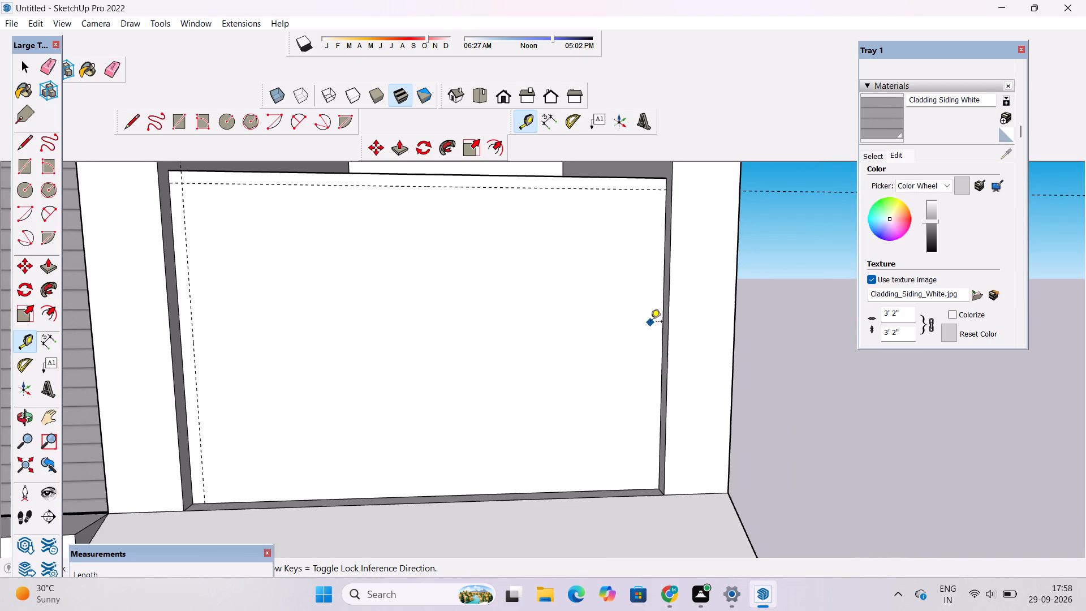
scroll(655, 339, "up", 7)
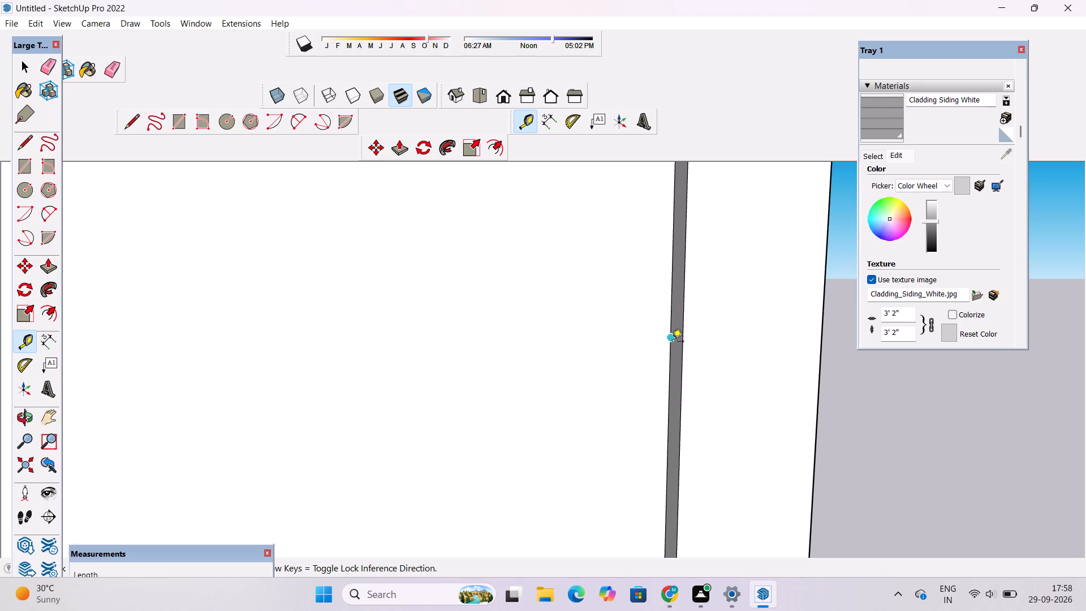
left_click(670, 340)
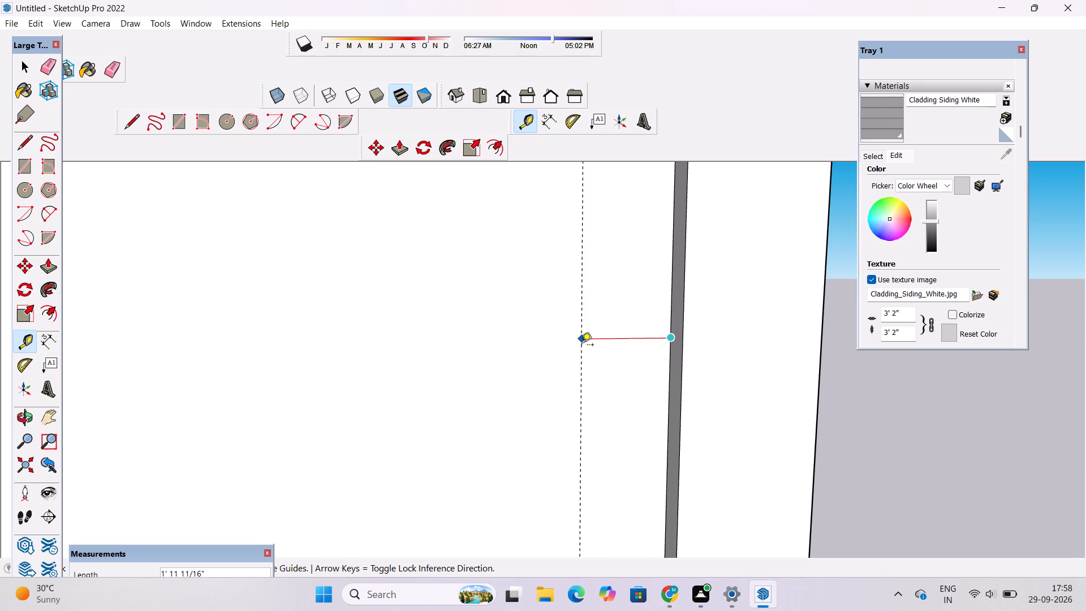
type("6\"")
key("Return")
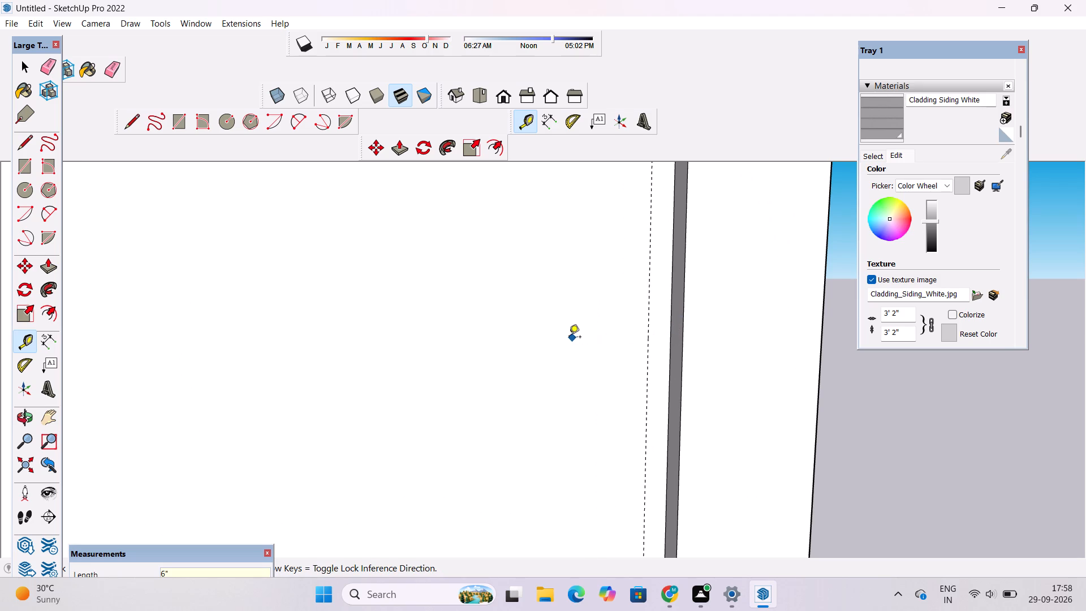
Place a horizontal guide 6" above the white panel's bottom edge.
scroll(545, 334, "down", 8)
scroll(476, 496, "up", 3)
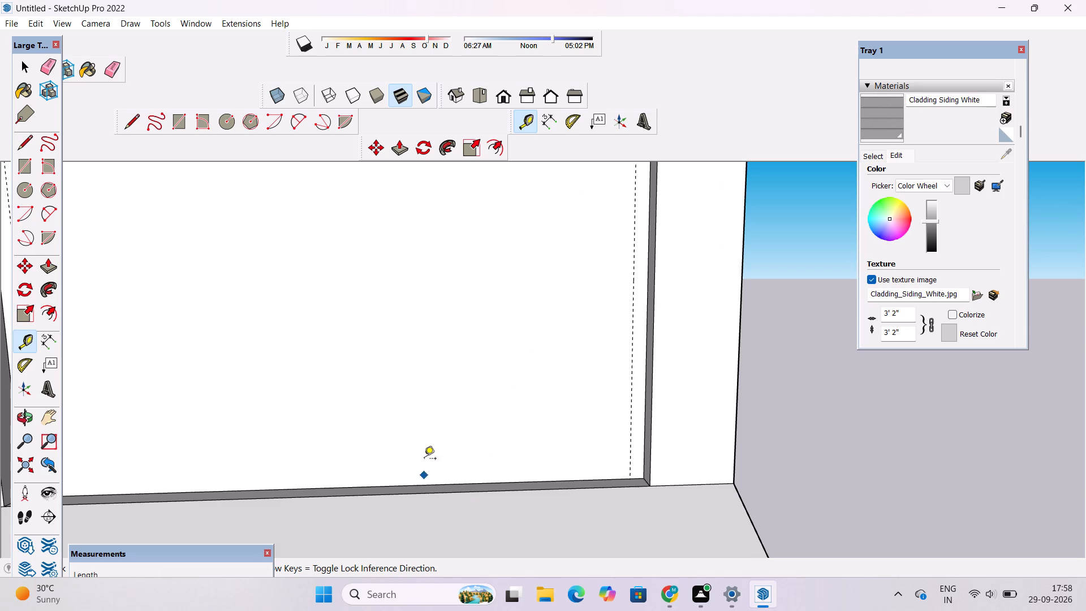
scroll(420, 438, "down", 4)
scroll(385, 508, "up", 13)
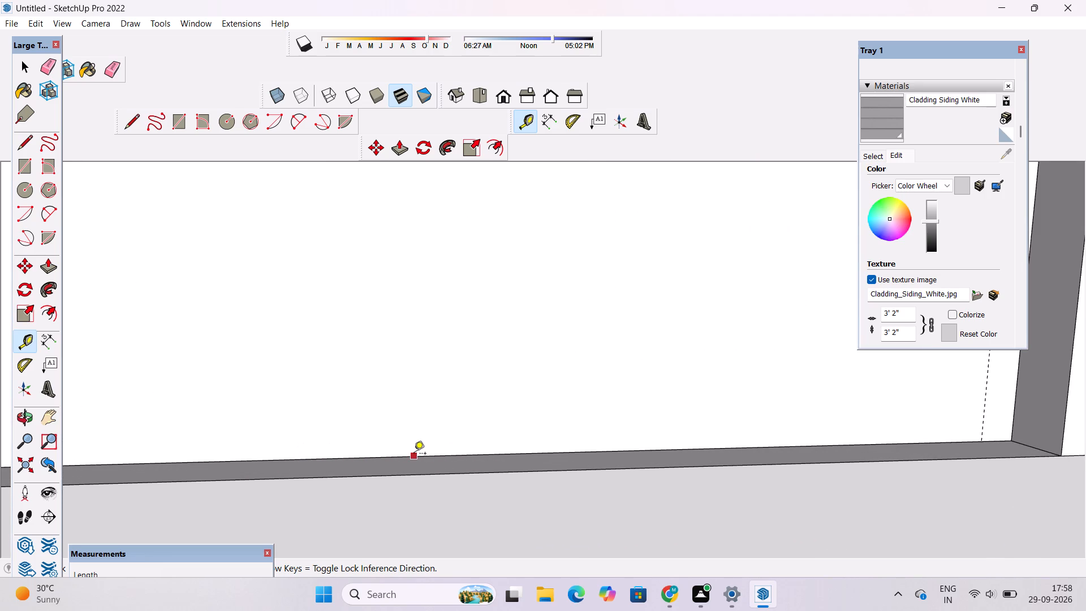
scroll(414, 454, "down", 8)
scroll(304, 457, "down", 10)
scroll(347, 450, "up", 5)
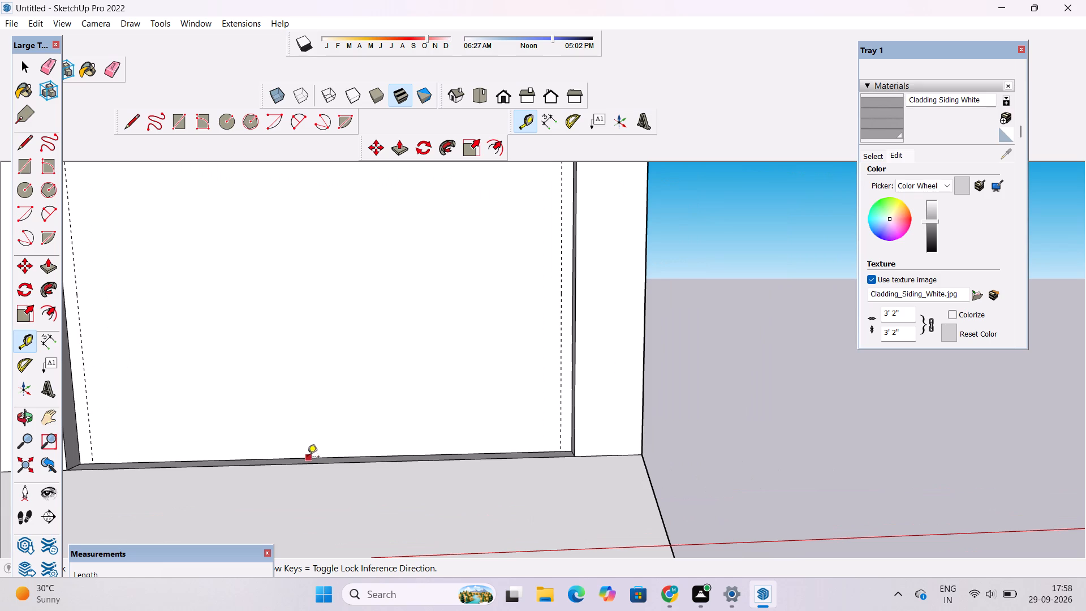
left_click(333, 459)
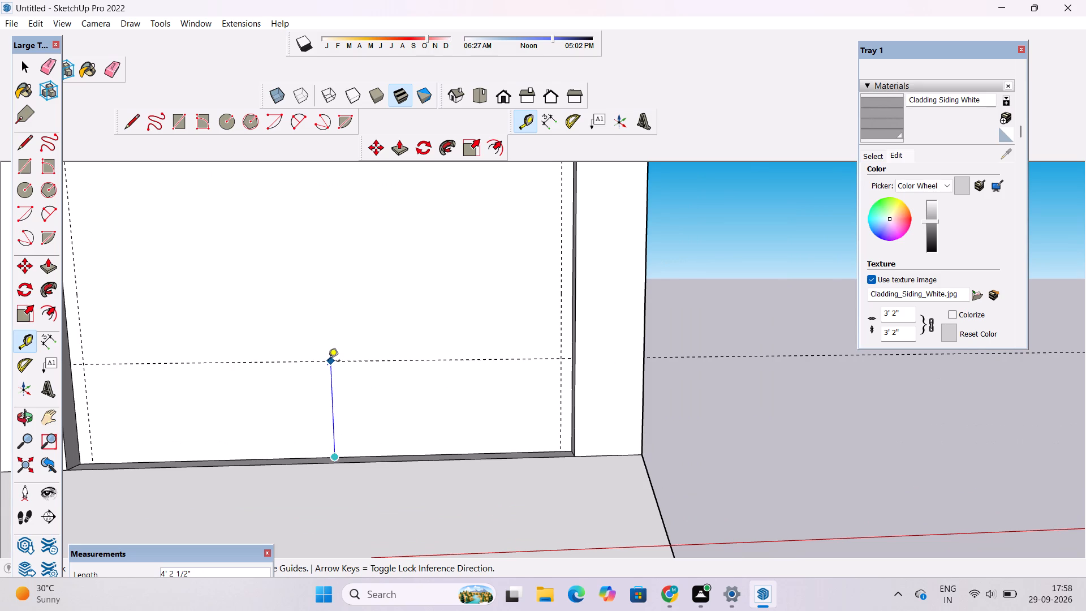
type("6\"")
key("Return")
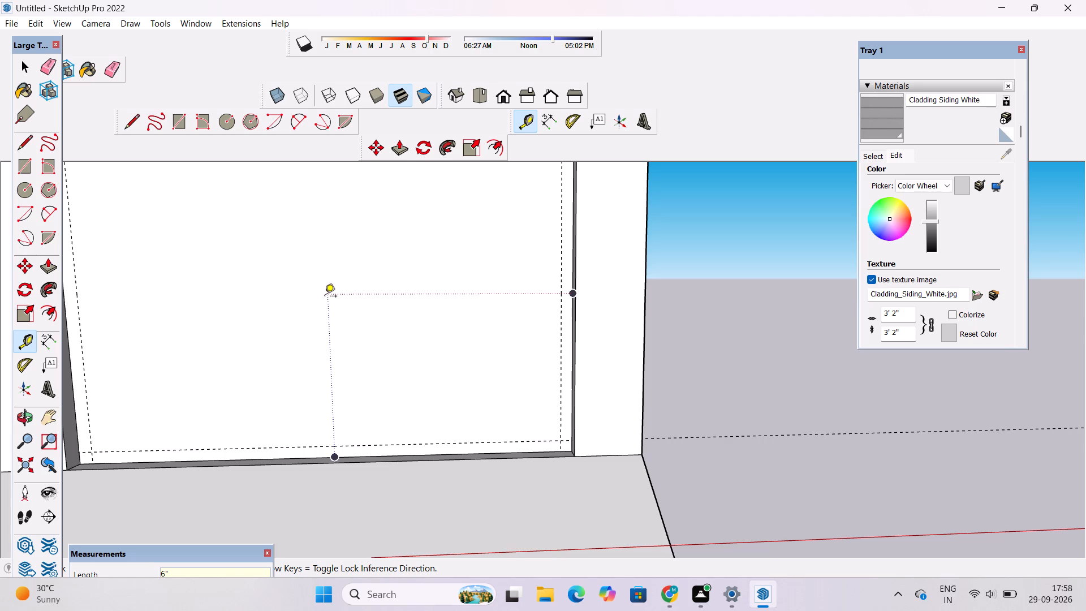
Place a vertical guide 6' from the panel's inset side guide nearest the grey-clad opening, towards the panel's middle.
scroll(325, 297, "down", 9)
scroll(236, 282, "up", 7)
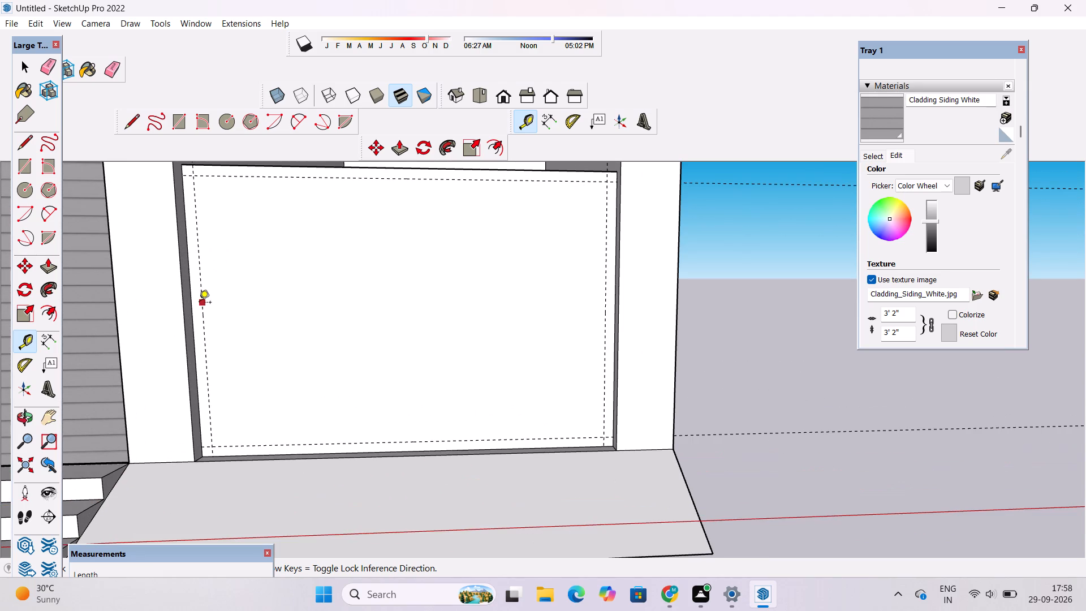
left_click(199, 303)
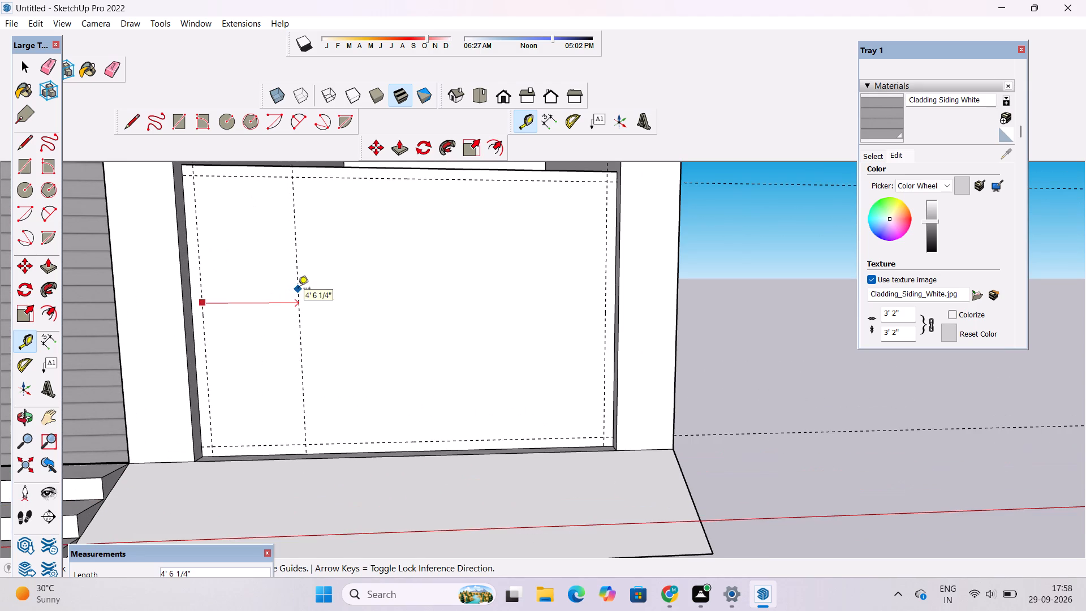
scroll(298, 289, "down", 1)
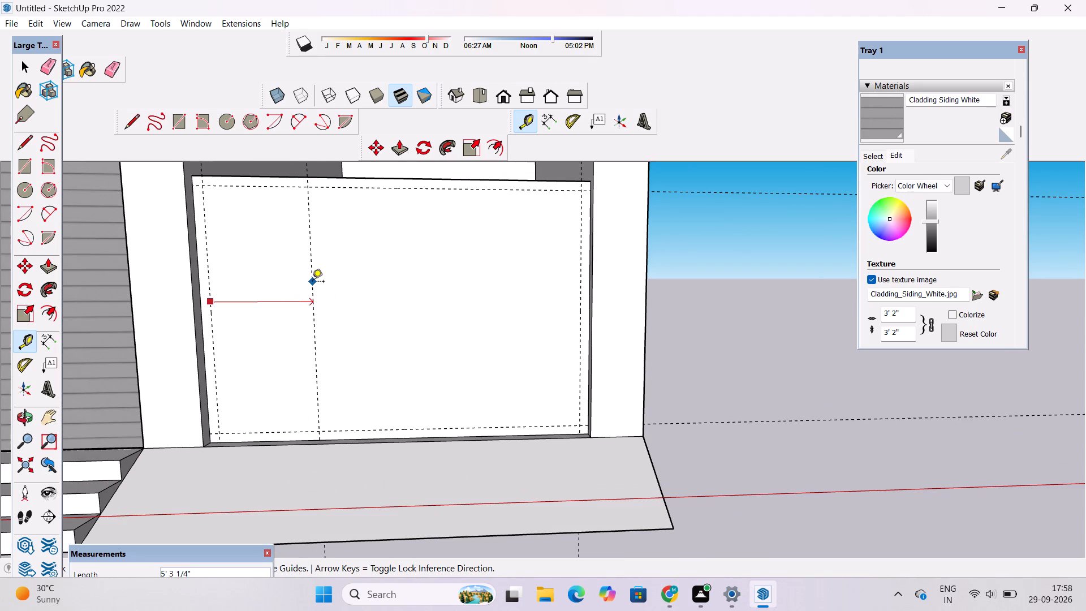
type("6'")
key("Return")
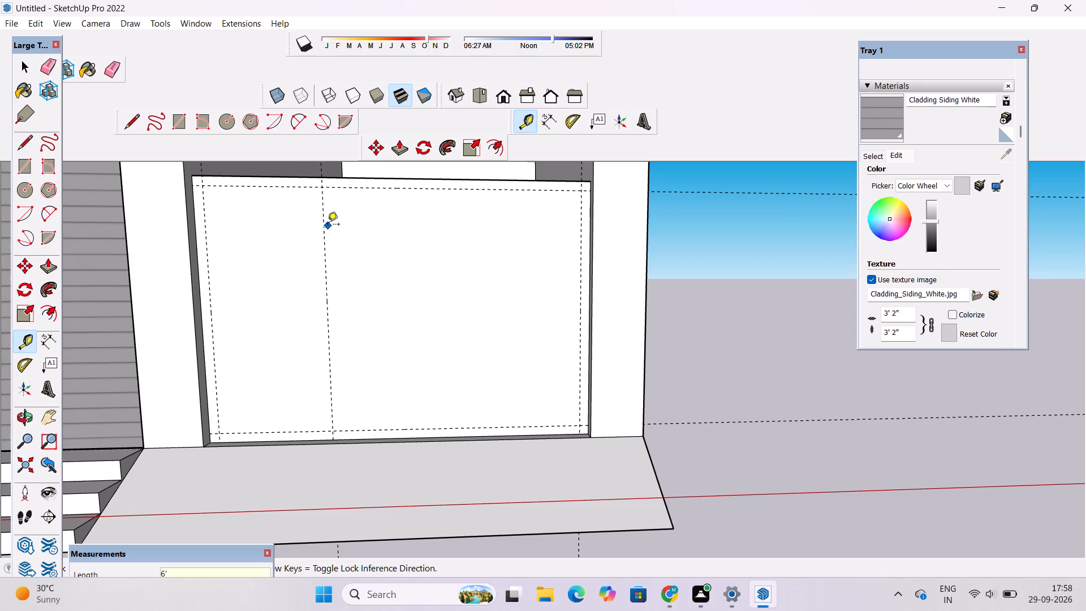
Place another vertical guide about 7' 3" beyond the first intermediate guide, towards the panel's far side.
left_click(325, 223)
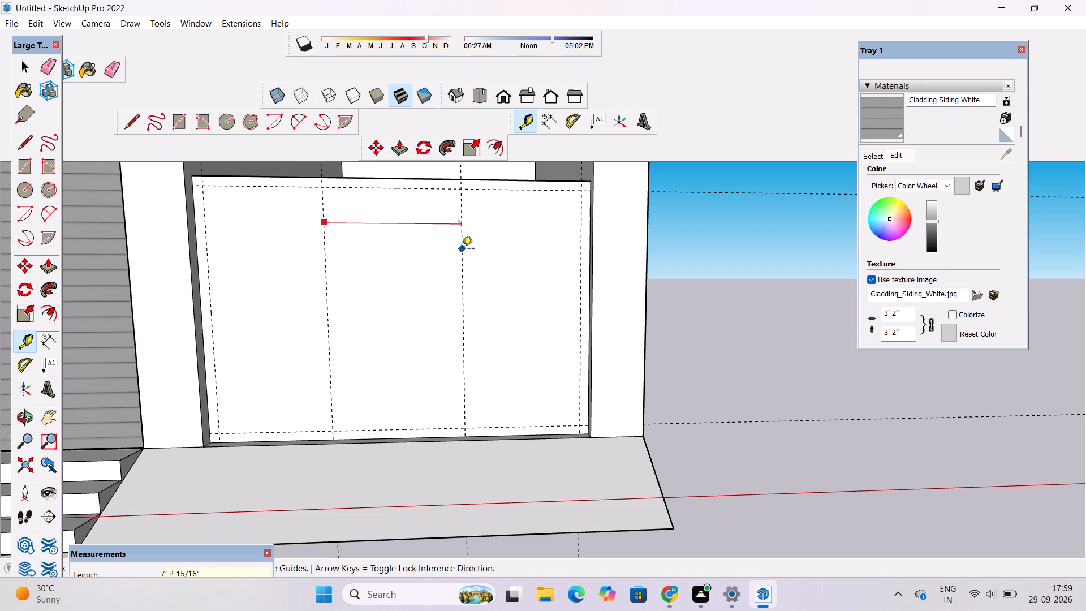
left_click(462, 249)
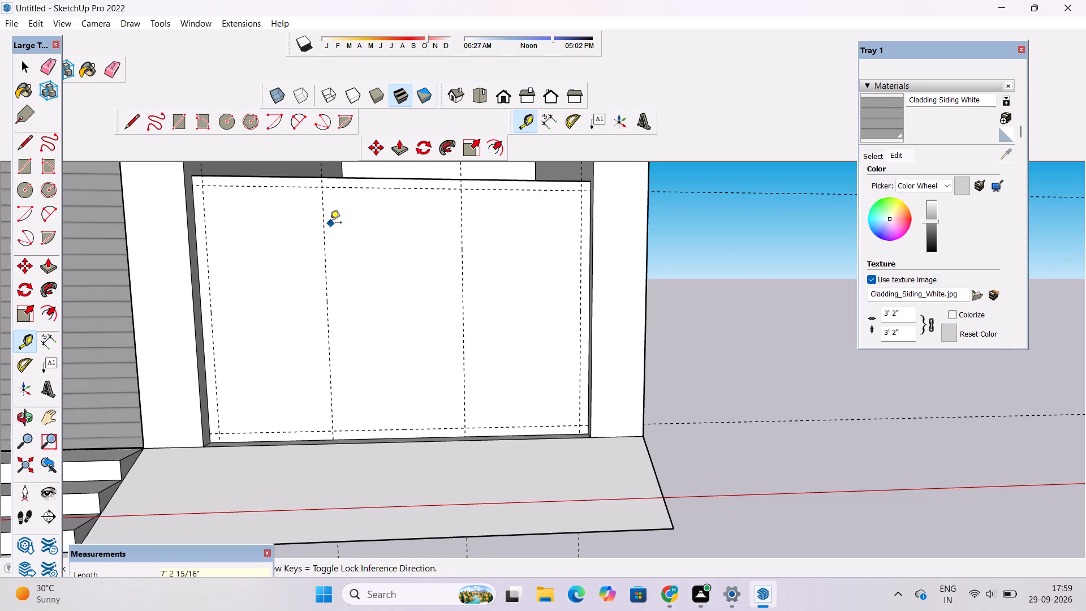
Pair each of the two intermediate vertical guides with another guide 6" away, on the side away from the grey-clad opening.
left_click(325, 218)
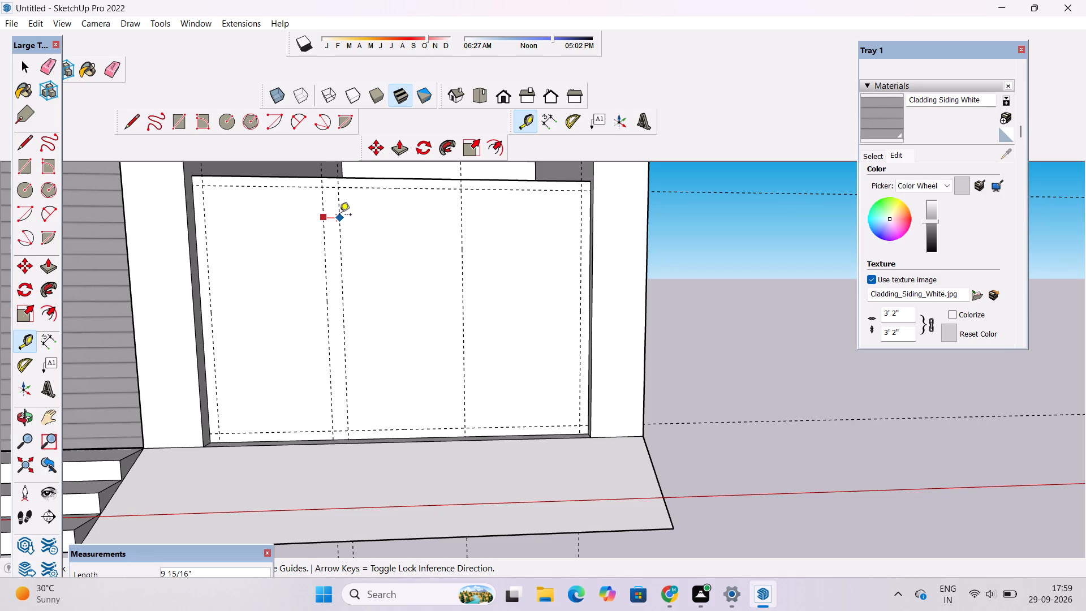
key("6")
key("shift+quotedbl")
key("Return")
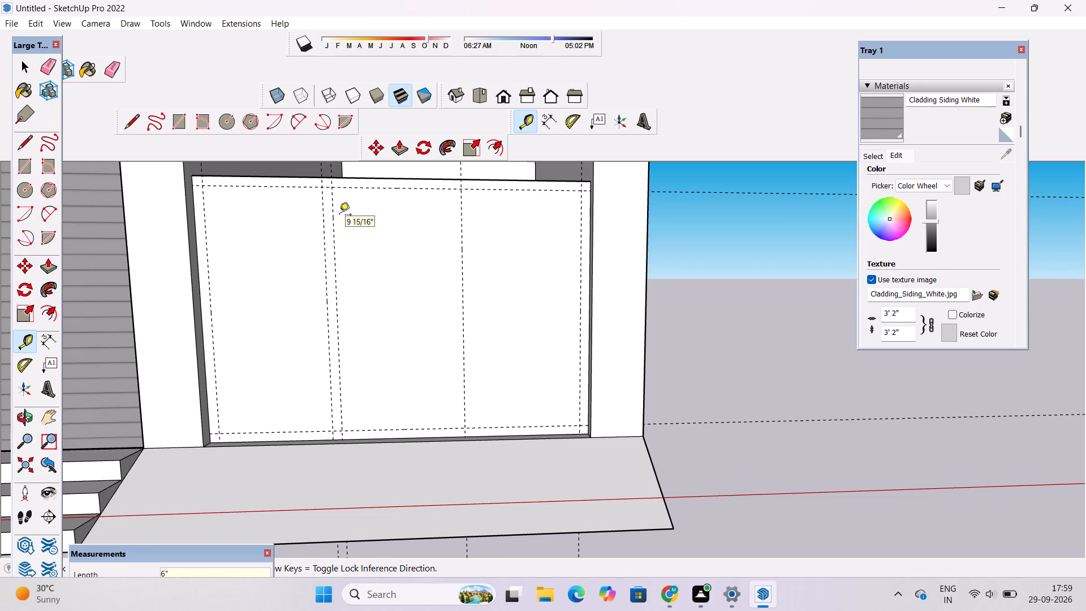
left_click(462, 231)
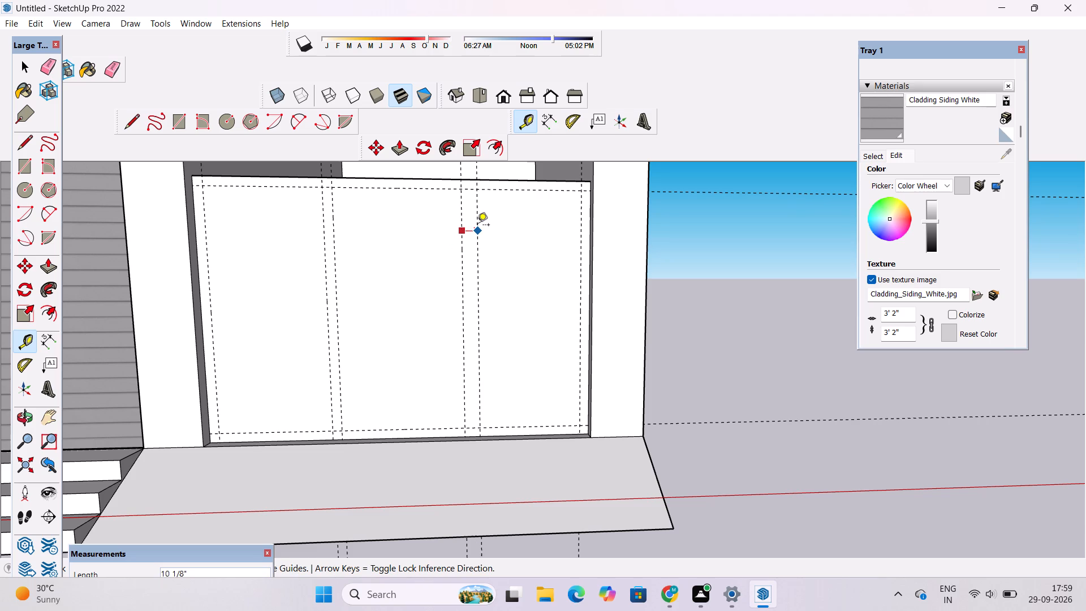
type("6\"")
key("Return")
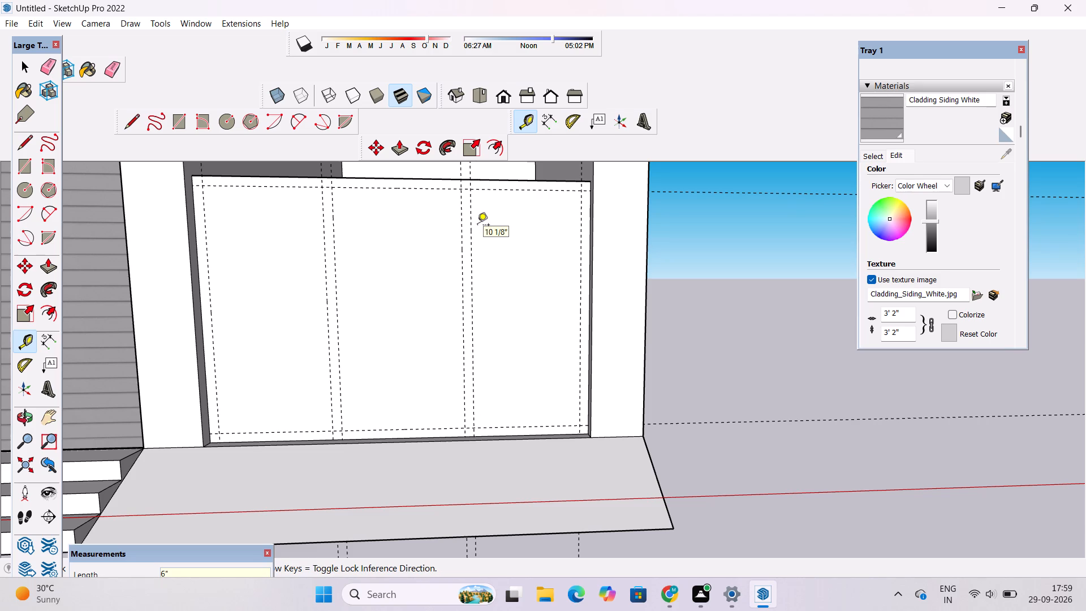
Draw a rectangle about 19' 7" by 13' 1" on the white panel along the four 6" inset guides.
key("r")
scroll(598, 257, "down", 3)
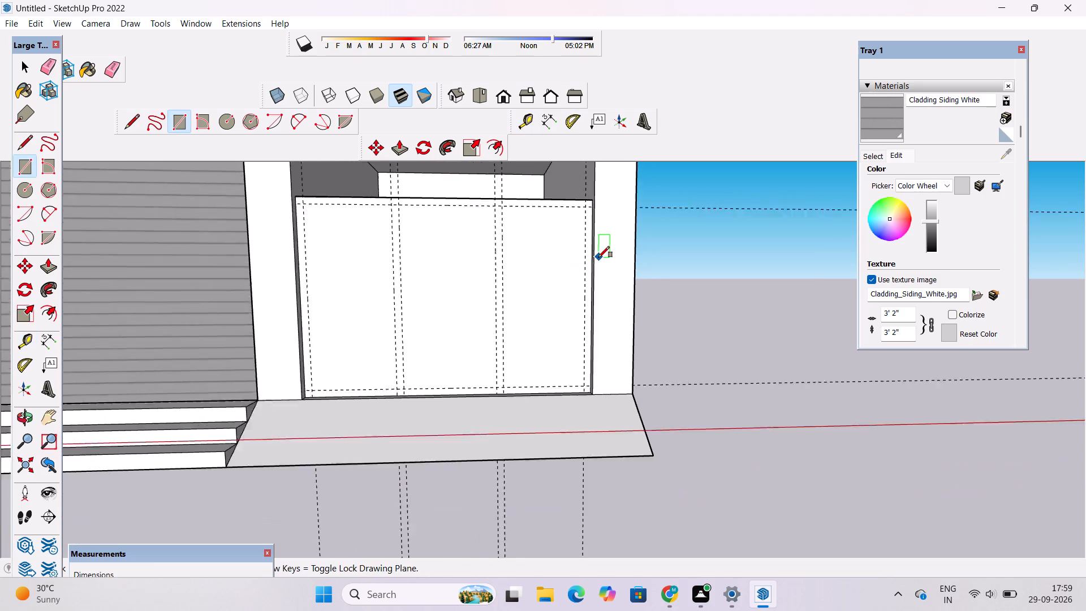
scroll(598, 257, "down", 2)
scroll(324, 221, "up", 12)
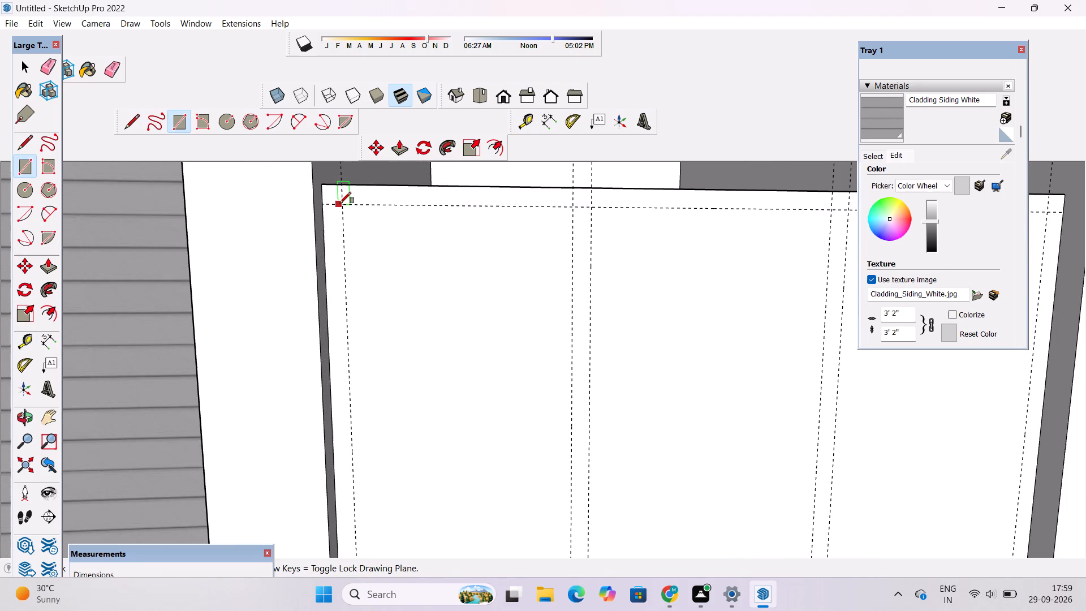
left_click(342, 204)
scroll(348, 201, "down", 8)
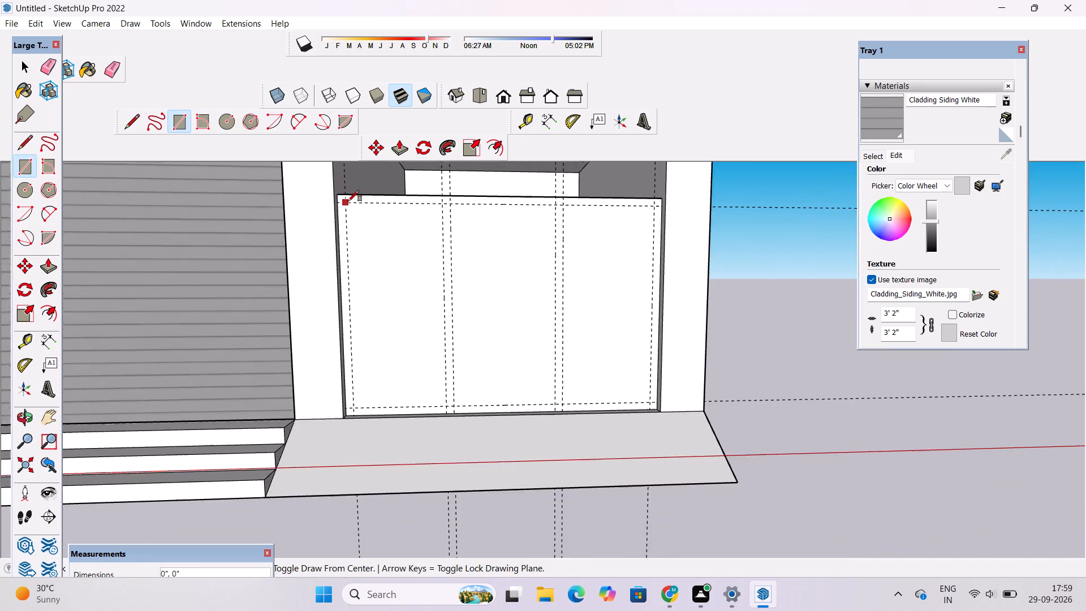
scroll(348, 201, "down", 13)
scroll(368, 252, "up", 8)
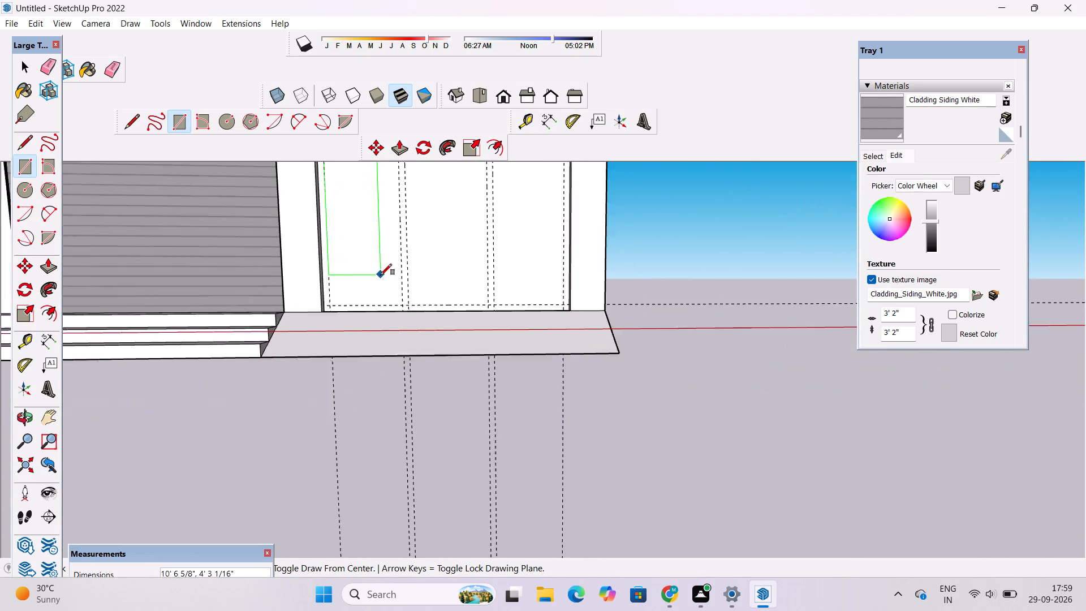
scroll(510, 326, "up", 8)
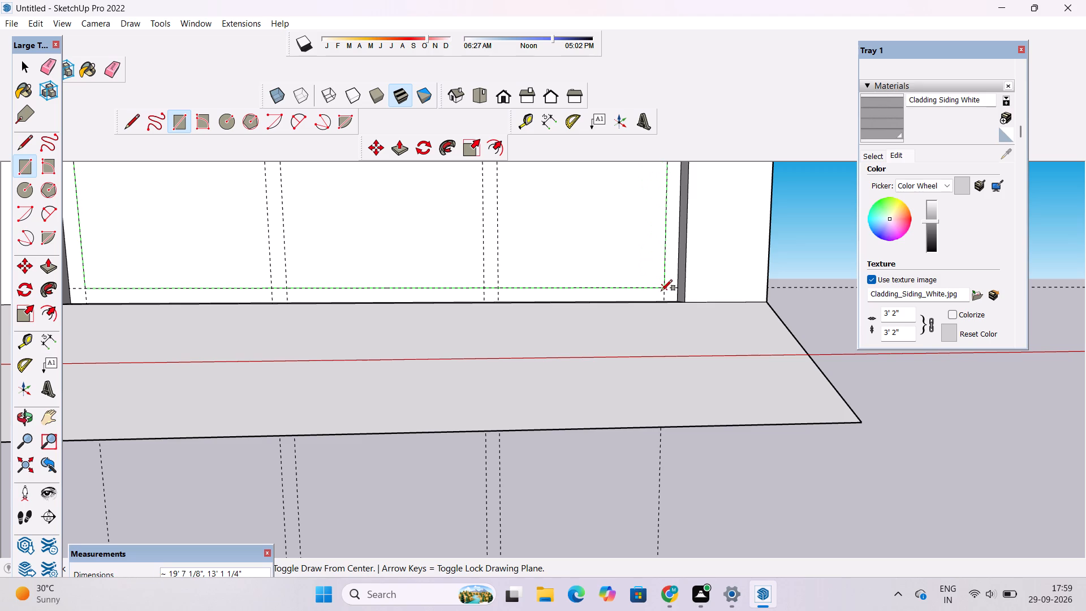
left_click(665, 287)
Draw a vertical strip about 6" wide and 14' 1" high between the first pair of intermediate guides, from the panel's top edge to its bottom edge.
scroll(667, 339, "down", 16)
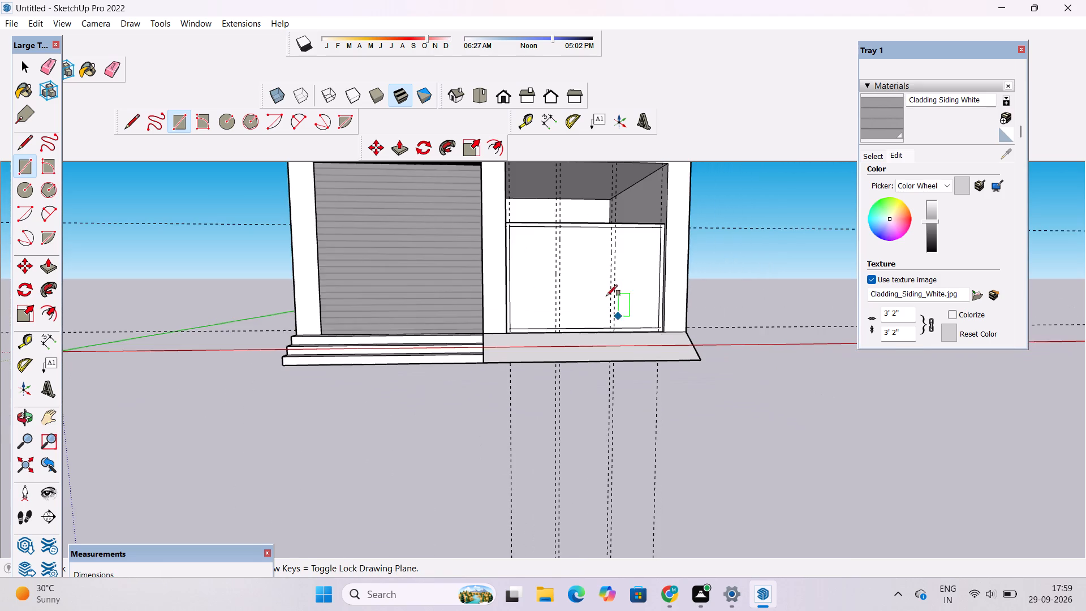
scroll(557, 216, "up", 11)
scroll(499, 236, "down", 5)
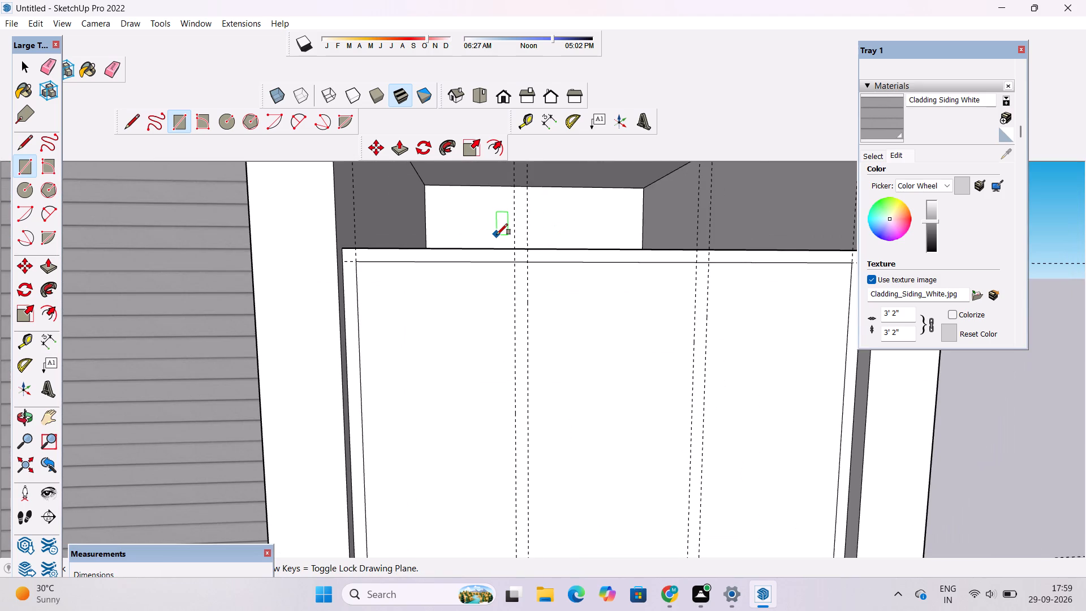
scroll(495, 233, "down", 4)
scroll(512, 270, "up", 3)
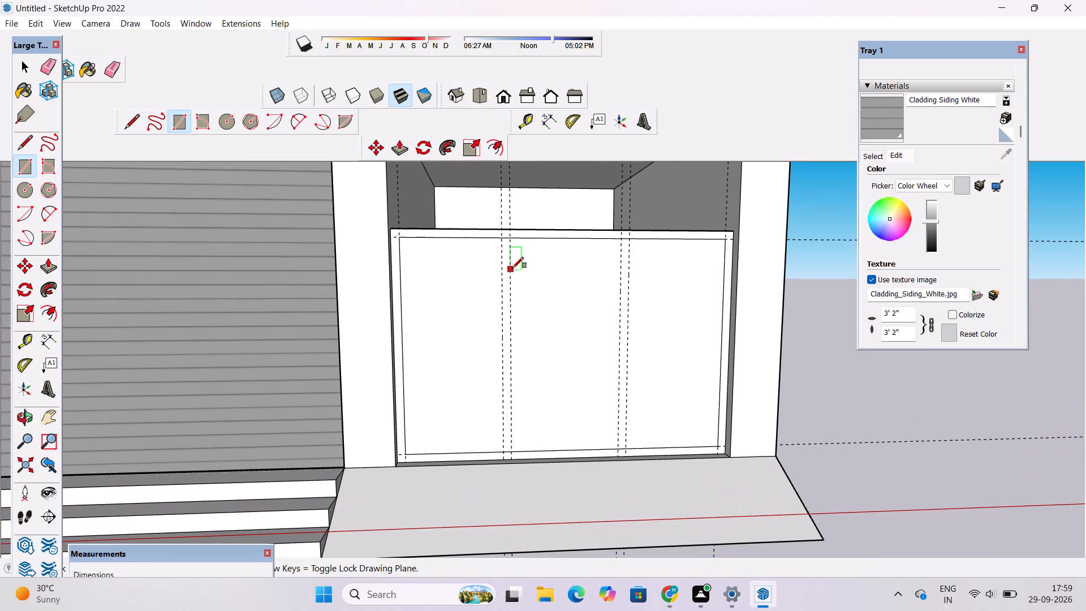
scroll(495, 223, "up", 2)
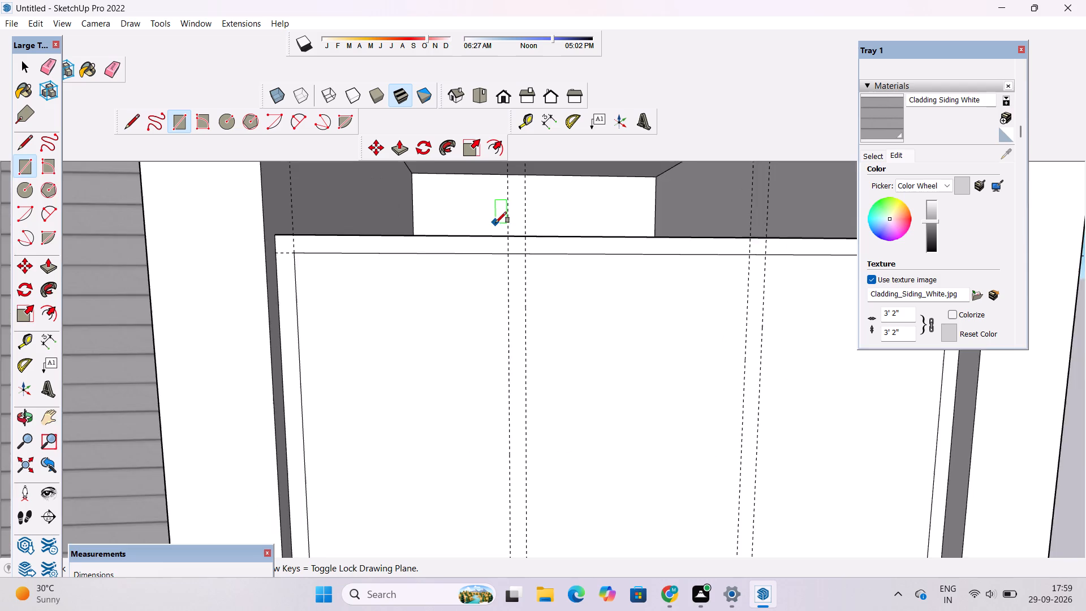
scroll(495, 223, "up", 5)
scroll(494, 232, "down", 5)
scroll(502, 245, "up", 8)
left_click(497, 222)
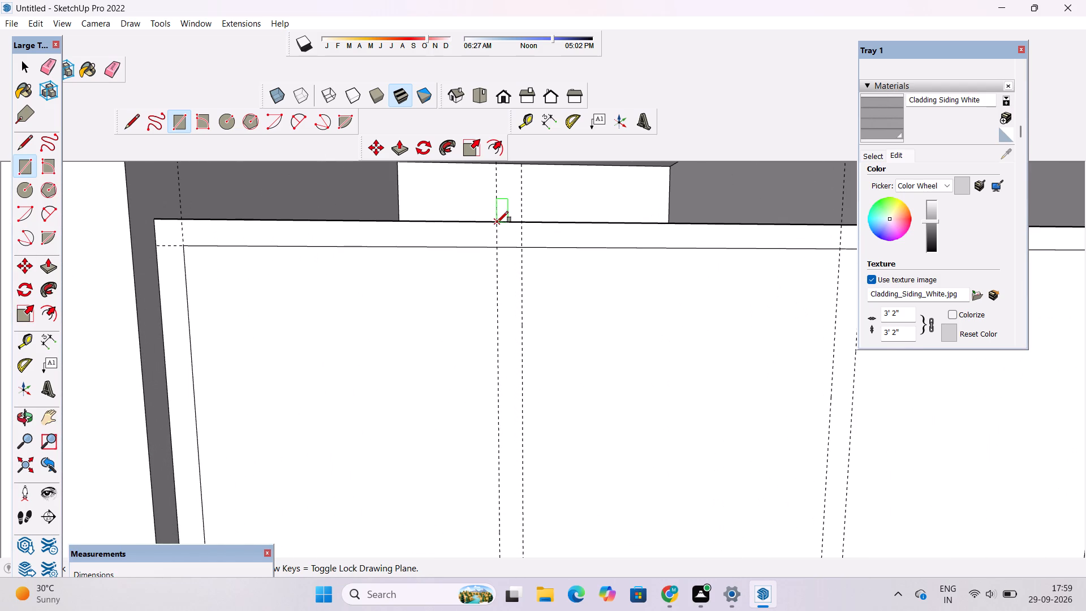
scroll(521, 268, "down", 12)
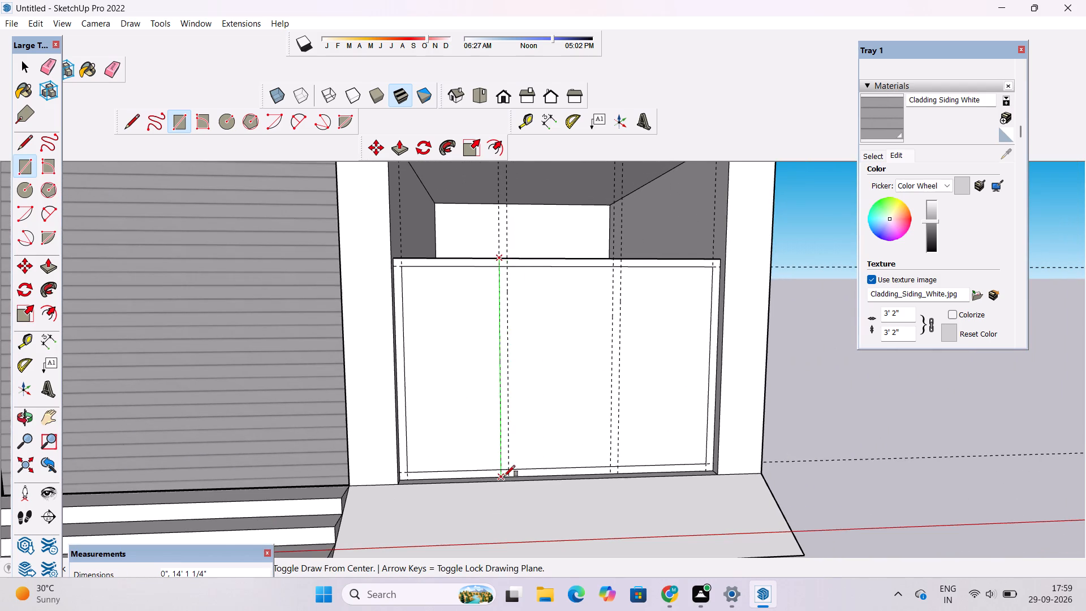
scroll(504, 476, "up", 11)
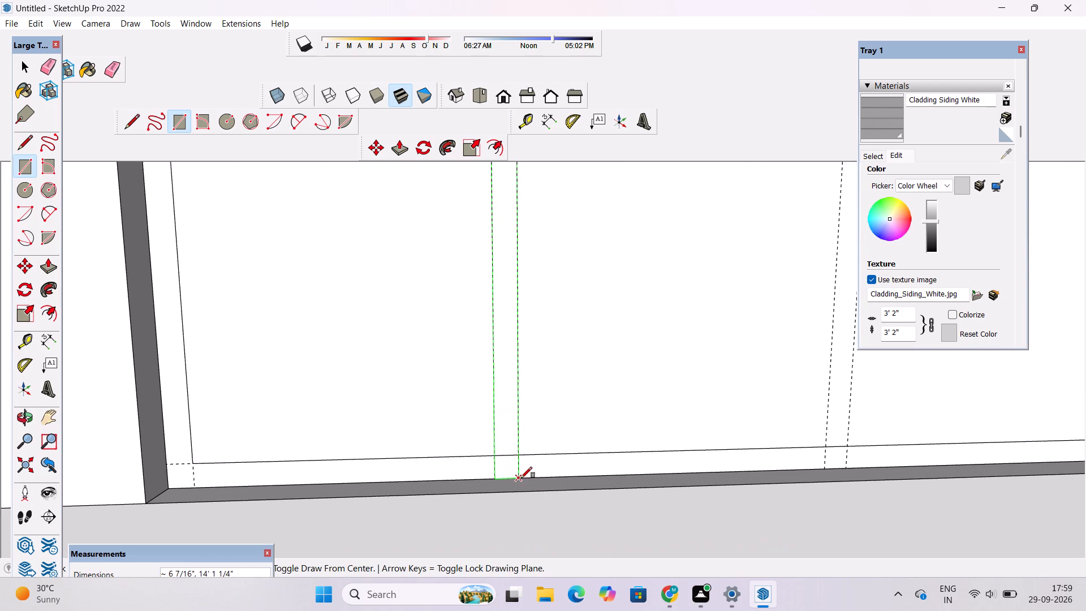
left_click(521, 478)
Draw a vertical strip 6" wide and about 14' 1" high between the second pair of intermediate guides, from the panel's top edge to its bottom edge.
scroll(398, 454, "down", 15)
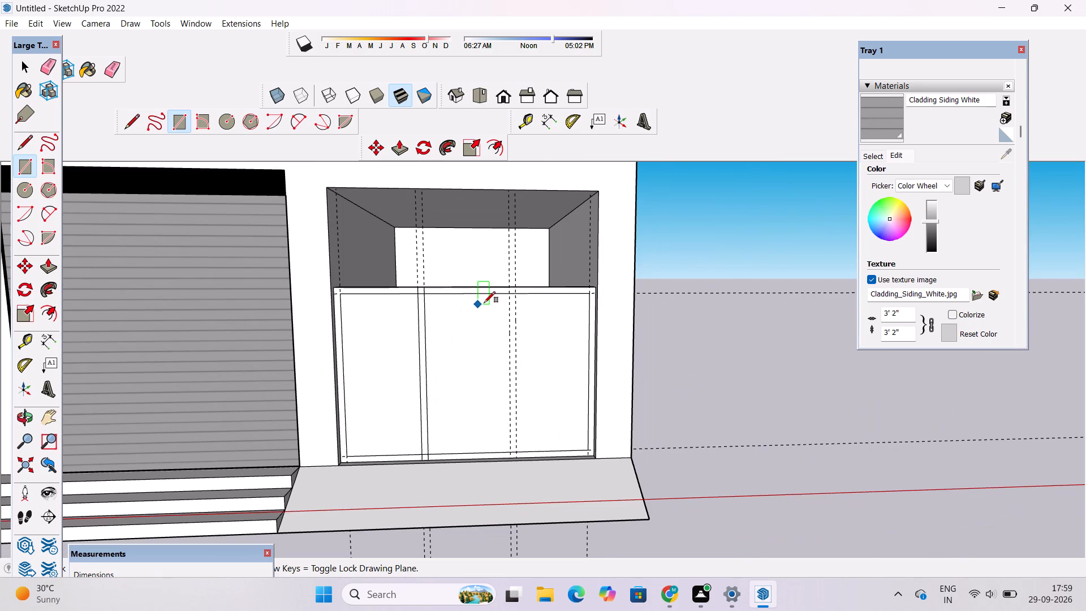
scroll(530, 288, "up", 11)
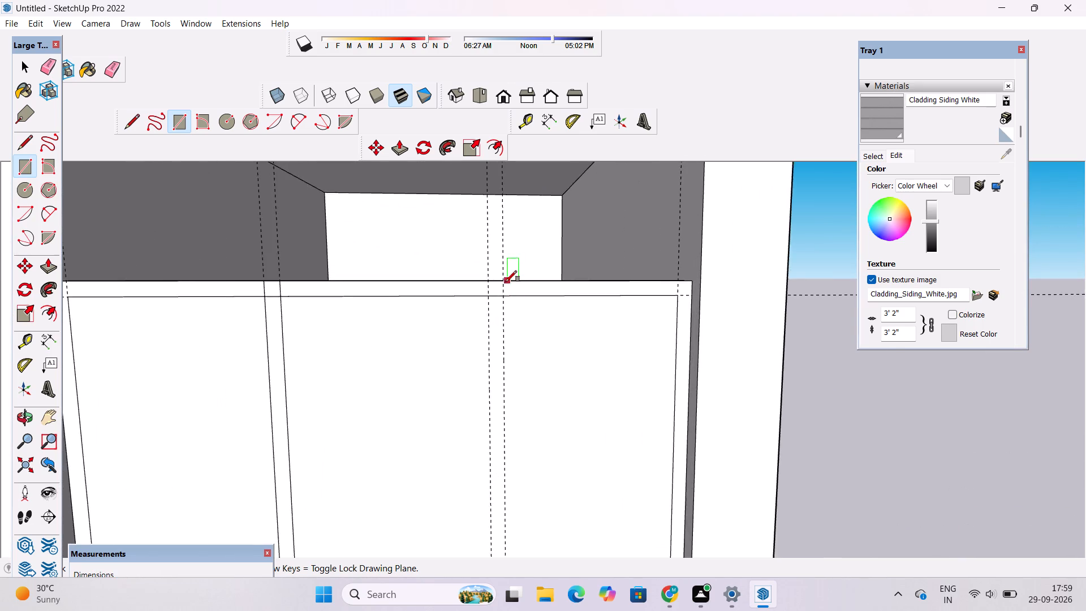
scroll(506, 282, "up", 12)
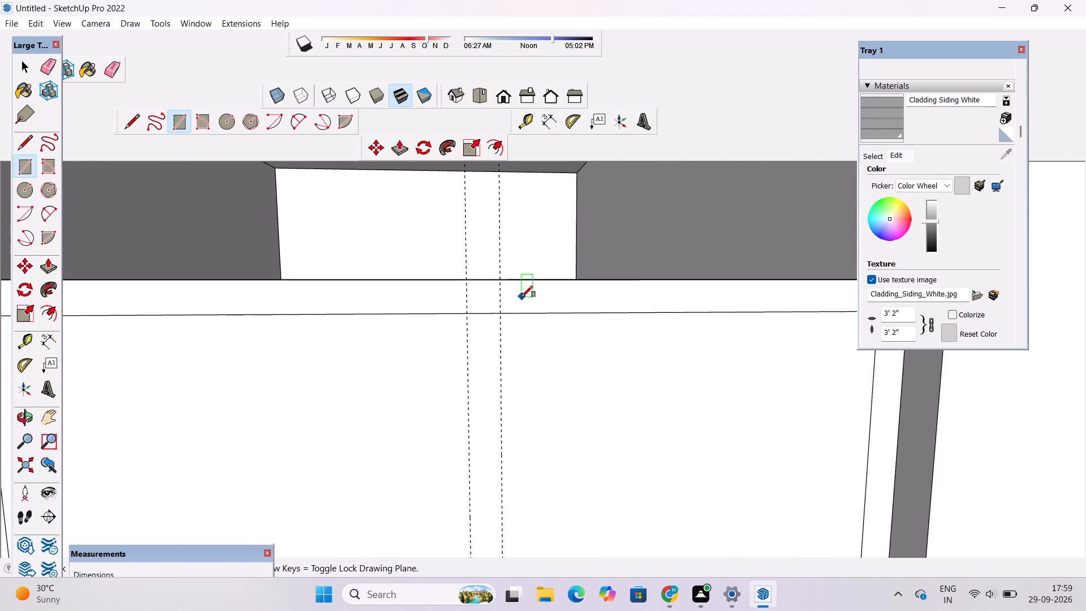
scroll(503, 308, "up", 8)
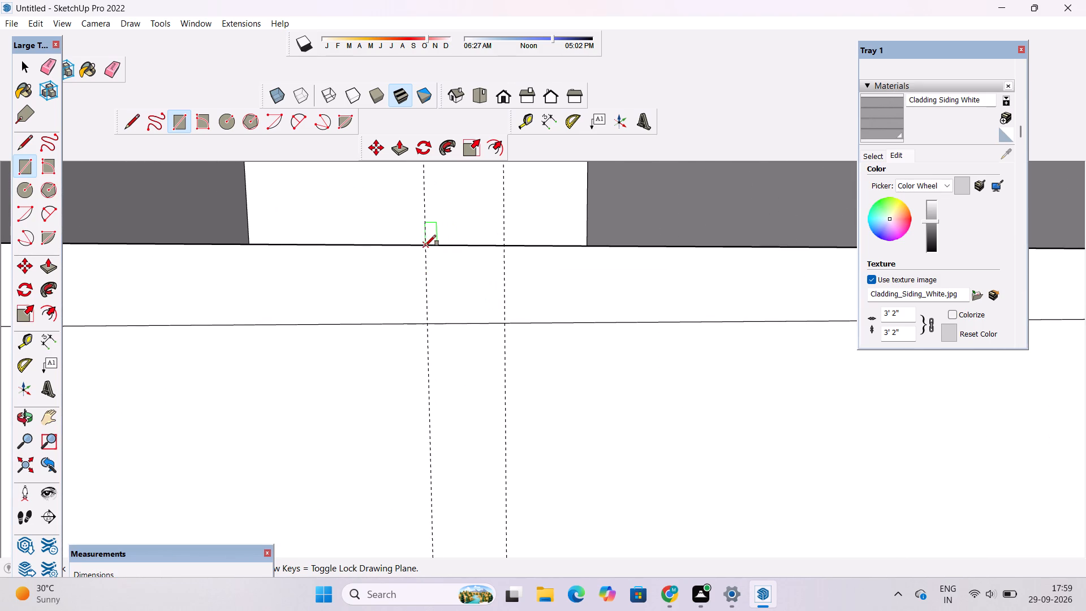
left_click(425, 246)
scroll(455, 272, "down", 18)
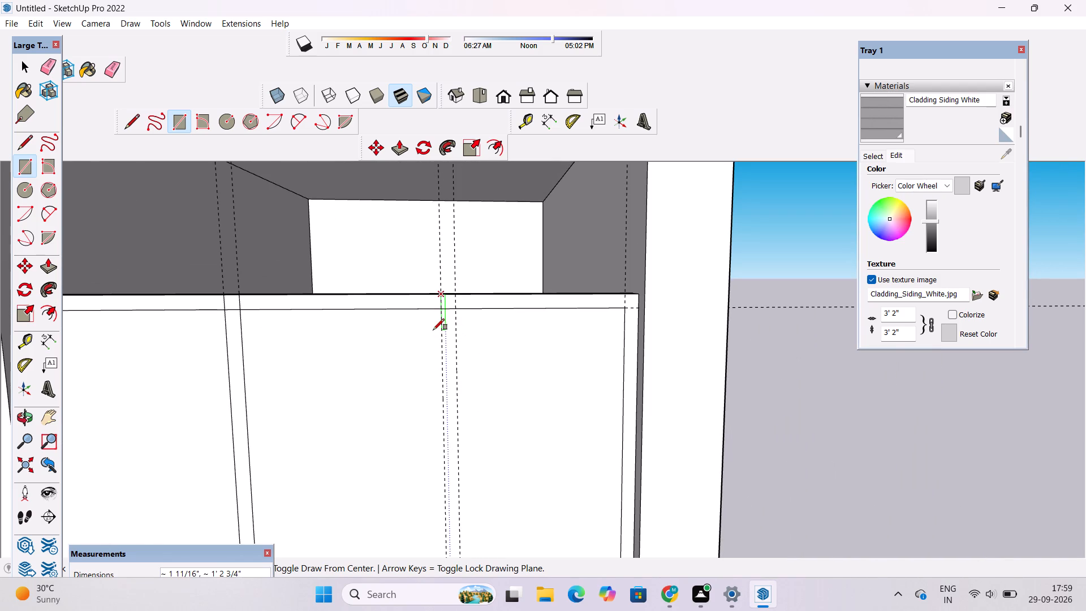
scroll(432, 325, "down", 1)
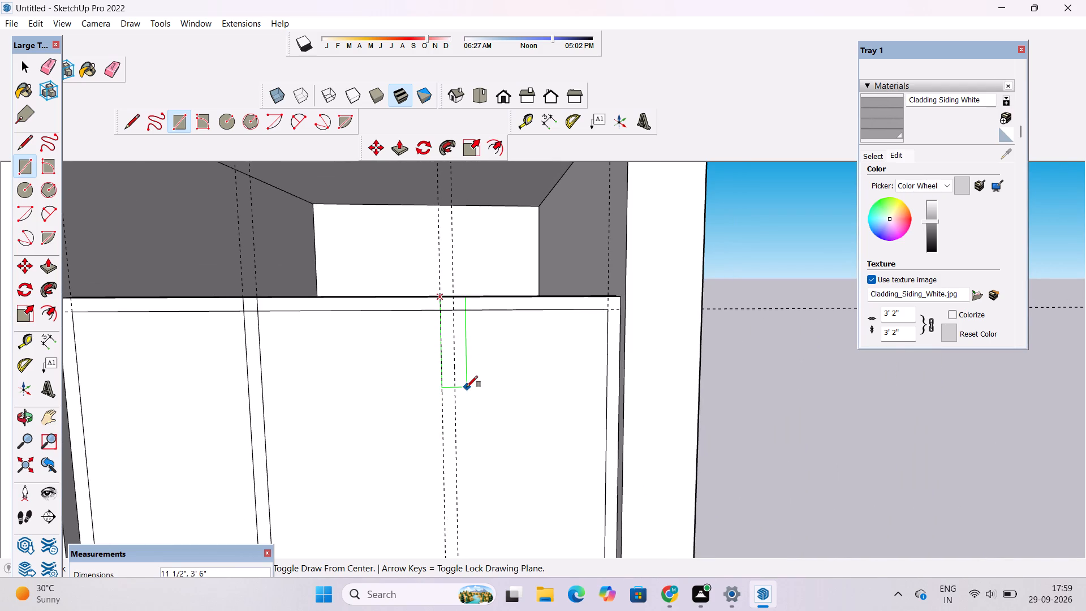
scroll(470, 349, "down", 6)
scroll(455, 533, "up", 8)
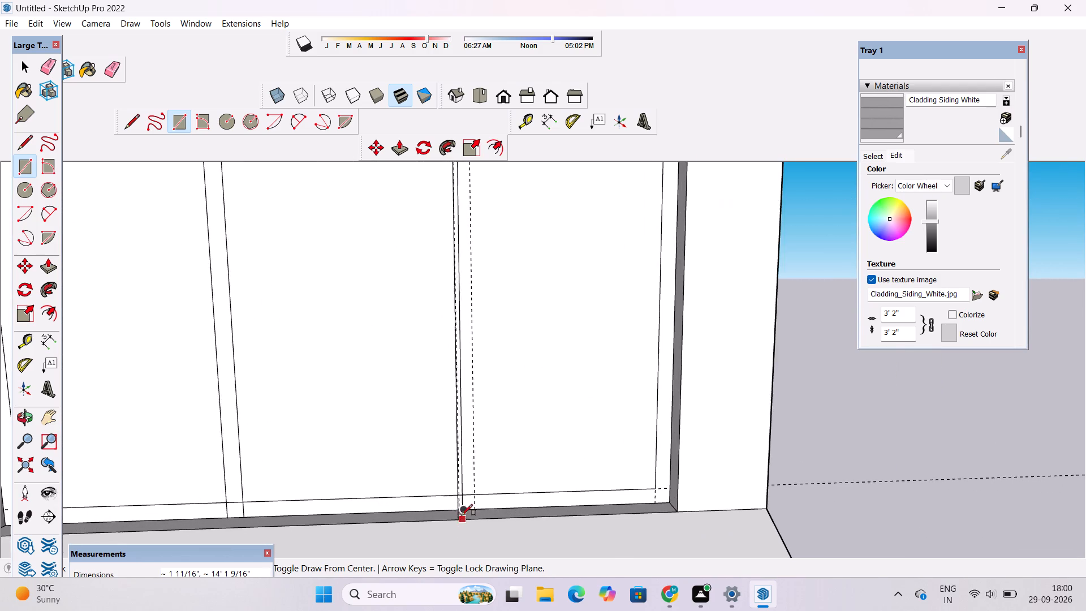
scroll(463, 512, "up", 3)
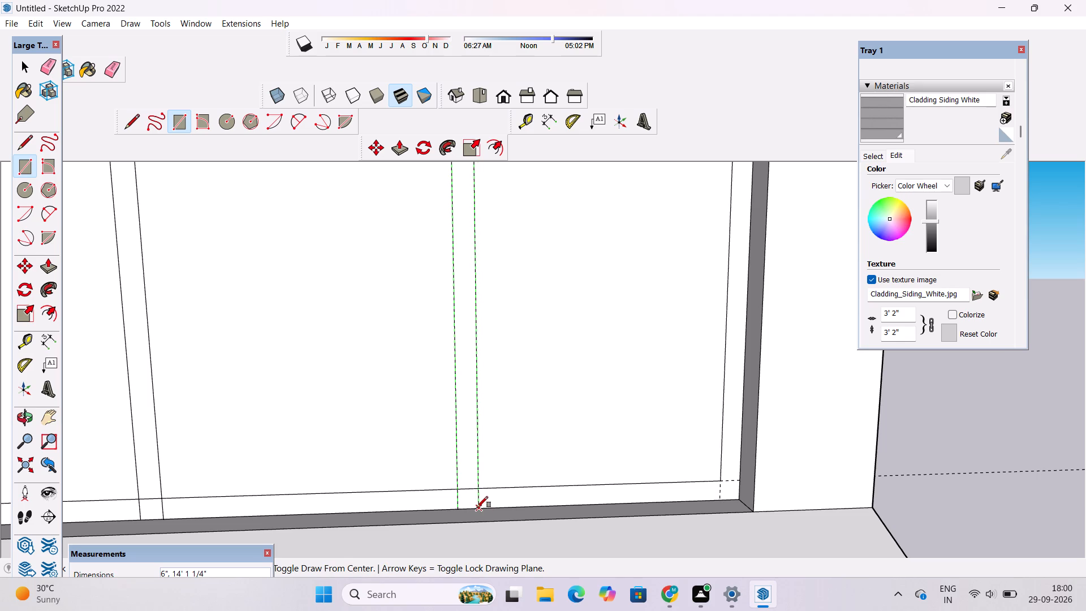
left_click(477, 507)
scroll(542, 490, "down", 5)
key("space")
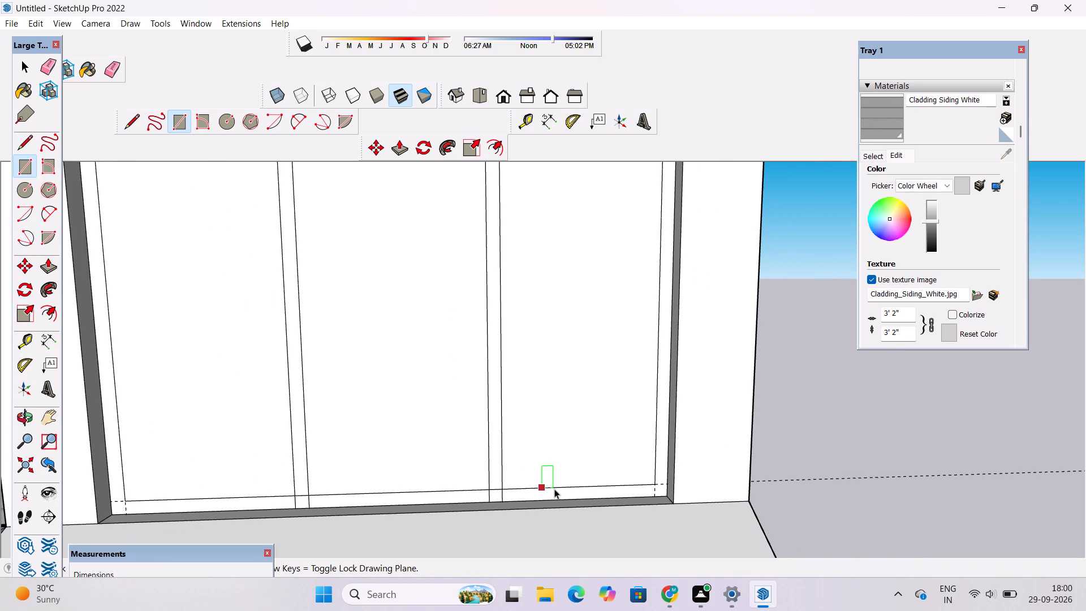
Erase all the dashed horizontal and vertical construction guides around the panel in the second ground-floor opening.
scroll(624, 438, "down", 8)
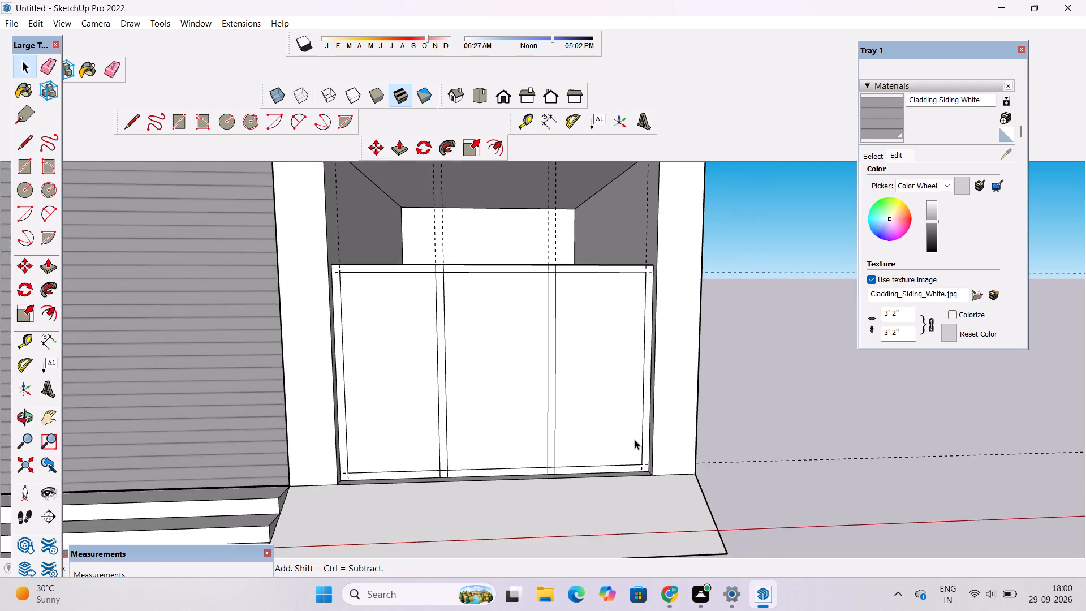
scroll(635, 440, "down", 3)
scroll(555, 312, "up", 3)
scroll(560, 317, "down", 1)
key("e")
scroll(560, 317, "down", 3)
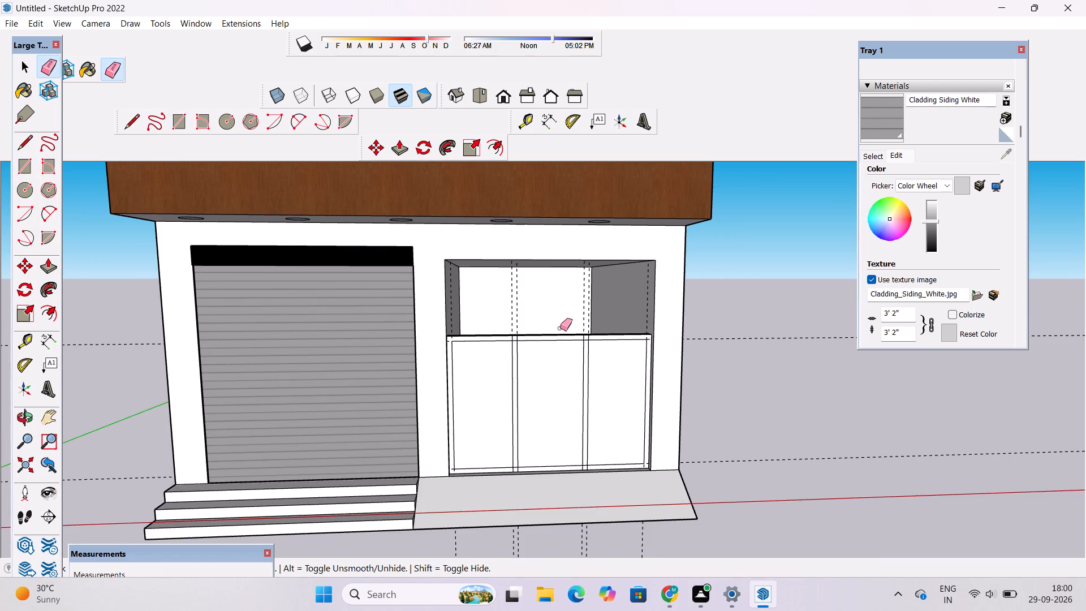
left_click_drag(743, 312, 763, 479)
scroll(634, 265, "down", 2)
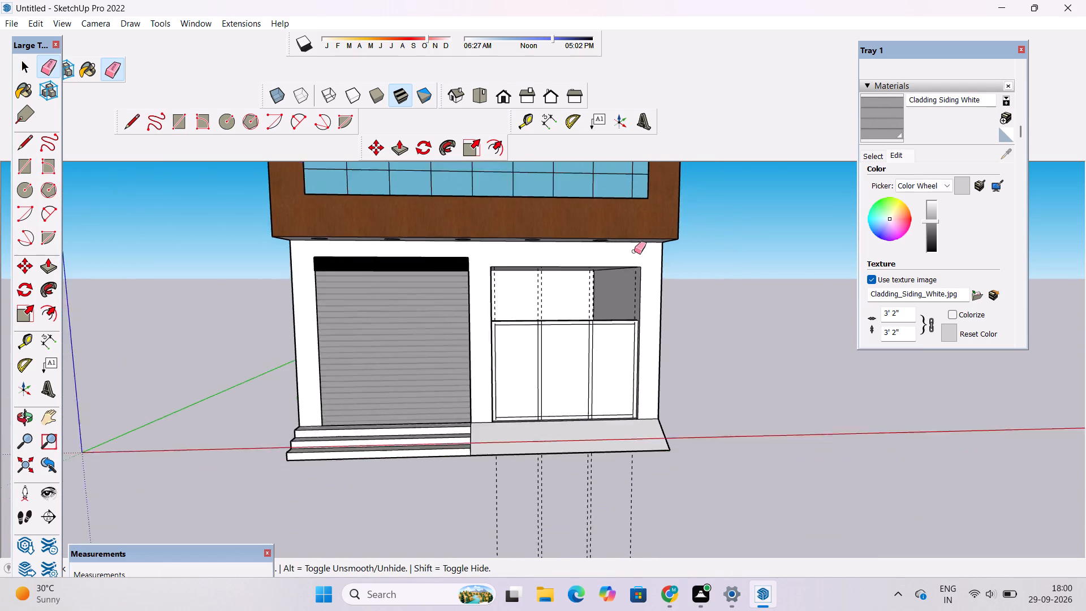
scroll(634, 251, "down", 3)
scroll(670, 457, "up", 4)
left_click_drag(664, 431, 475, 464)
left_click_drag(533, 437, 484, 474)
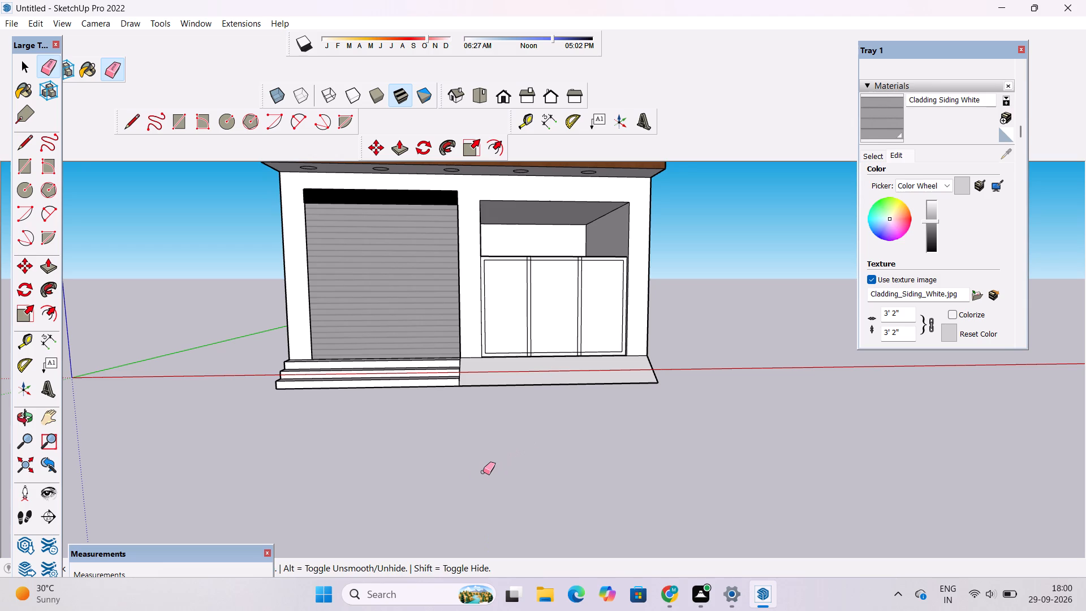
Erase the short segments of both vertical strips that cross the bottom border of the panel's frame.
key("o")
scroll(520, 309, "up", 5)
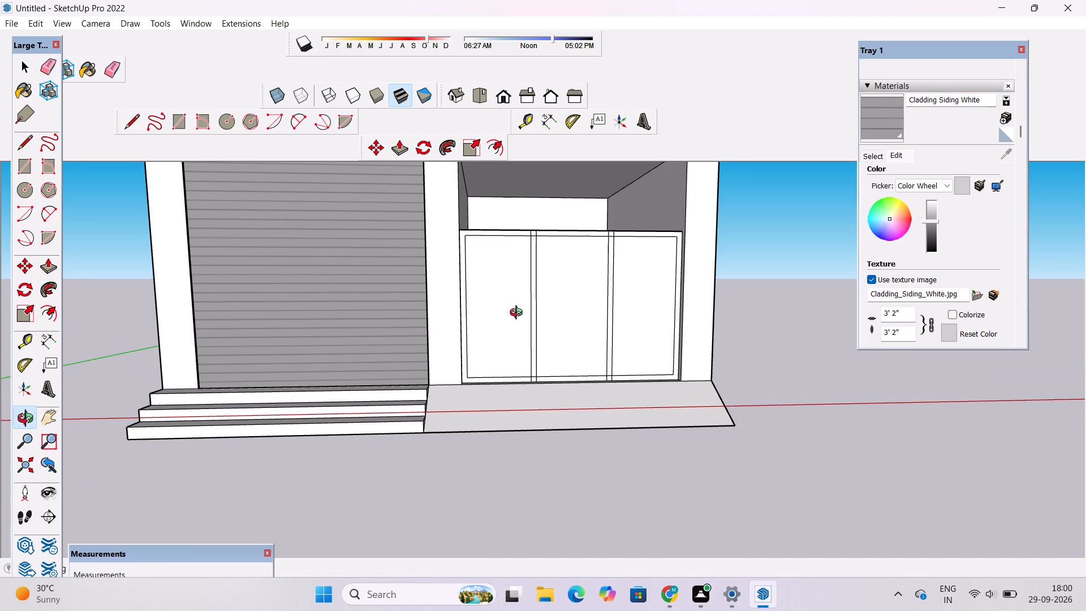
left_click_drag(519, 326, 526, 350, "shift")
scroll(539, 403, "up", 3)
left_click_drag(546, 402, 470, 341, "shift")
scroll(473, 373, "up", 3)
left_click_drag(454, 330, 454, 365, "shift")
scroll(454, 366, "up", 1)
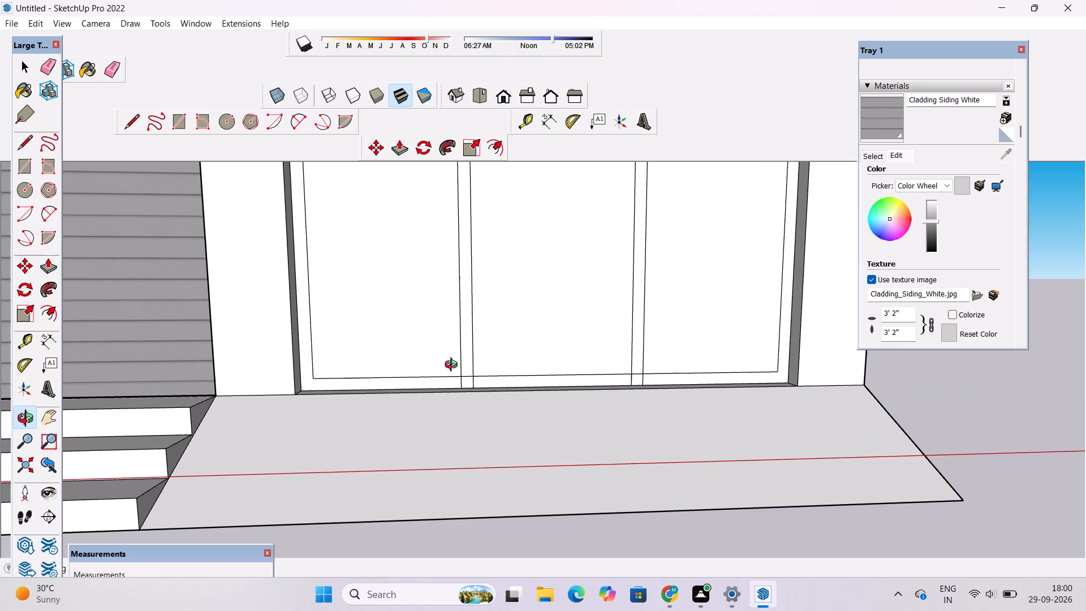
scroll(455, 381, "up", 2)
left_click(455, 381, "shift")
scroll(450, 387, "up", 3)
left_click_drag(450, 387, 436, 397, "shift")
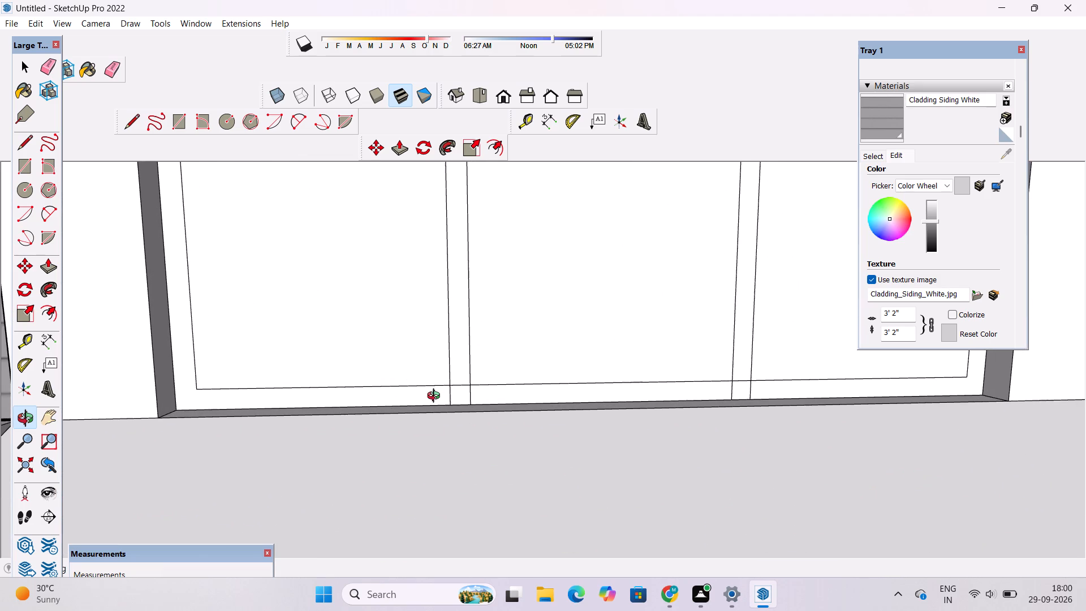
key("e")
scroll(471, 398, "up", 3)
left_click_drag(476, 392, 436, 399)
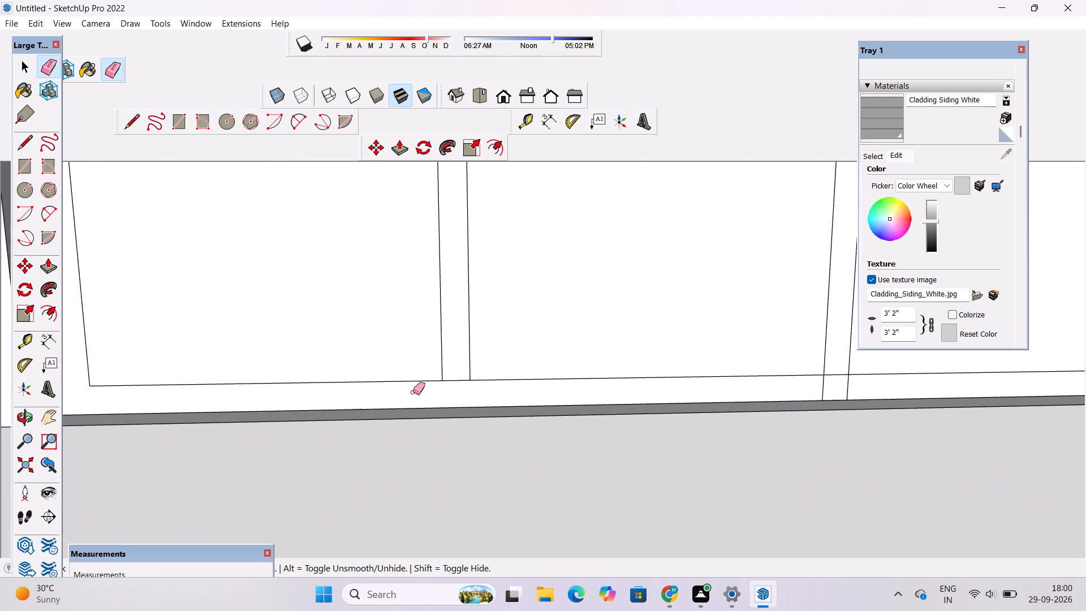
scroll(371, 381, "down", 9)
scroll(561, 385, "up", 3)
left_click_drag(602, 382, 574, 385)
scroll(496, 401, "down", 5)
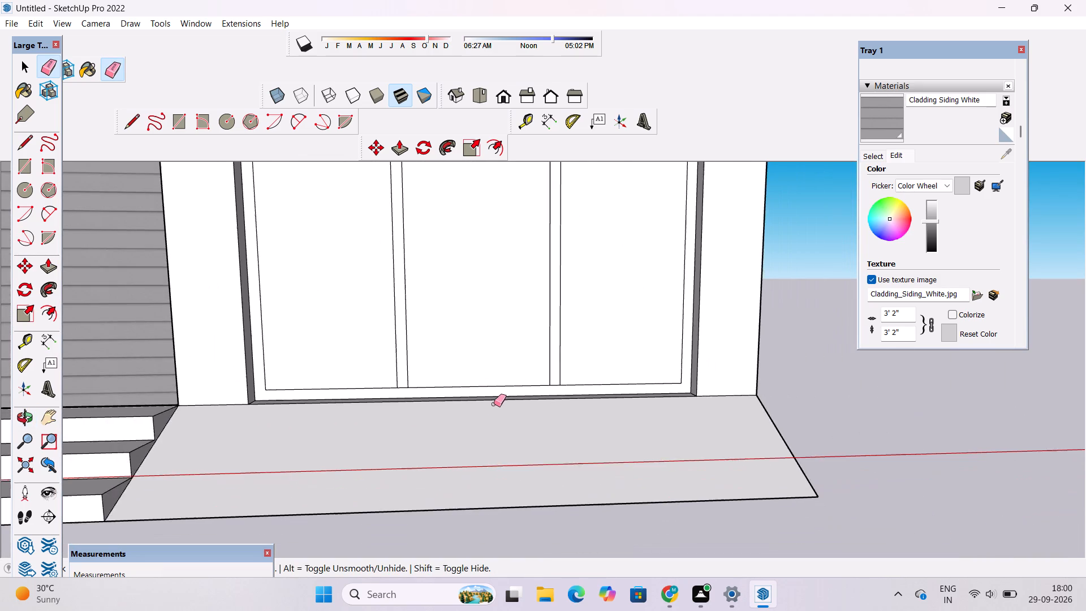
Erase the short segments of both vertical strips that cross the top border of the panel's frame.
scroll(494, 404, "down", 8)
scroll(442, 243, "up", 4)
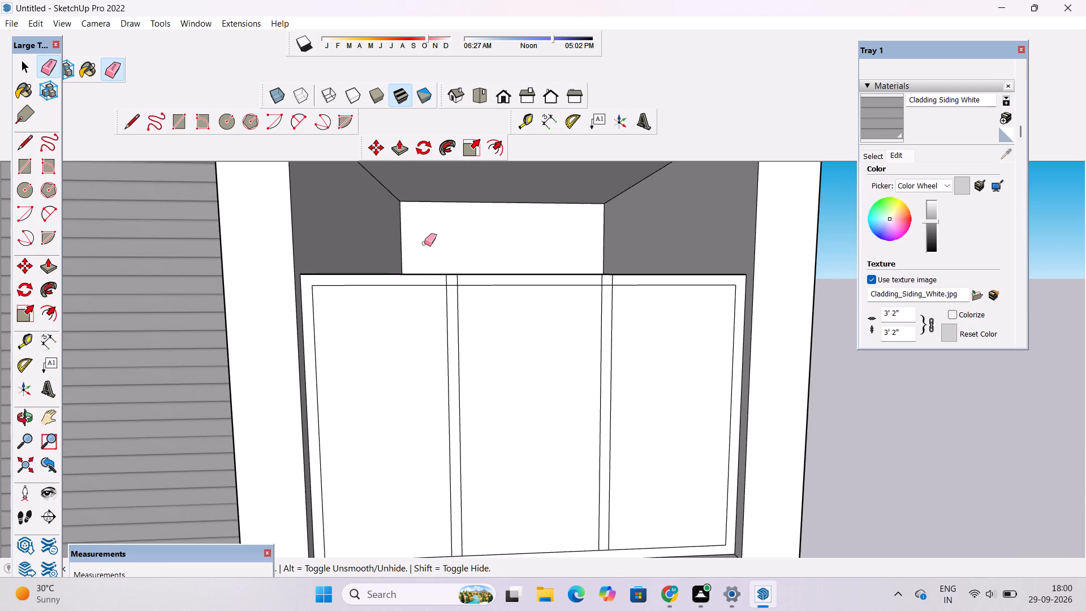
scroll(443, 275, "up", 13)
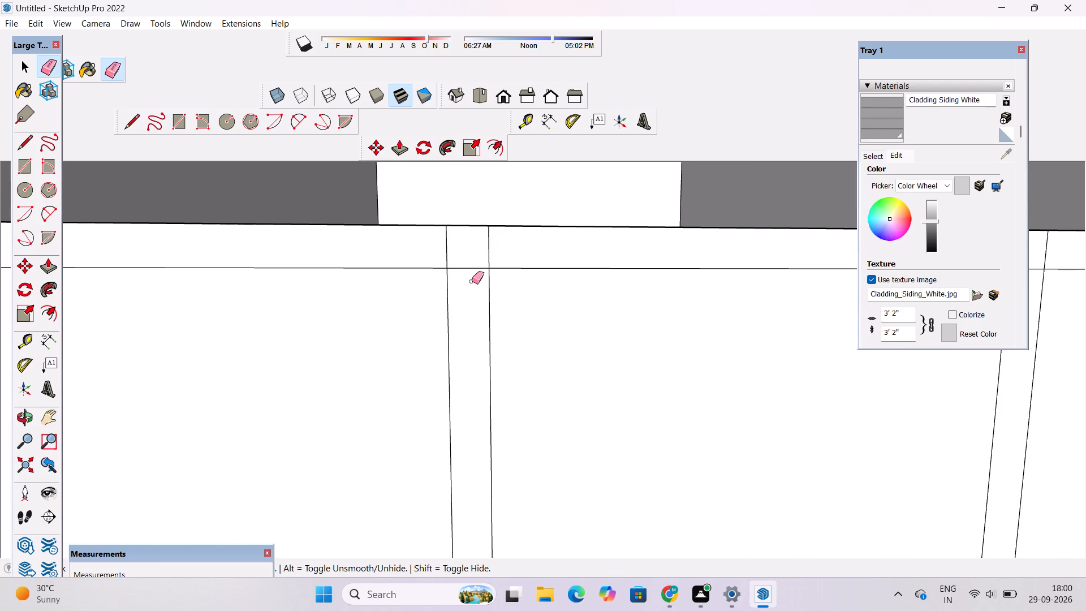
left_click_drag(501, 251, 436, 253)
scroll(337, 261, "down", 14)
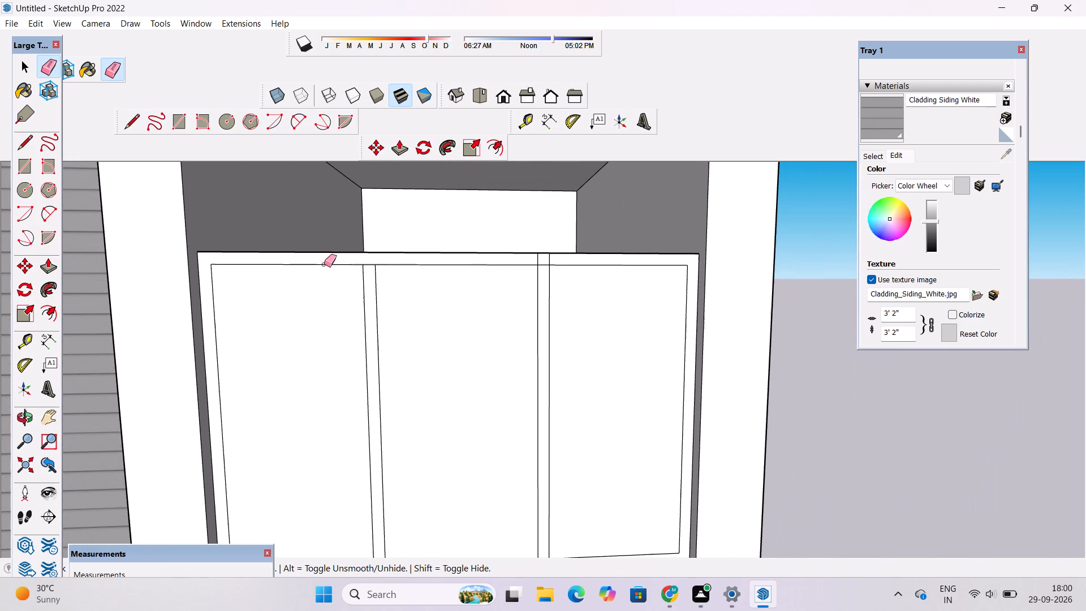
scroll(552, 263, "up", 8)
left_click_drag(556, 252, 518, 256)
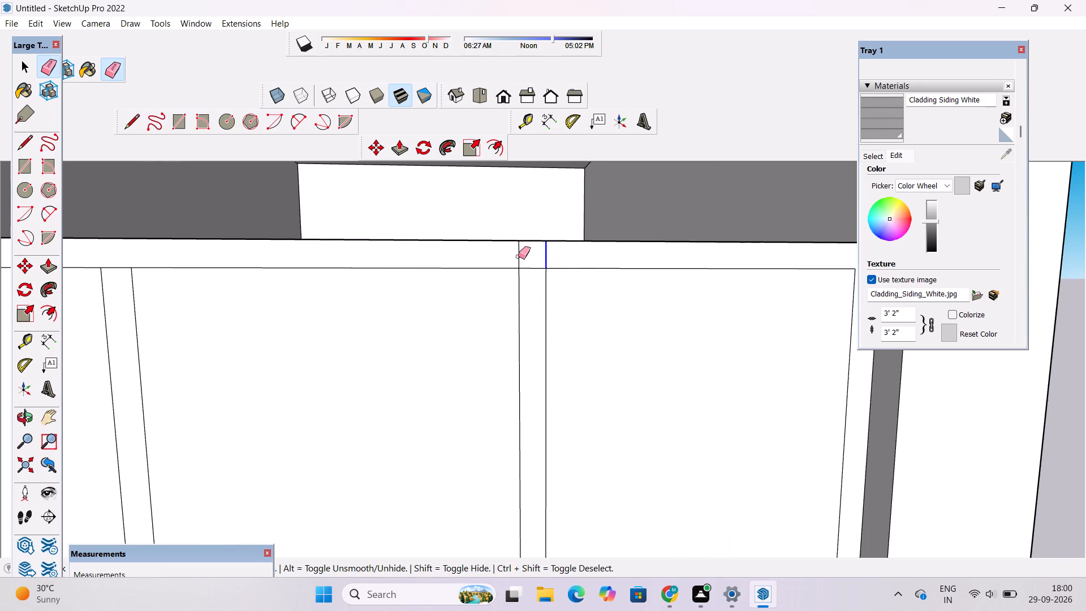
left_click_drag(518, 256, 508, 256)
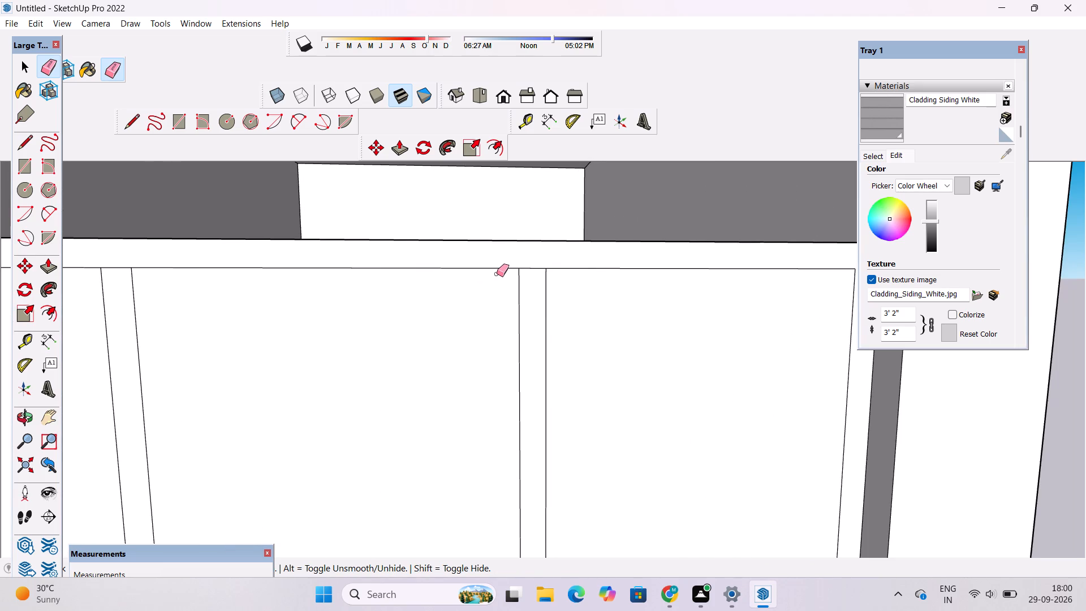
key("space")
Examine the three-bay panel and the rest of the ground-floor front from several distances and angles.
key("o")
scroll(504, 274, "down", 6)
left_click_drag(516, 279, 568, 265, "shift")
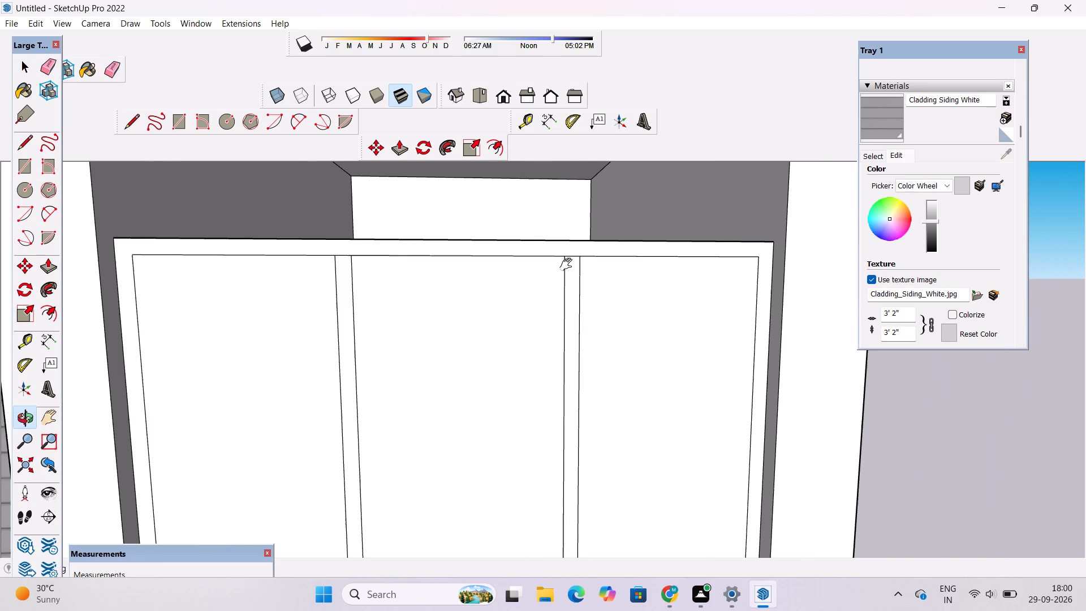
scroll(570, 265, "down", 1)
left_click_drag(570, 270, 628, 253, "shift")
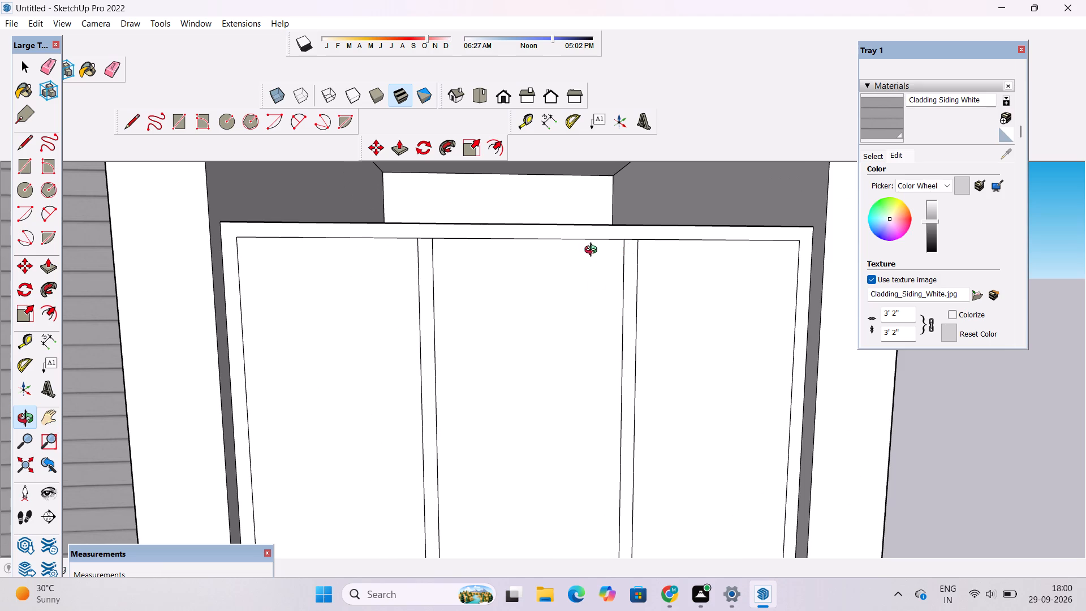
scroll(573, 270, "down", 5)
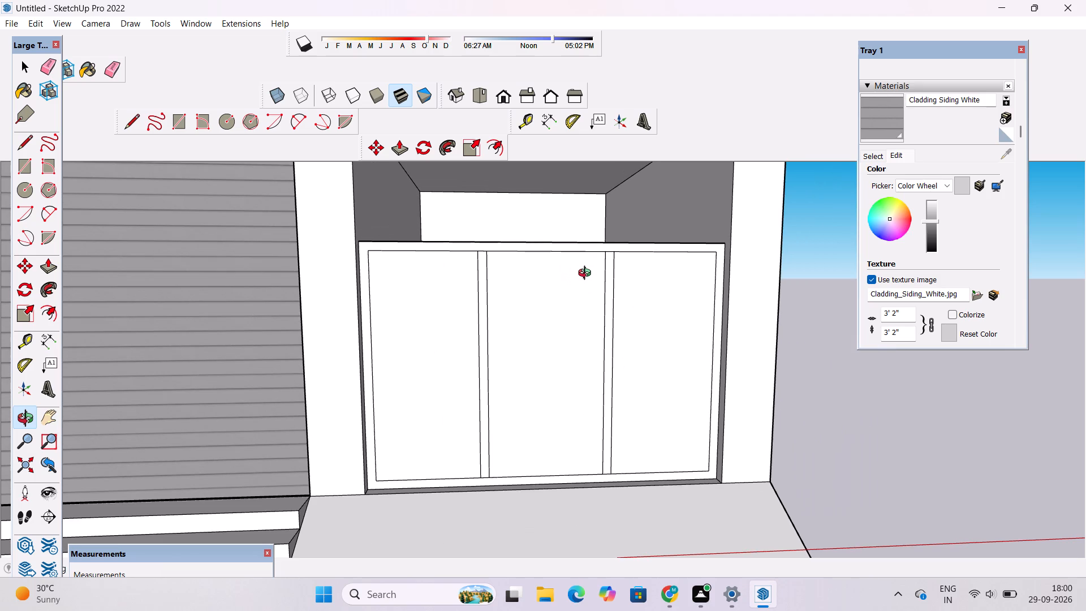
left_click_drag(588, 283, 591, 251, "shift")
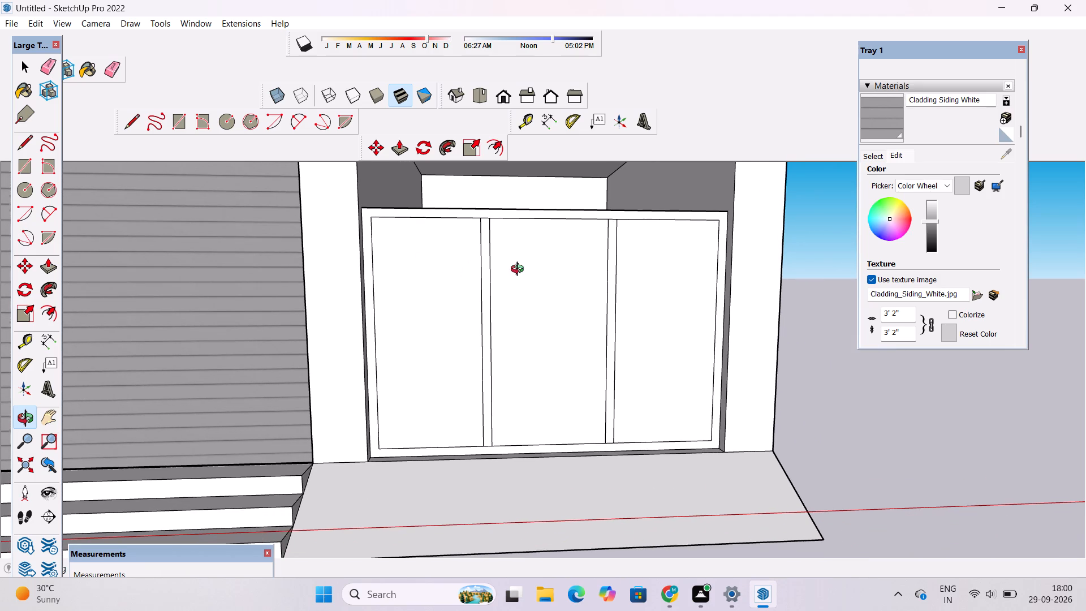
scroll(520, 270, "down", 4)
left_click_drag(524, 338, 510, 258, "shift")
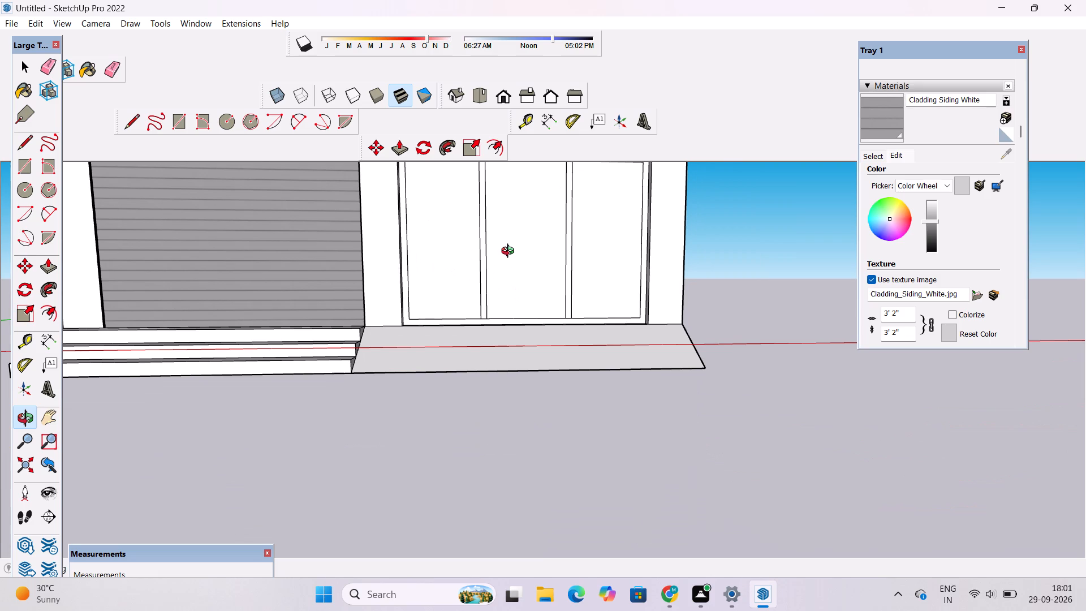
scroll(510, 260, "down", 4)
left_click_drag(505, 317, 505, 322)
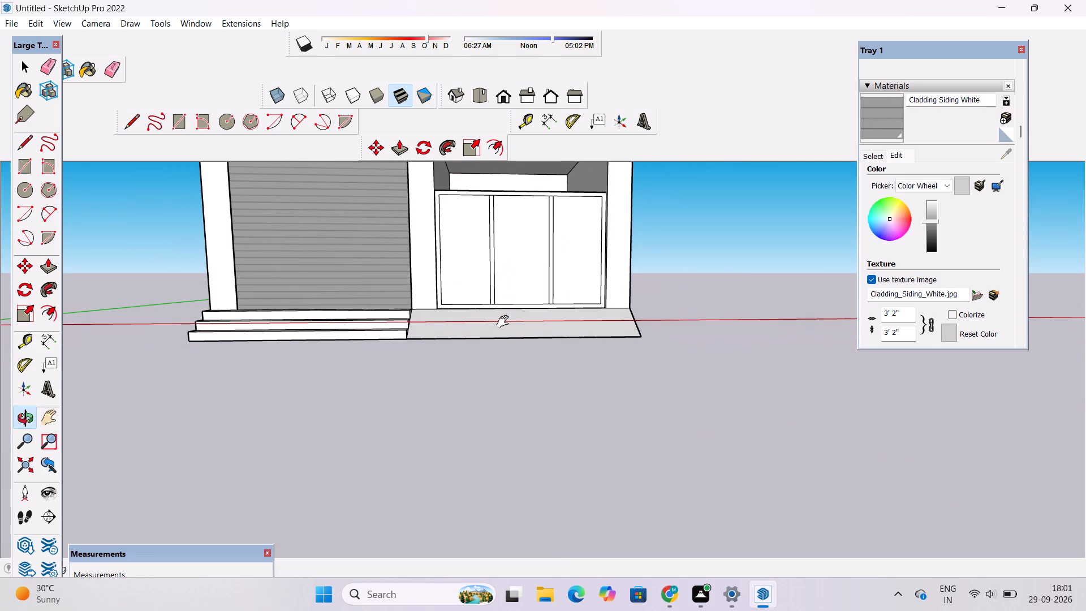
left_click_drag(505, 322, 505, 323)
scroll(499, 320, "up", 1)
left_click_drag(503, 294, 574, 362, "shift")
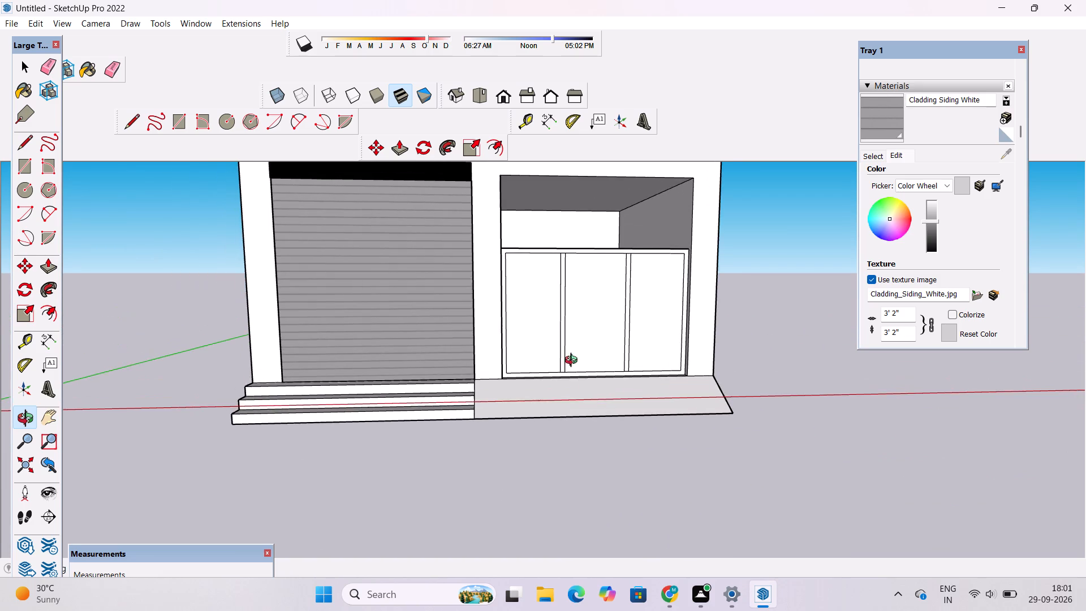
left_click_drag(474, 367, 456, 425)
left_click_drag(436, 385, 437, 285)
scroll(437, 285, "down", 5)
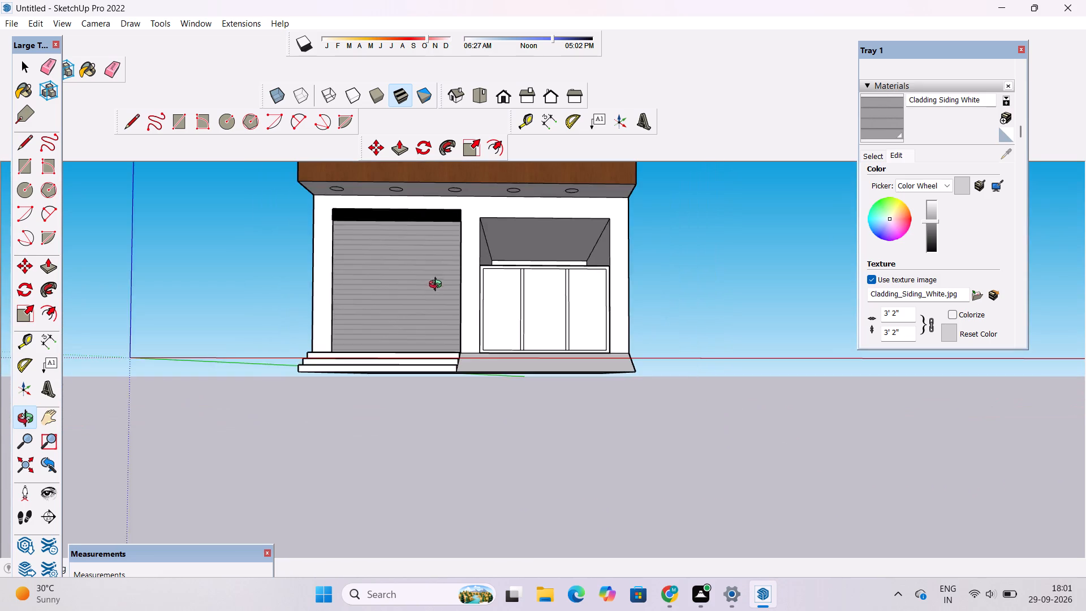
Examine the whole facade from the front, and inspect the wood-framed balcony, upper windows and tall wall recess up close.
left_click_drag(450, 309, 472, 362, "shift")
scroll(500, 343, "down", 11)
left_click_drag(562, 264, 574, 420, "shift")
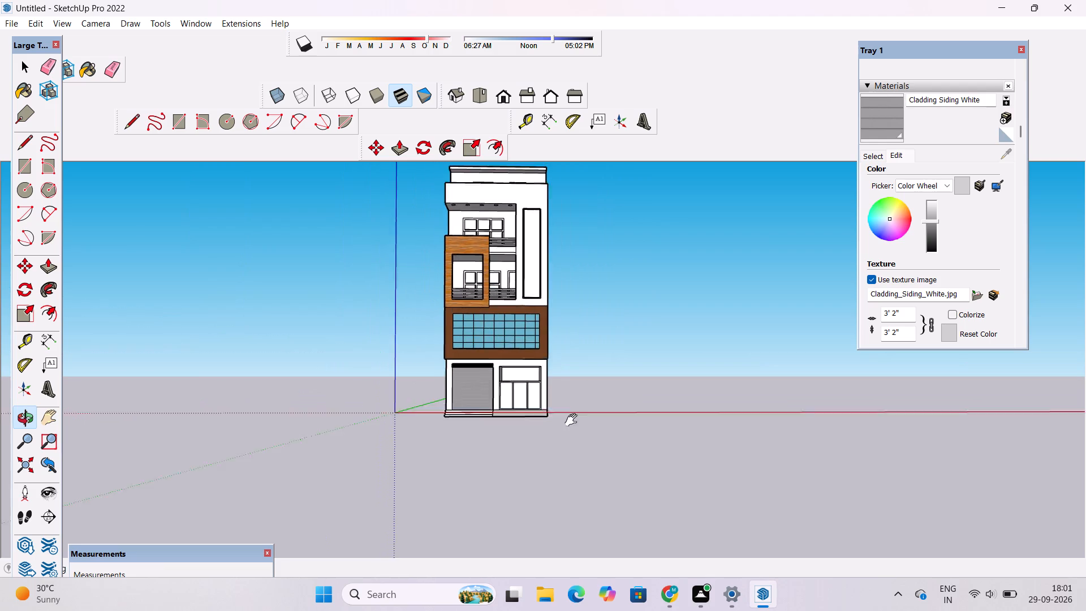
left_click_drag(574, 420, 573, 421, "shift")
scroll(508, 297, "up", 4)
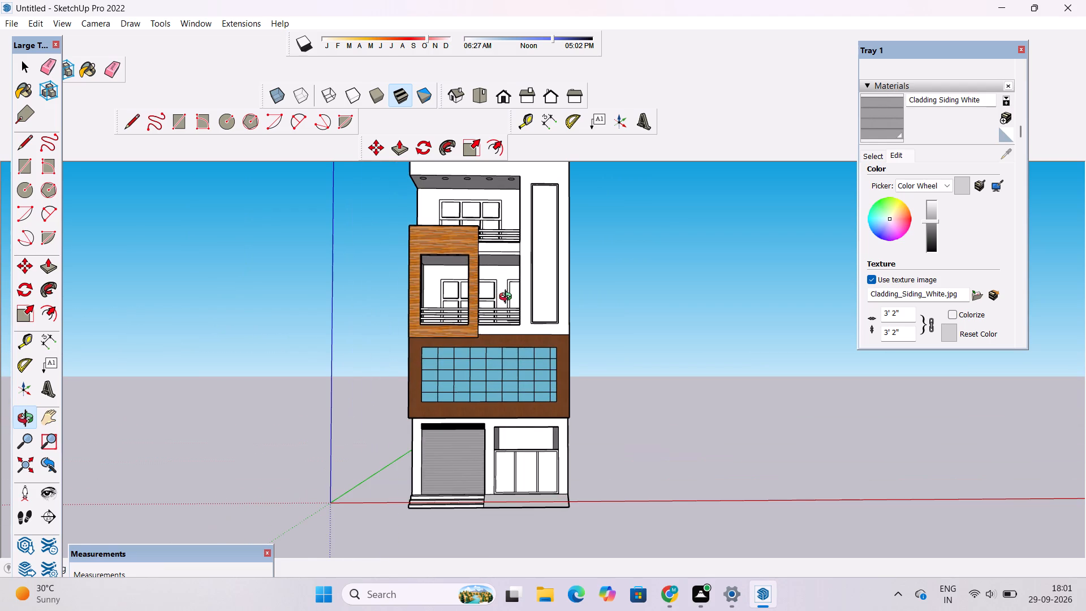
left_click_drag(506, 305, 490, 364, "shift")
scroll(511, 345, "up", 3)
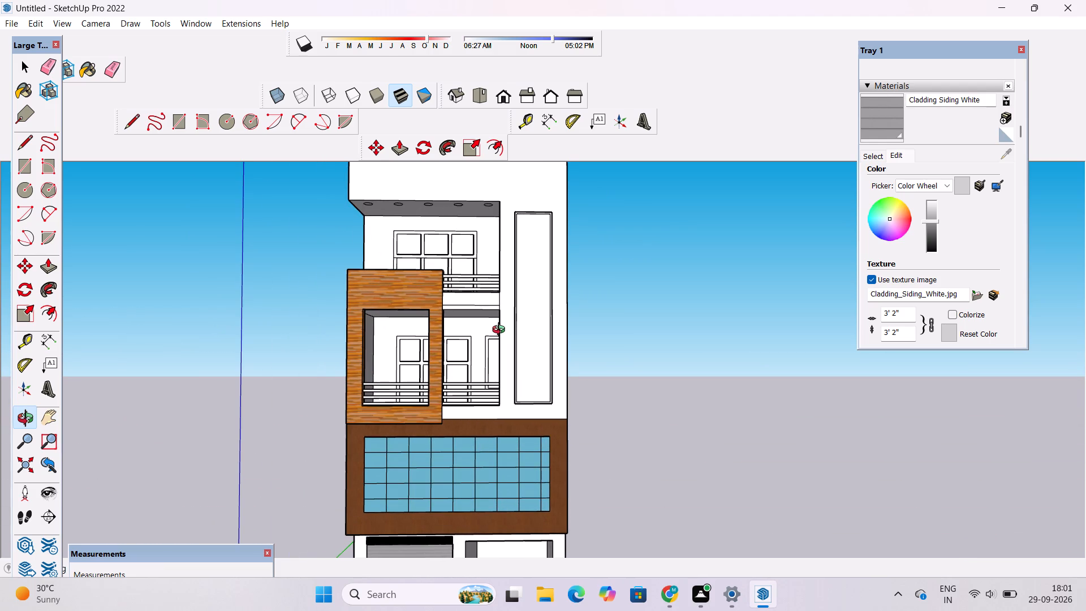
scroll(489, 328, "down", 1)
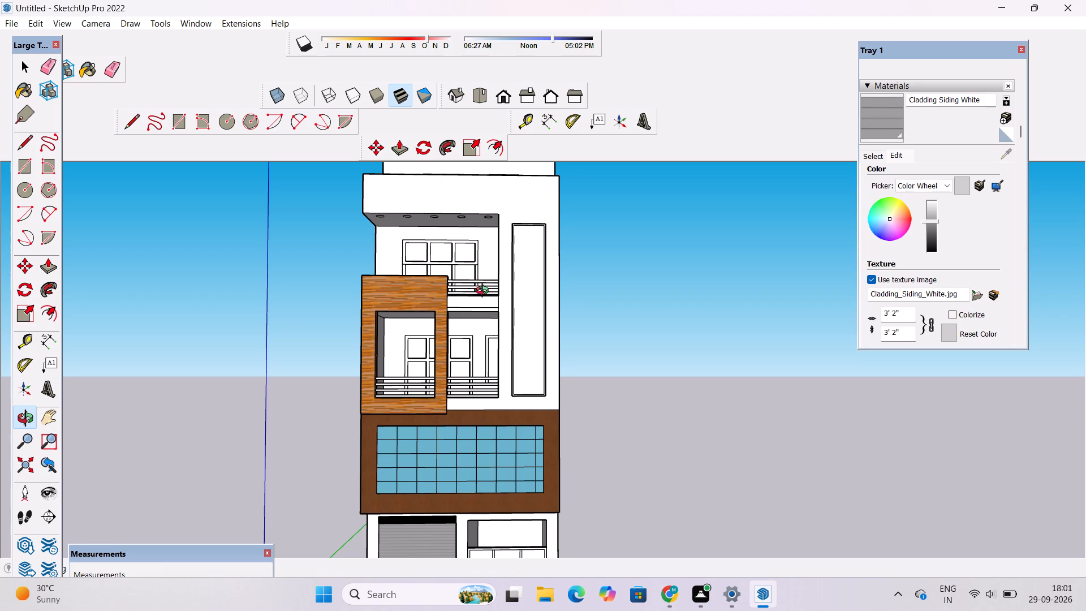
scroll(484, 298, "down", 4)
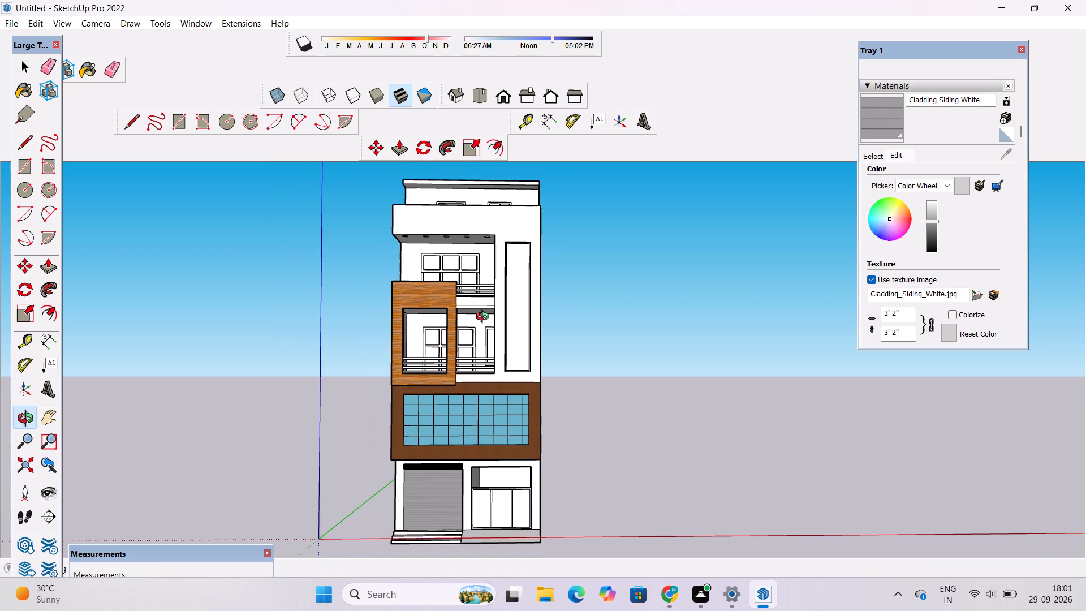
scroll(484, 323, "down", 2)
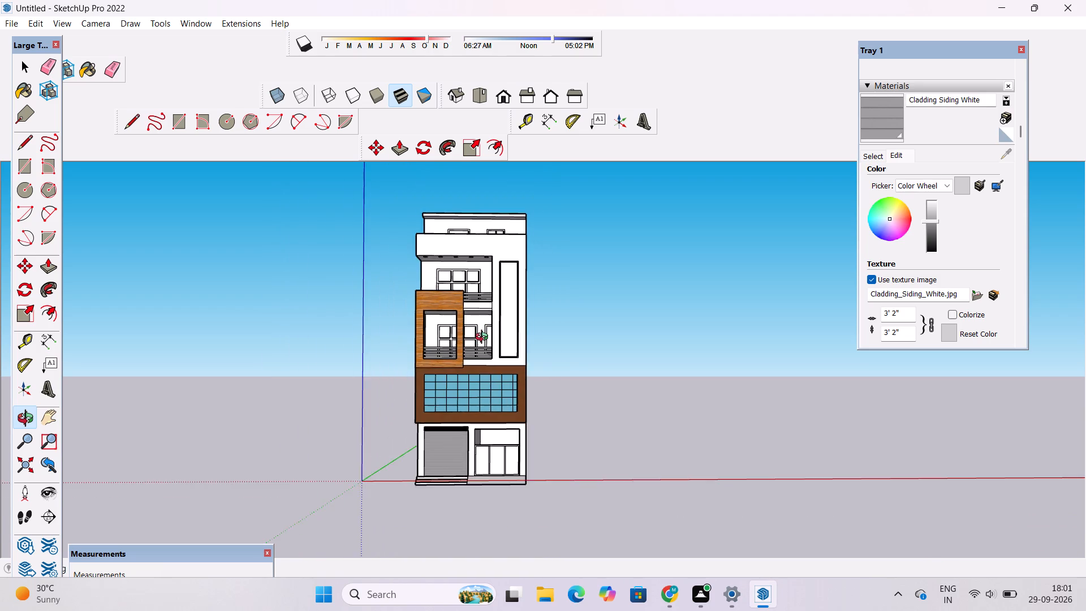
scroll(484, 338, "up", 5)
left_click_drag(487, 331, 488, 354, "shift")
scroll(481, 341, "up", 4)
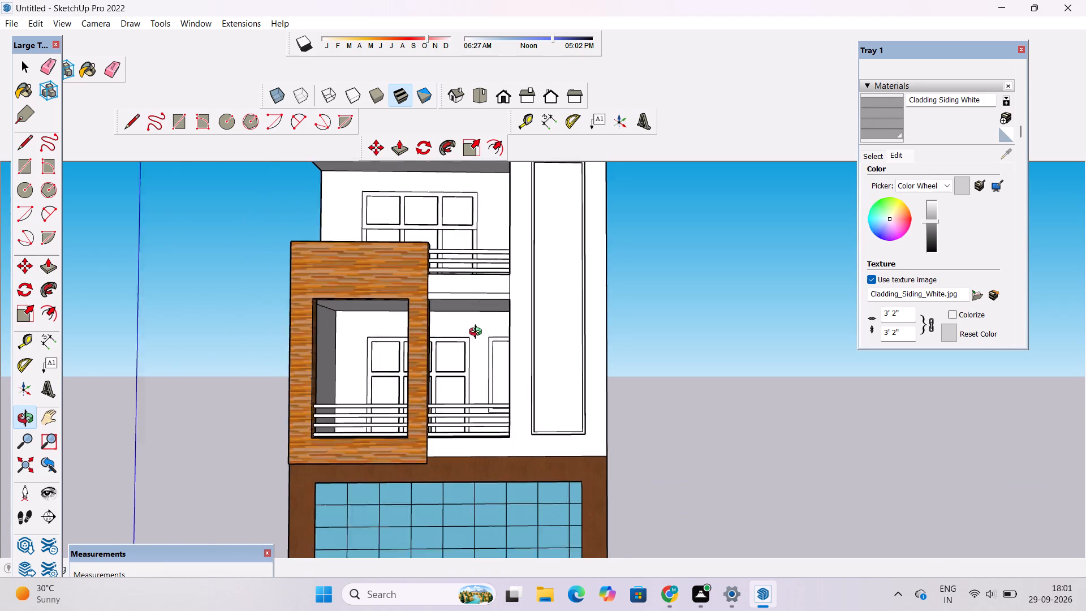
scroll(478, 333, "up", 1)
left_click_drag(474, 343, 474, 291)
scroll(453, 306, "up", 3)
left_click_drag(464, 290, 442, 263)
left_click_drag(423, 307, 480, 294, "shift")
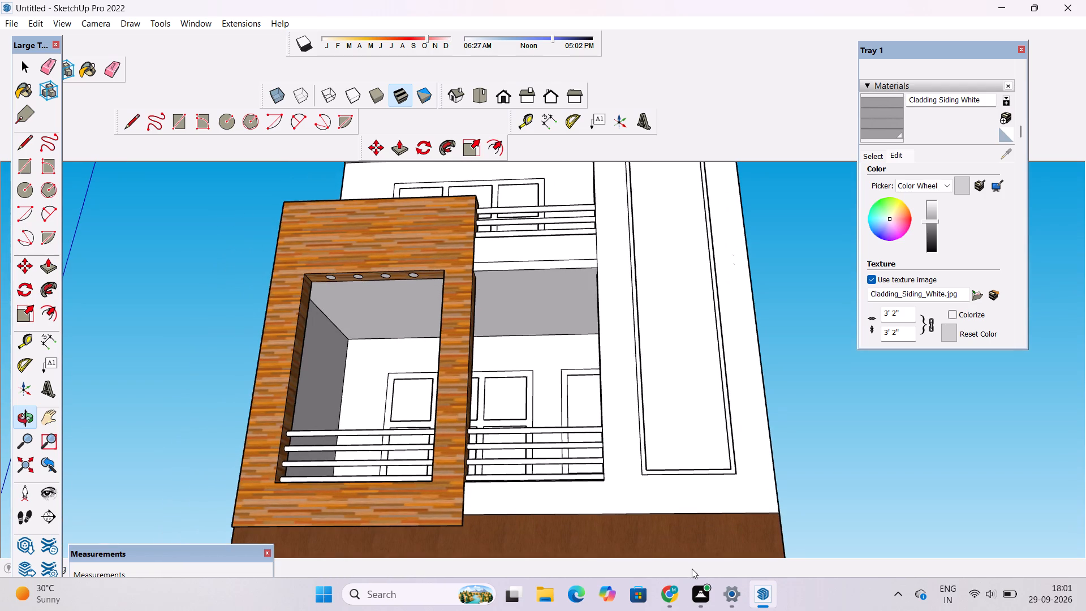
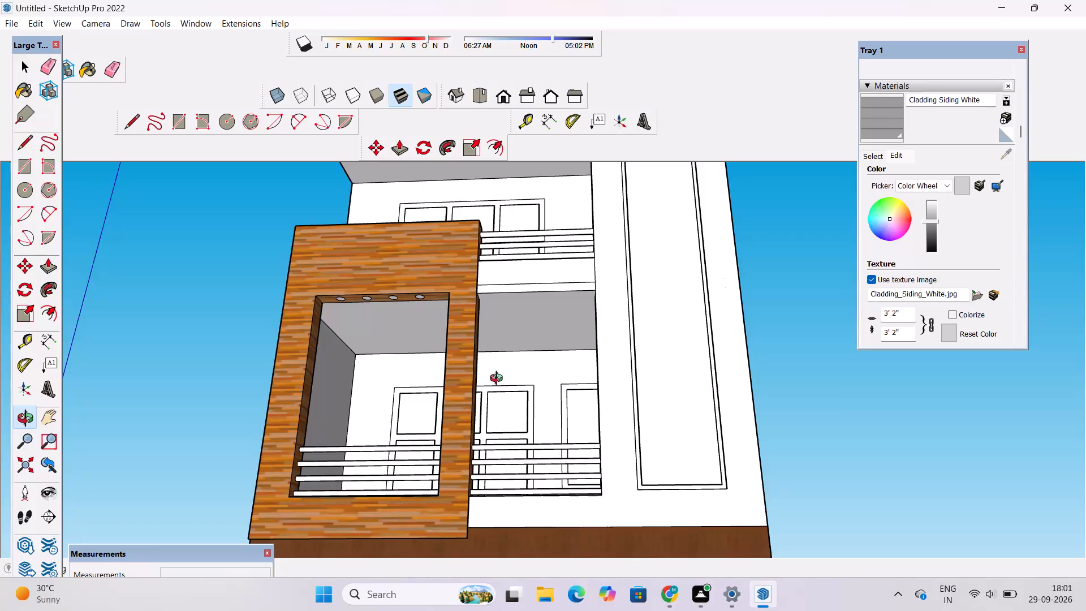
Examine the wood-framed balcony, its soffit lights, the railings and the windows behind them up close from several angles.
left_click_drag(469, 350, 529, 401)
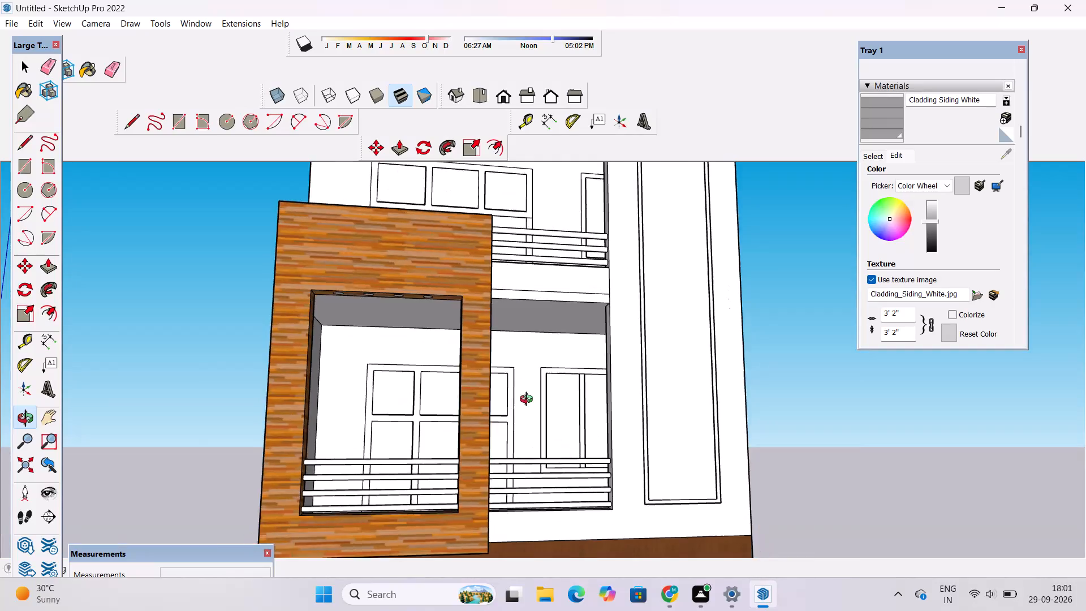
scroll(523, 386, "up", 3)
left_click_drag(652, 345, 550, 237)
scroll(415, 330, "down", 3)
left_click_drag(338, 308, 381, 222)
scroll(384, 280, "up", 3)
left_click_drag(384, 280, 426, 282, "shift")
left_click_drag(426, 282, 428, 295)
scroll(428, 295, "down", 3)
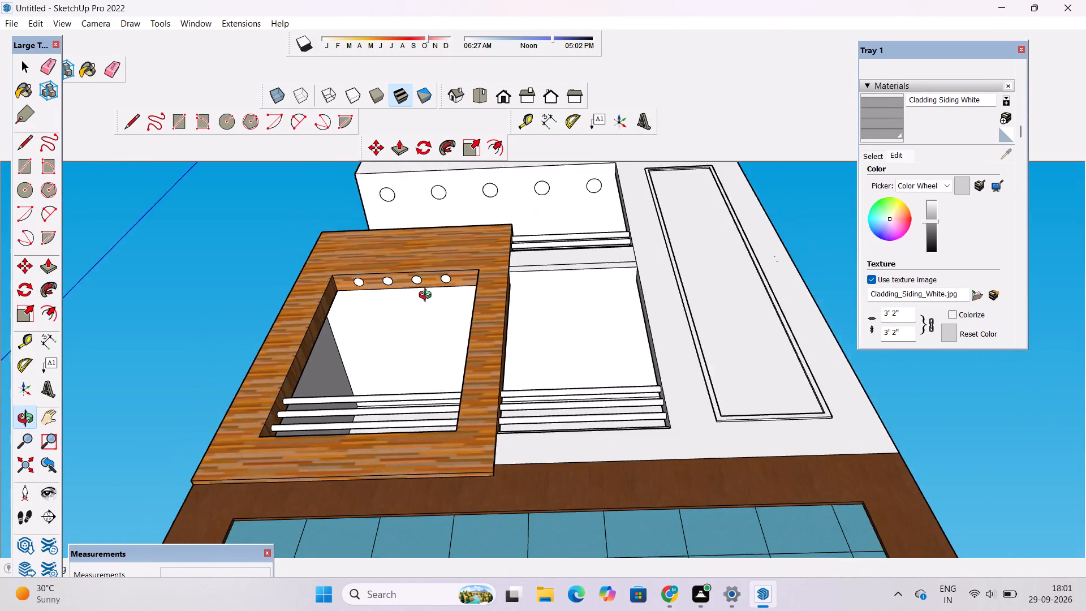
scroll(428, 296, "up", 3)
scroll(428, 296, "down", 5)
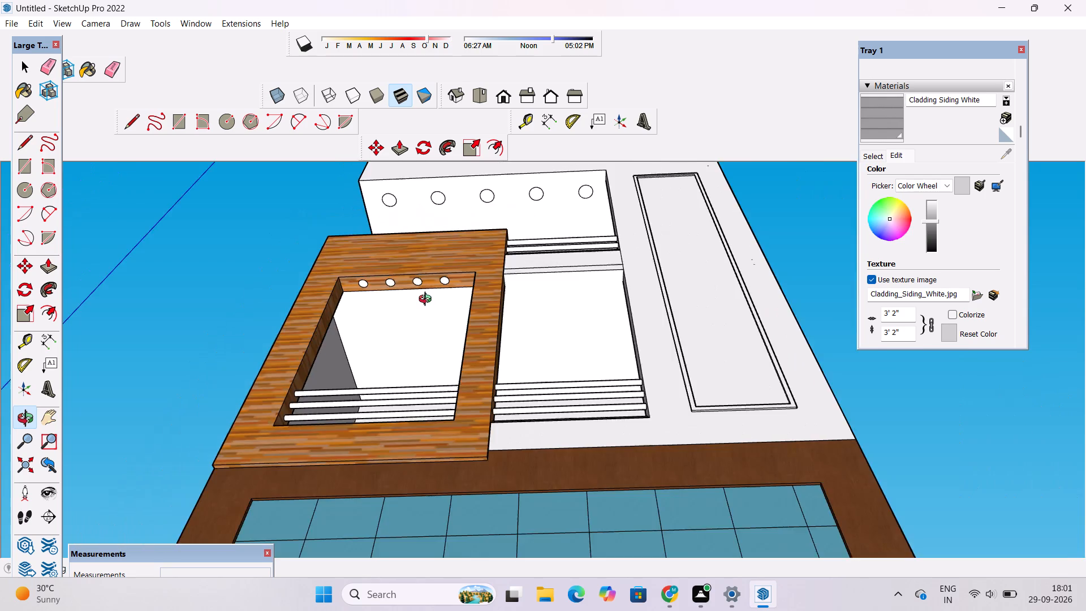
scroll(428, 300, "up", 4)
left_click_drag(428, 307, 433, 236)
scroll(430, 240, "up", 3)
left_click_drag(430, 243, 430, 290, "shift")
scroll(430, 290, "up", 2)
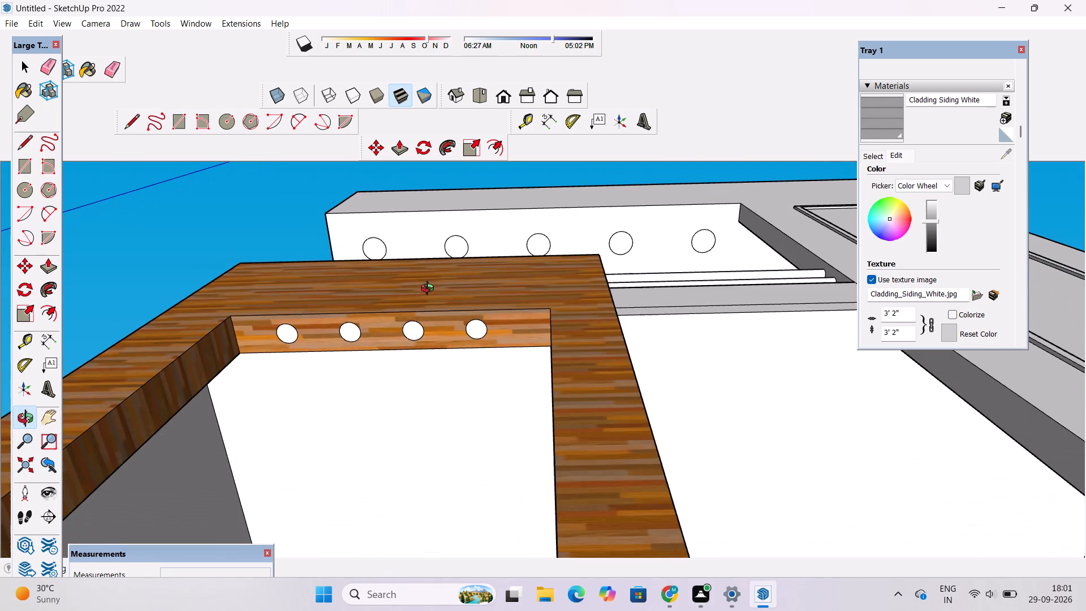
scroll(430, 290, "down", 3)
scroll(430, 290, "up", 4)
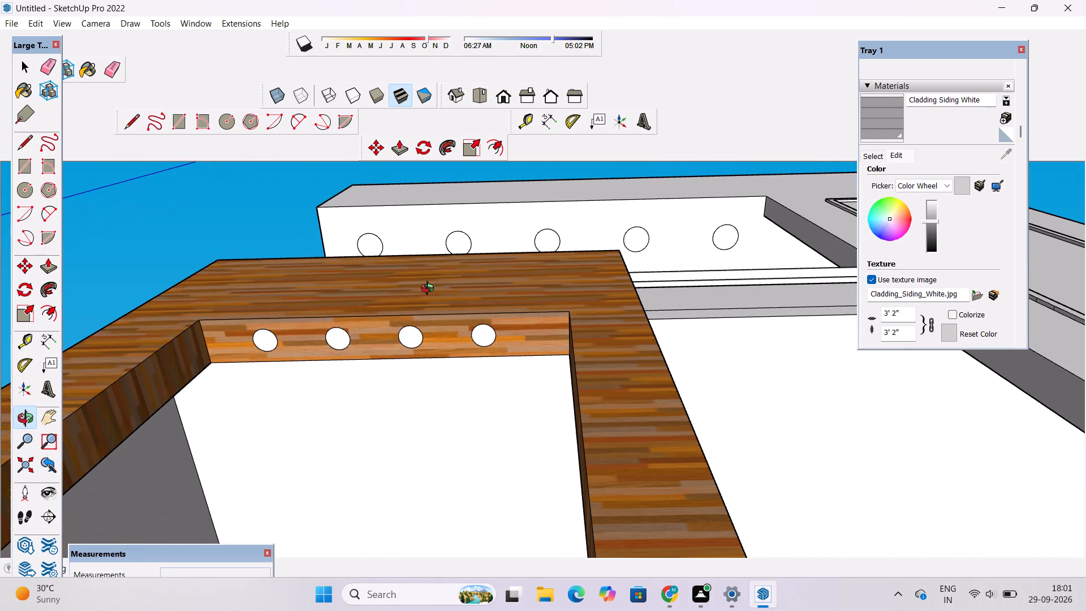
scroll(430, 290, "down", 9)
left_click_drag(449, 289, 469, 412)
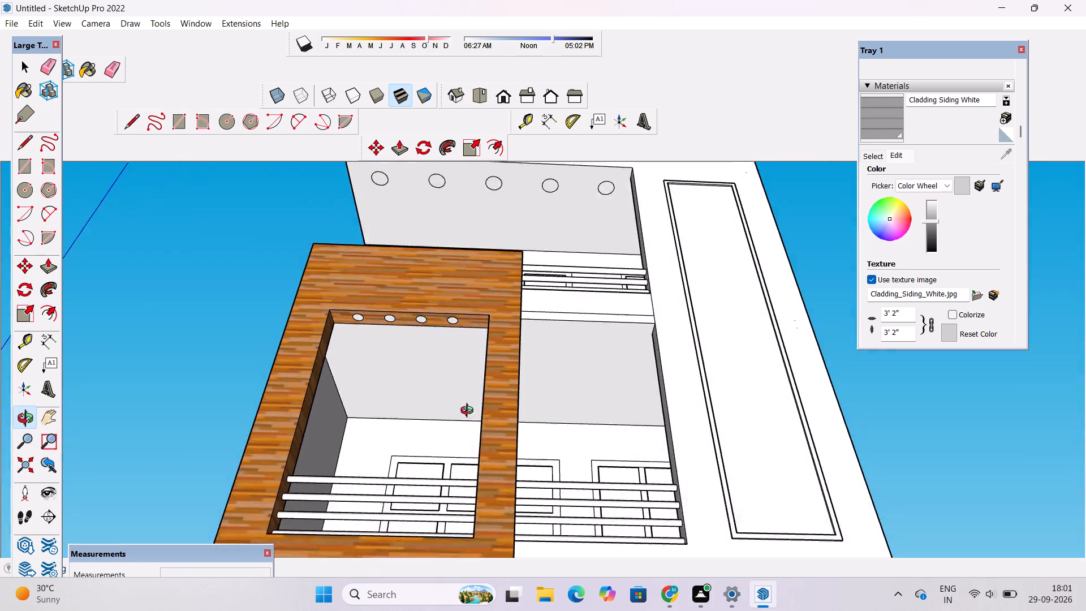
left_click_drag(469, 412, 480, 385)
scroll(475, 360, "up", 3)
left_click_drag(496, 305, 533, 323)
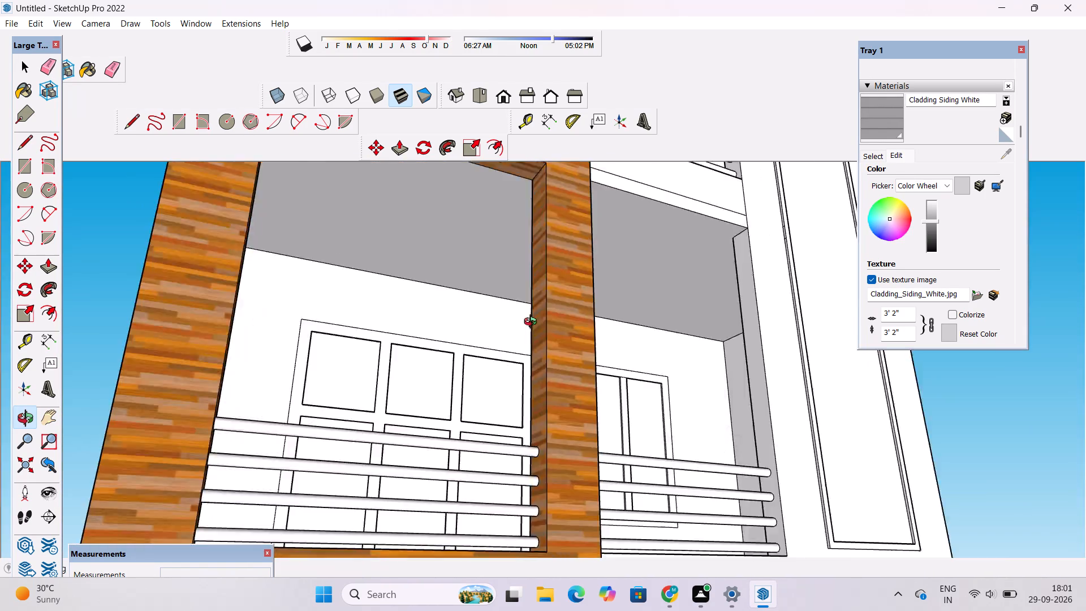
left_click_drag(533, 323, 482, 304)
Examine the upper facade as a whole, including the roof soffit lights, tall wall recess and tinted glass band.
scroll(479, 304, "down", 5)
left_click_drag(476, 315, 495, 426, "shift")
left_click_drag(493, 425, 486, 359)
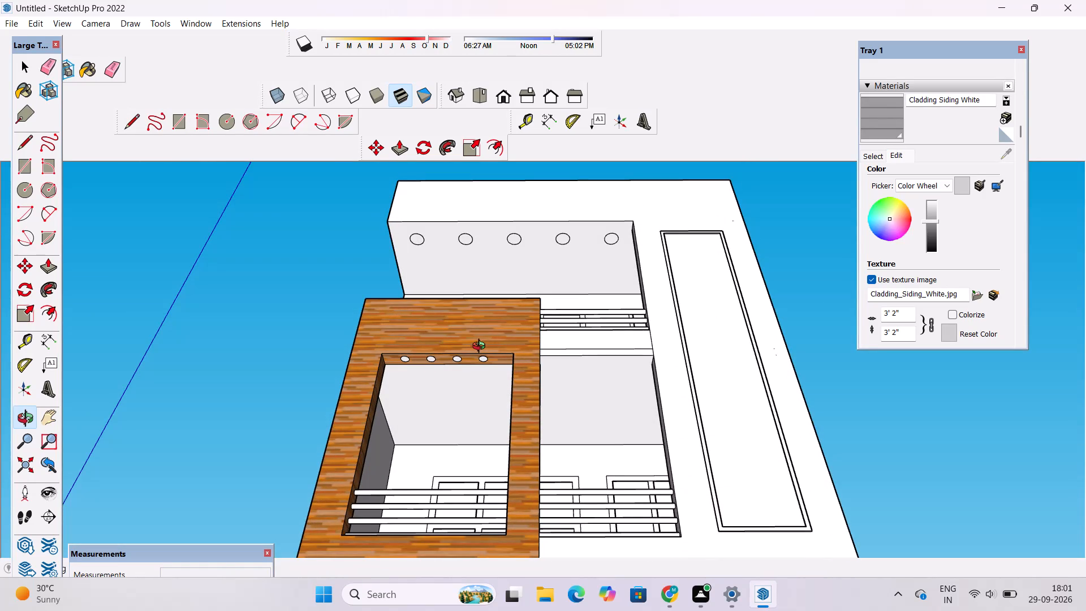
left_click_drag(474, 366, 471, 288, "shift")
scroll(484, 356, "up", 2)
left_click_drag(484, 333, 484, 274)
scroll(484, 274, "down", 4)
left_click_drag(489, 293, 498, 327)
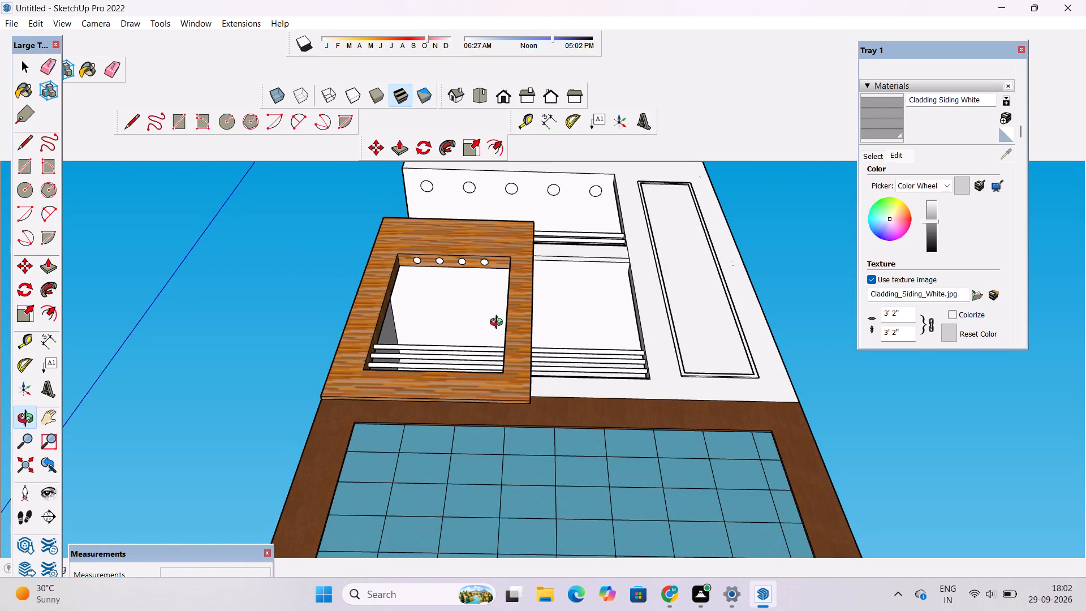
scroll(499, 324, "down", 3)
left_click_drag(499, 324, 499, 333, "shift")
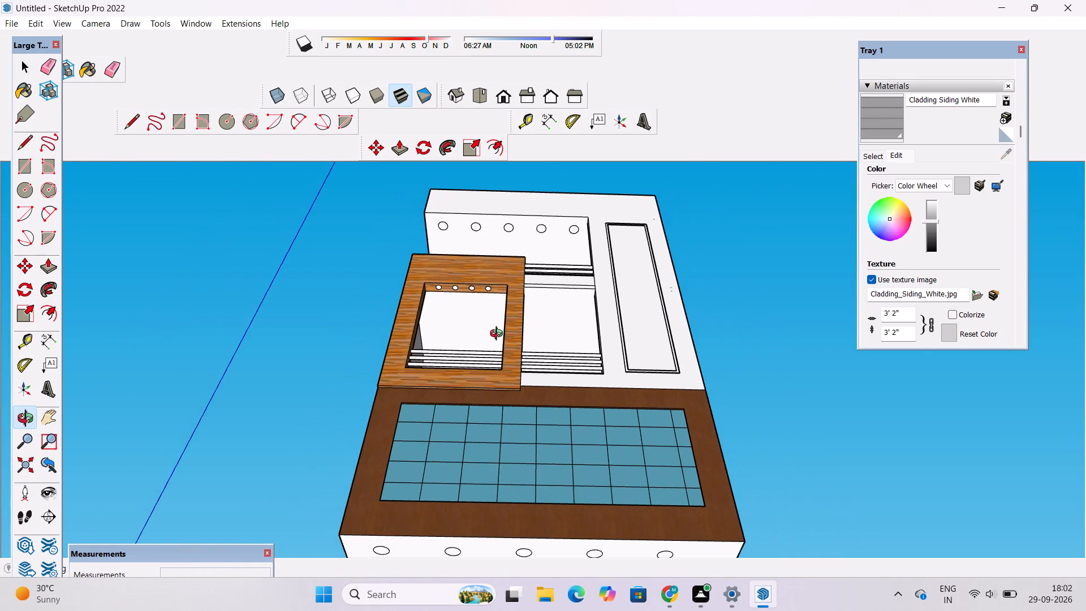
left_click_drag(501, 345, 505, 376)
left_click_drag(505, 376, 505, 364)
left_click_drag(504, 356, 506, 380)
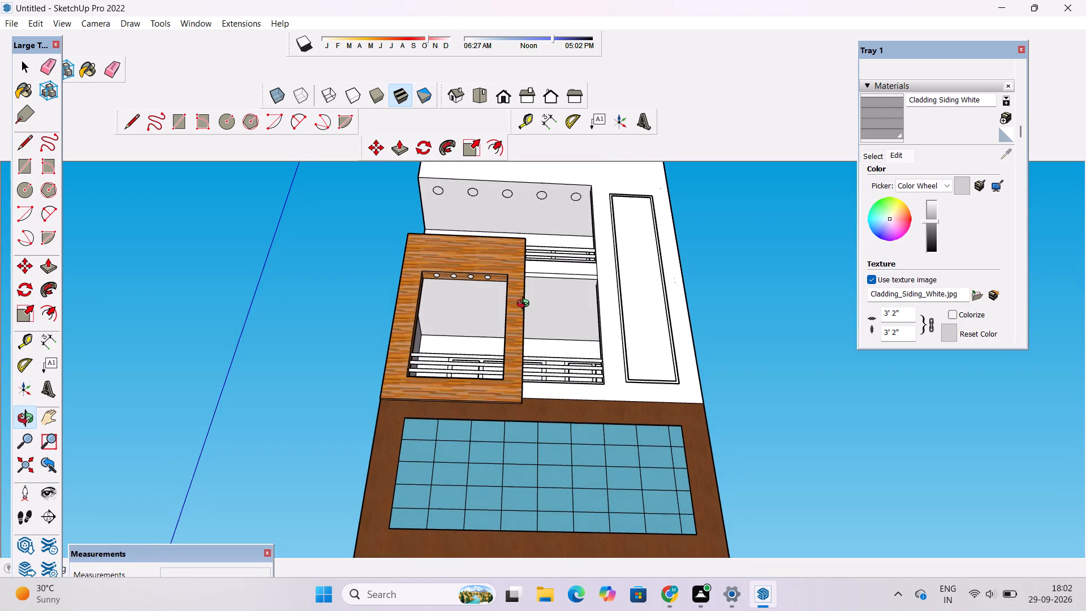
left_click_drag(525, 300, 486, 274)
left_click_drag(438, 311, 387, 317, "shift")
scroll(379, 321, "down", 5)
left_click_drag(378, 321, 416, 388)
scroll(410, 333, "up", 5)
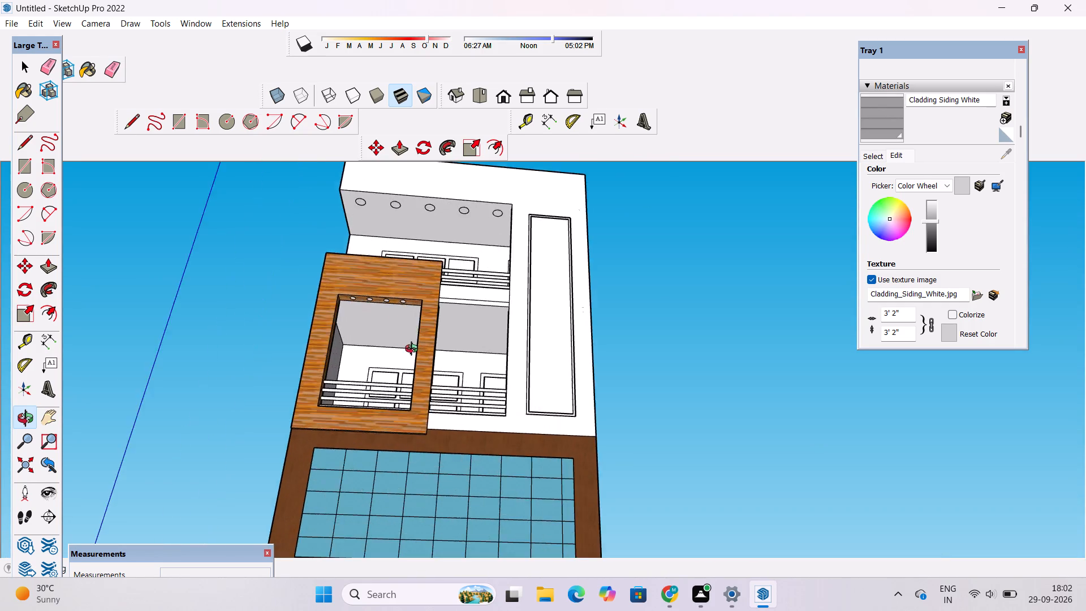
left_click_drag(413, 339, 383, 266)
left_click_drag(374, 271, 411, 326, "shift")
scroll(441, 396, "up", 6)
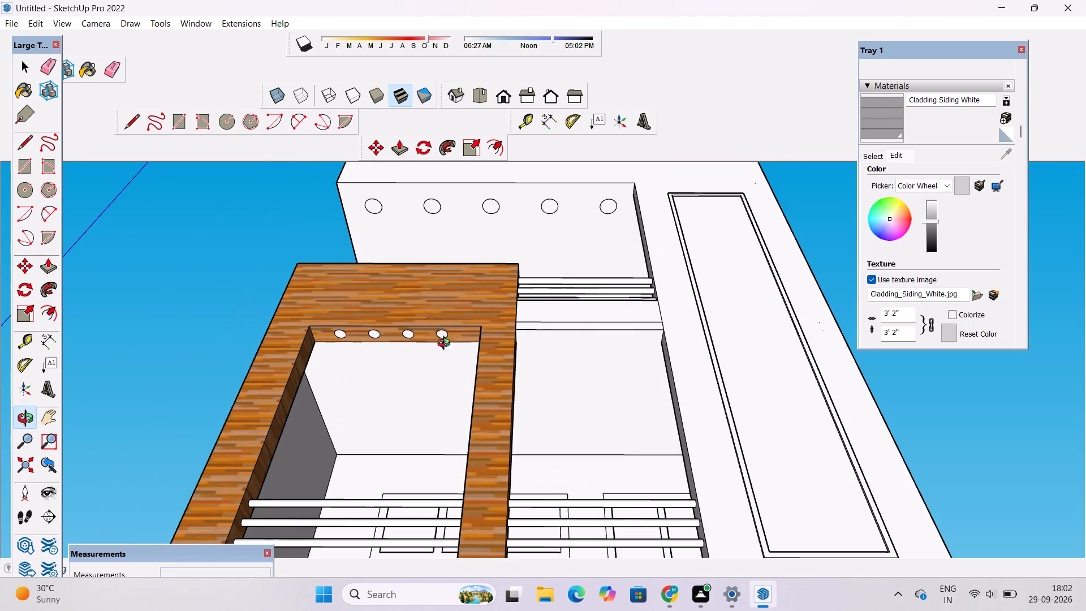
Browse the Colors-Named material collection for a facade colour, comparing the yellow, cream, brown, blue and grey swatches.
left_click(881, 153)
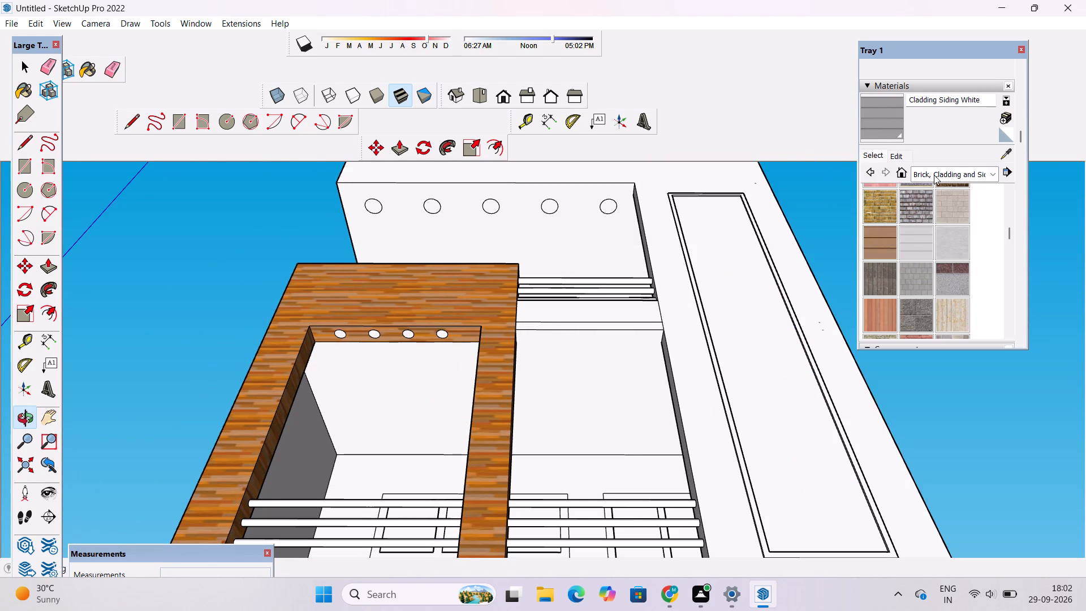
left_click(934, 175)
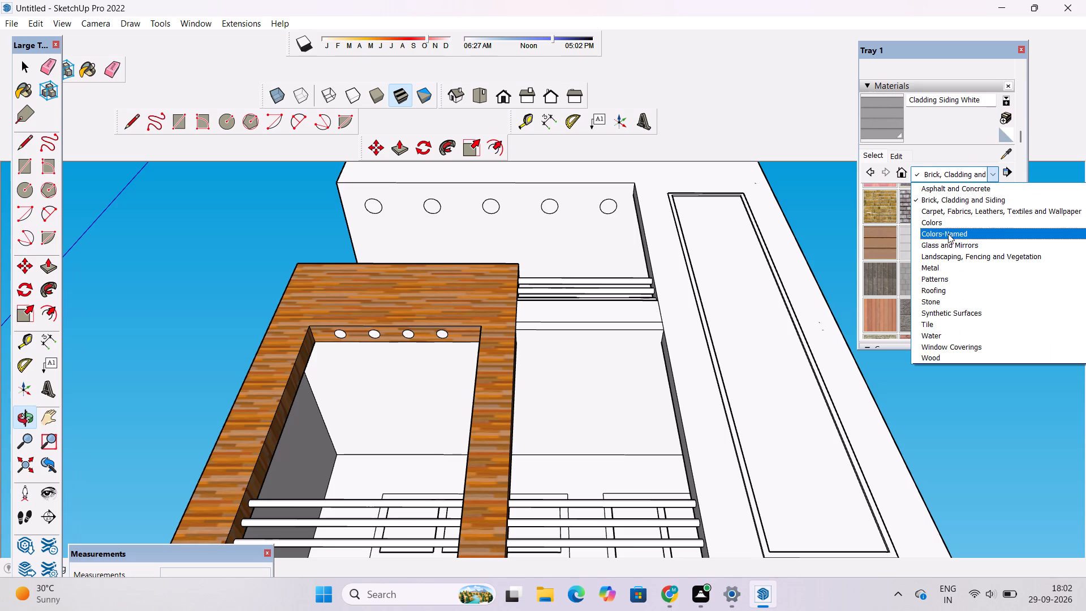
left_click(948, 234)
scroll(933, 248, "down", 5)
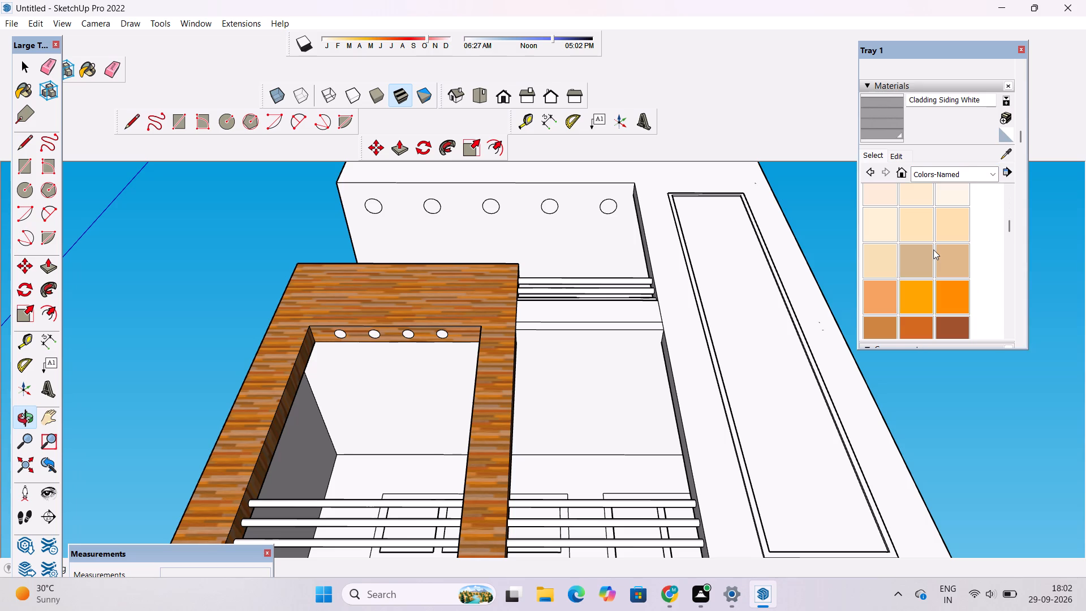
scroll(934, 252, "down", 2)
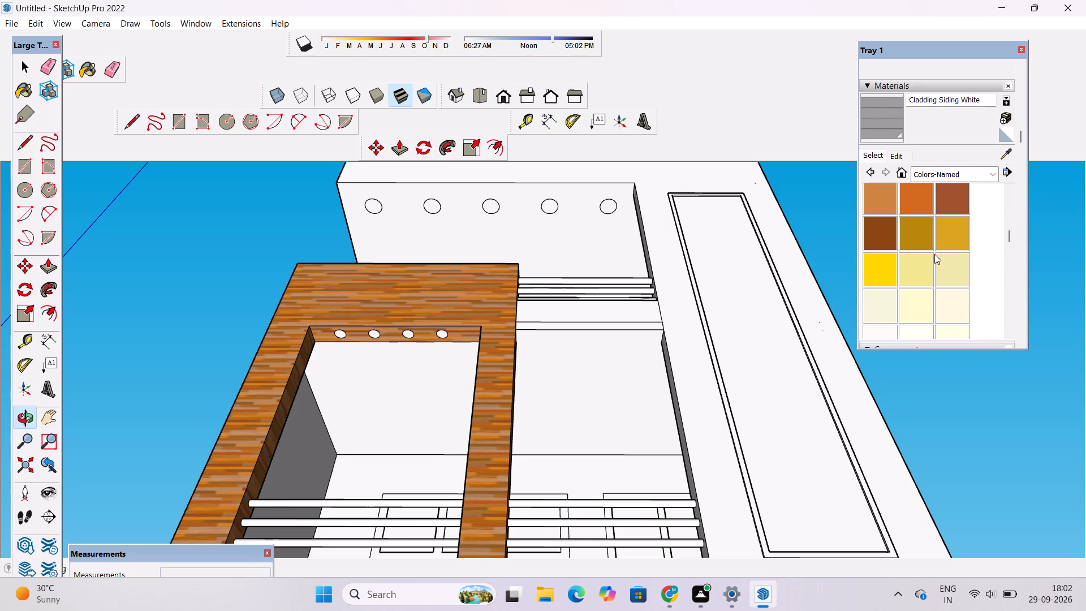
scroll(942, 255, "down", 1)
scroll(942, 255, "up", 2)
scroll(942, 255, "down", 3)
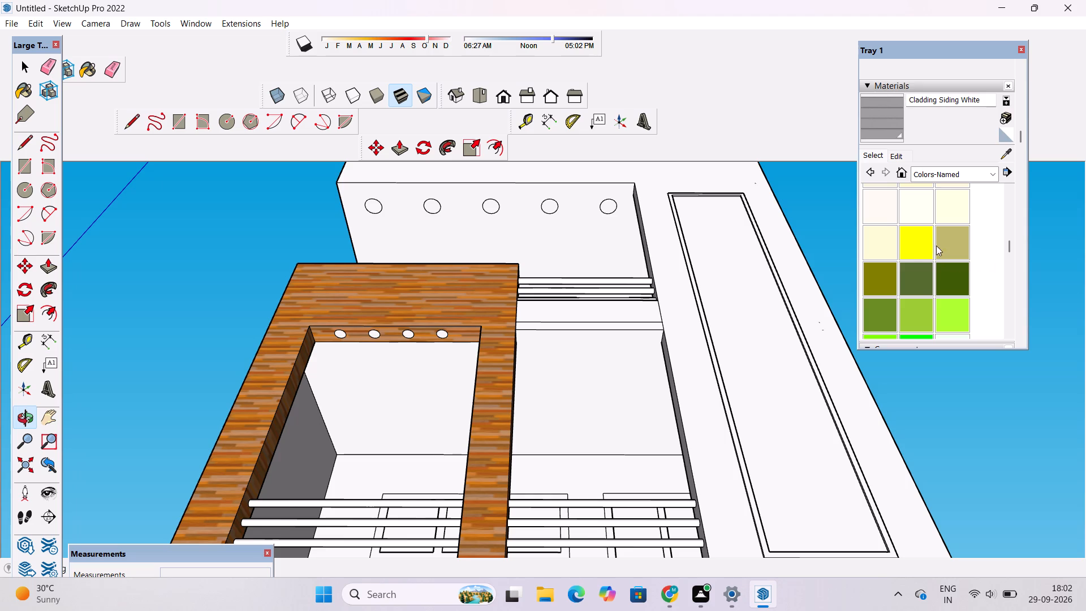
scroll(933, 248, "down", 7)
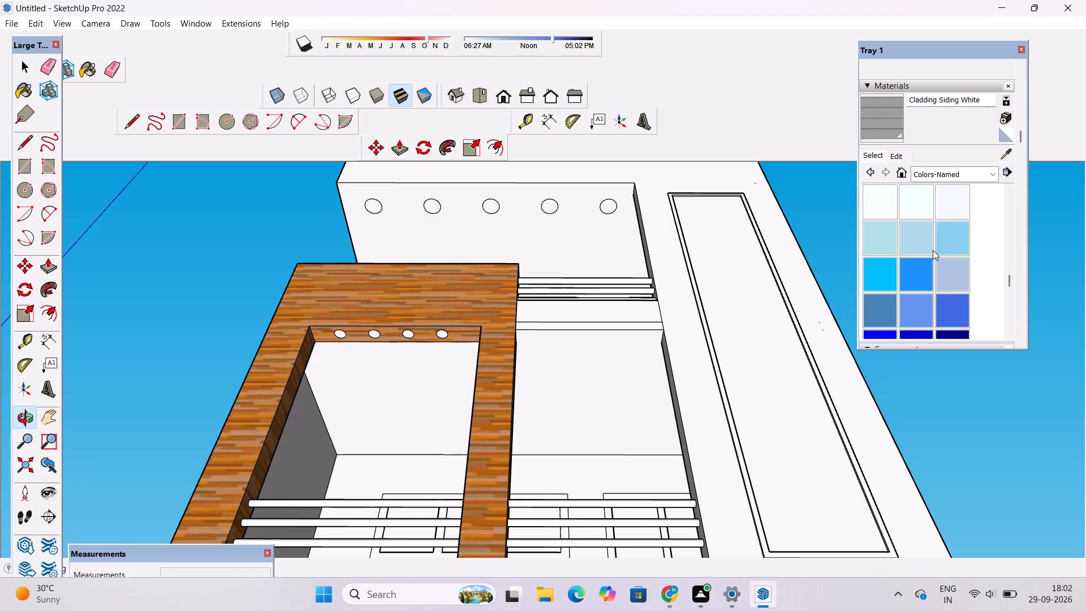
scroll(933, 250, "down", 5)
scroll(933, 250, "up", 1)
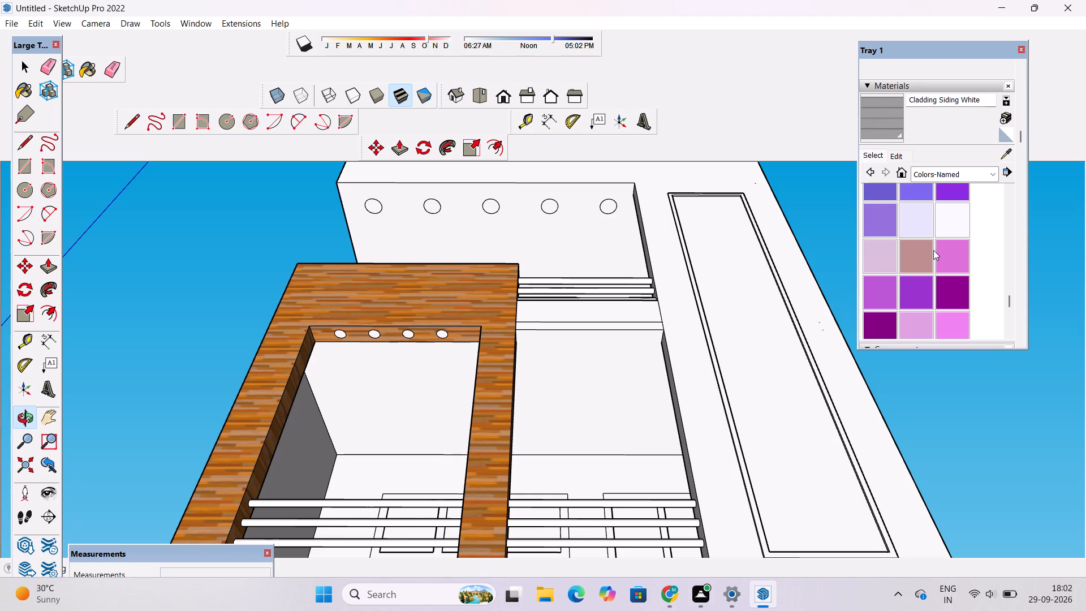
scroll(933, 250, "down", 4)
scroll(933, 256, "up", 2)
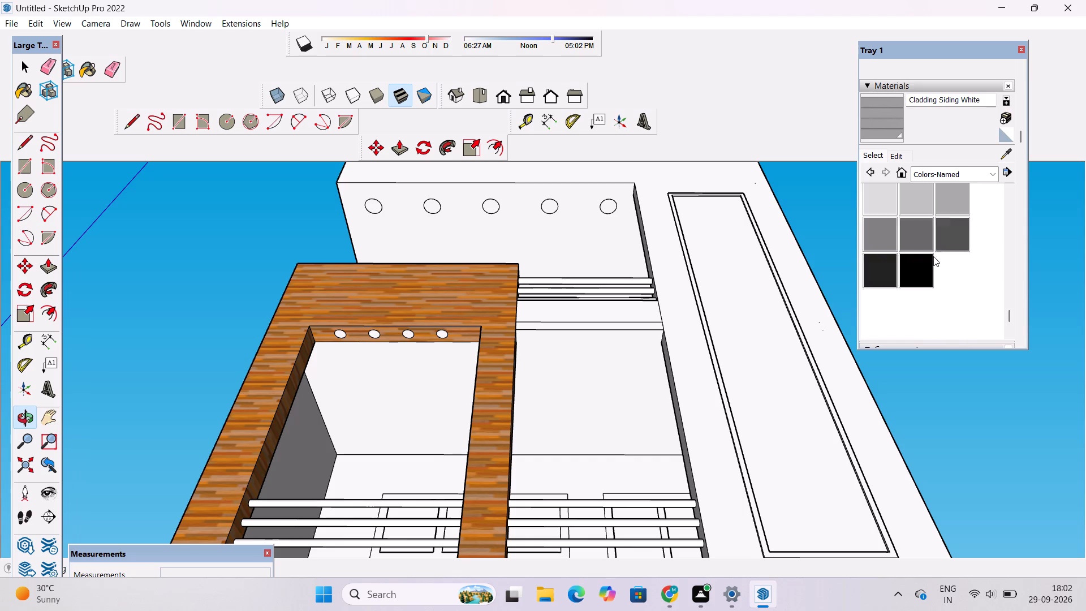
scroll(933, 256, "up", 3)
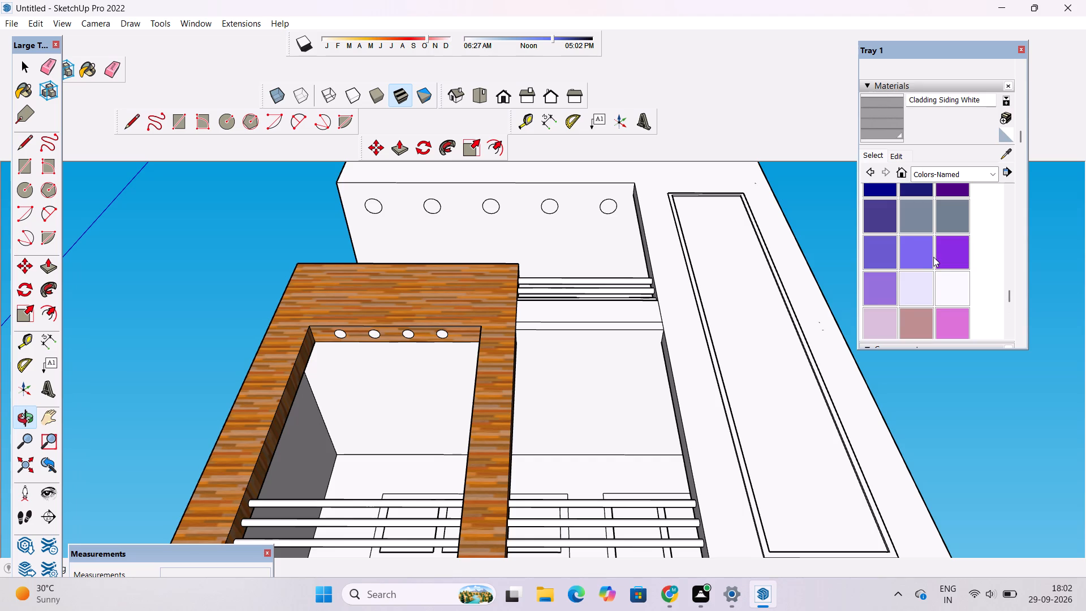
scroll(930, 263, "up", 2)
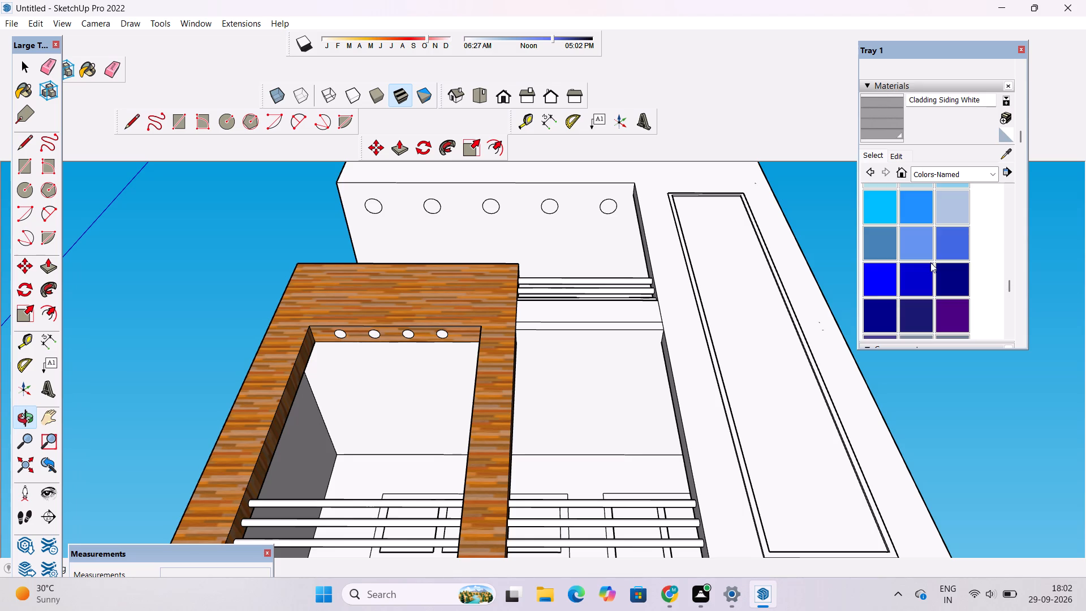
scroll(930, 263, "up", 2)
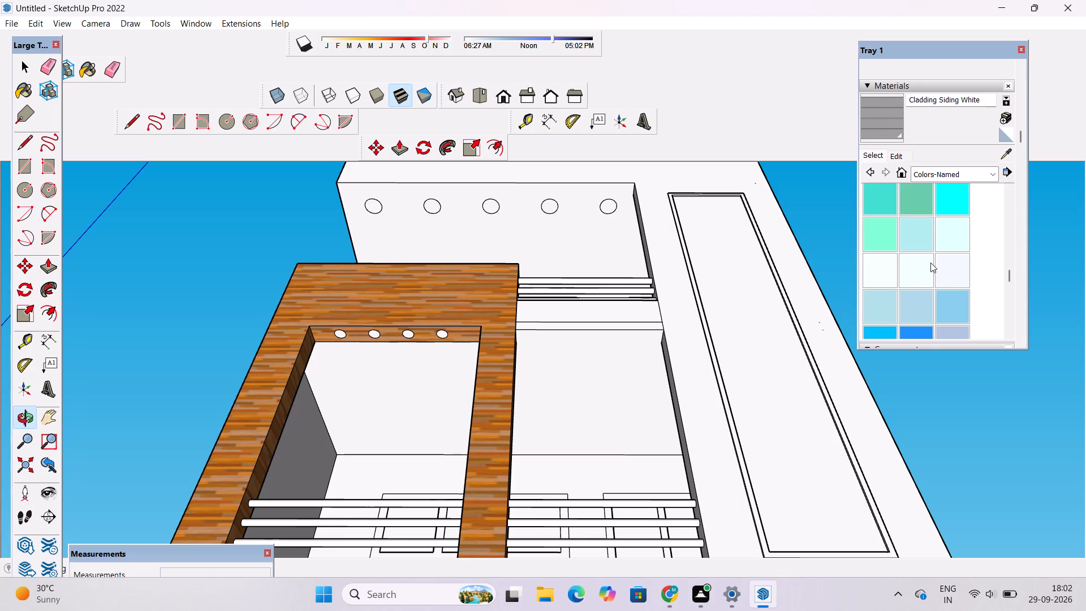
scroll(930, 263, "up", 2)
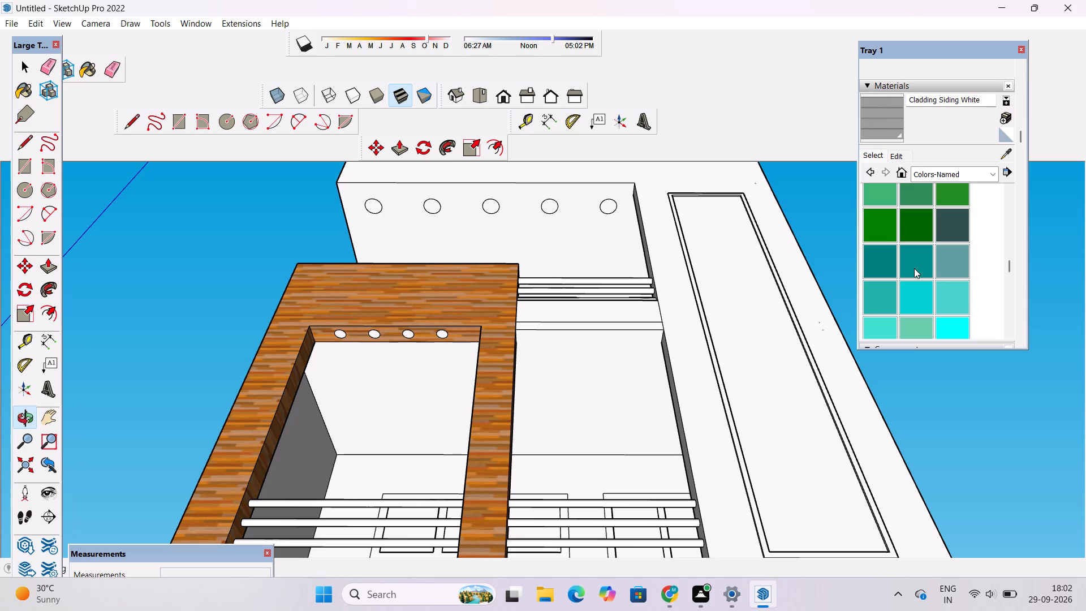
scroll(914, 268, "up", 4)
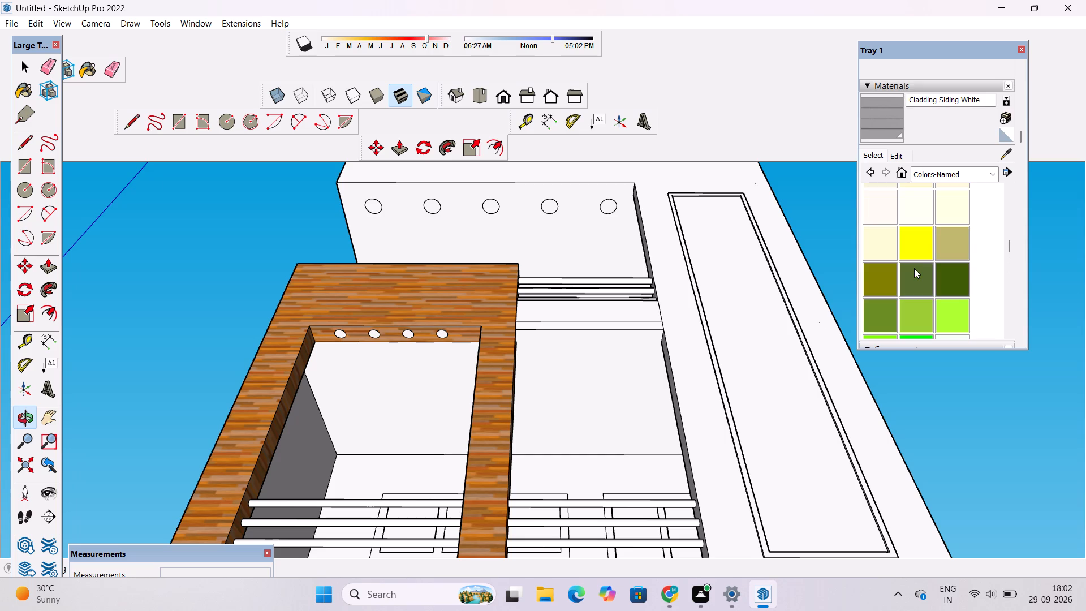
scroll(914, 268, "up", 1)
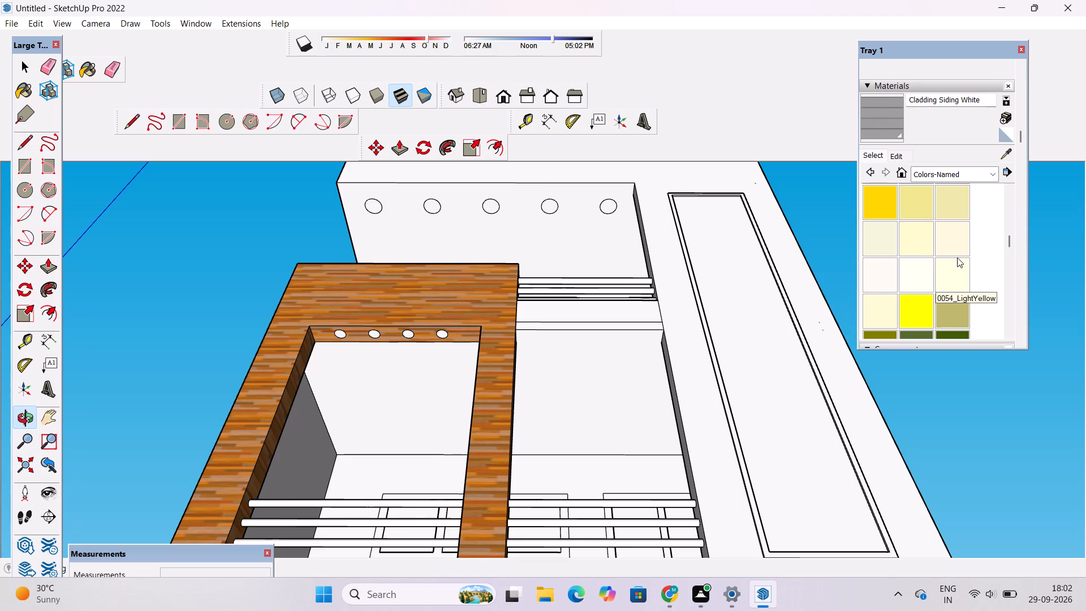
scroll(956, 257, "up", 1)
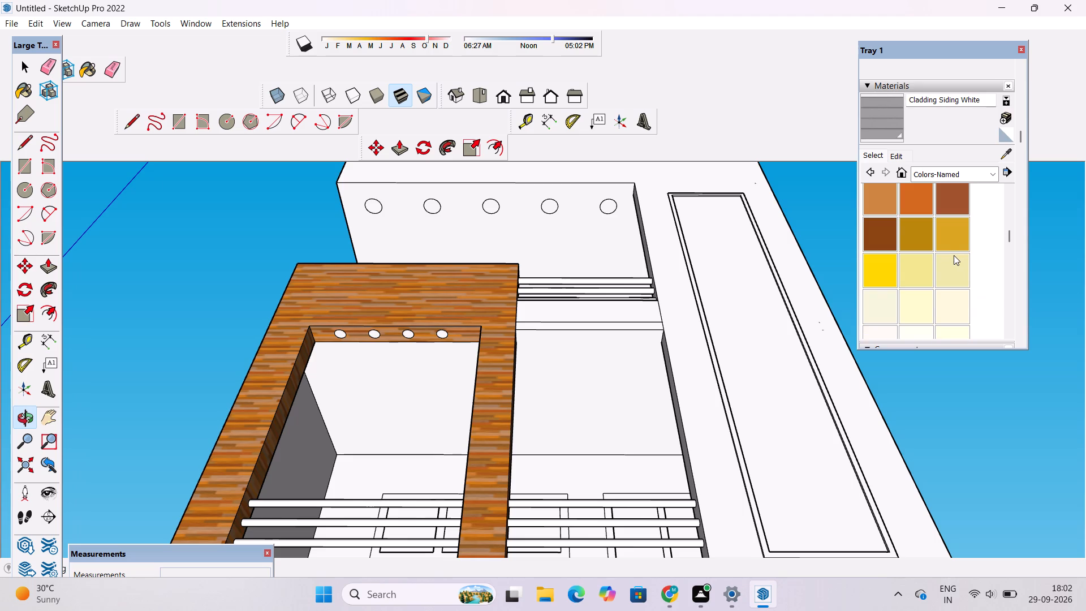
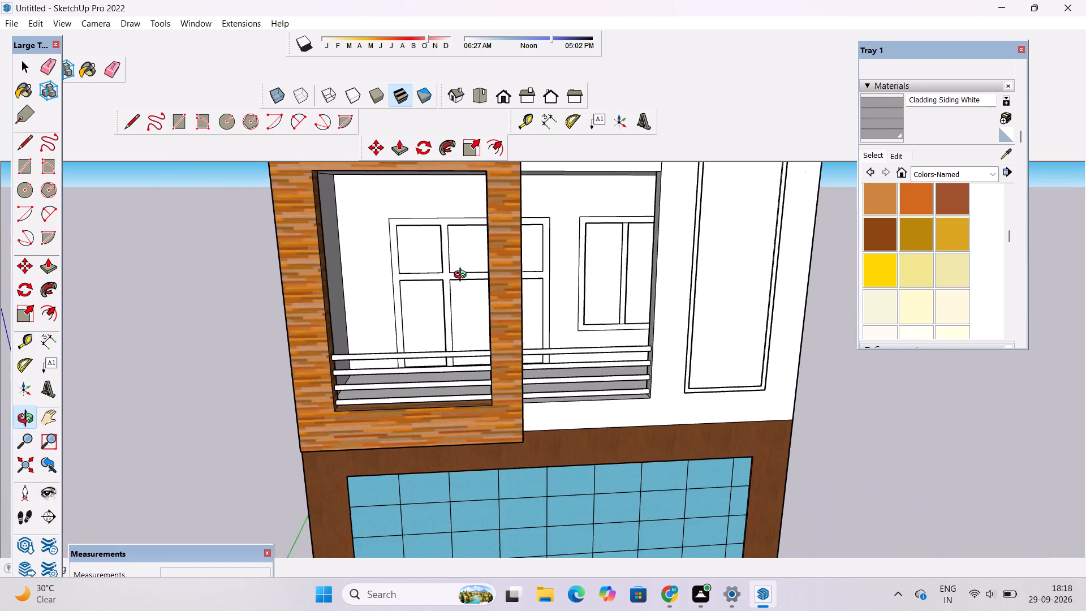
Examine the wood-framed balcony, railings, tall wall recess and roof soffit from close up and from further back.
scroll(463, 276, "down", 1)
left_click_drag(461, 300, 461, 324)
scroll(450, 320, "up", 6)
left_click_drag(443, 307, 453, 260)
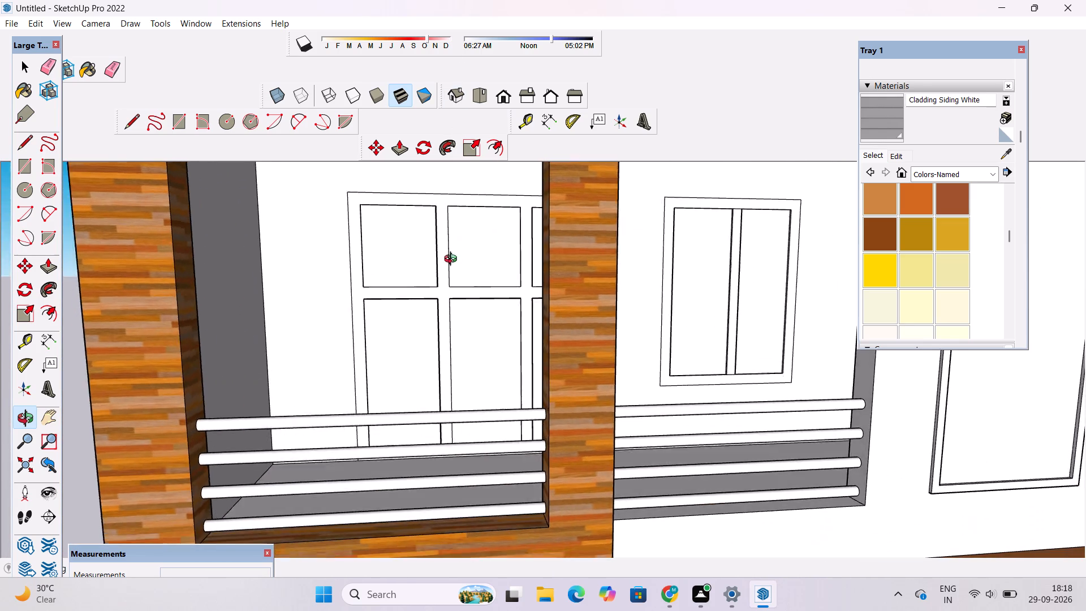
left_click_drag(453, 260, 458, 218)
scroll(458, 231, "down", 5)
left_click_drag(458, 252, 446, 296)
scroll(439, 288, "down", 4)
left_click_drag(445, 266, 431, 315, "shift")
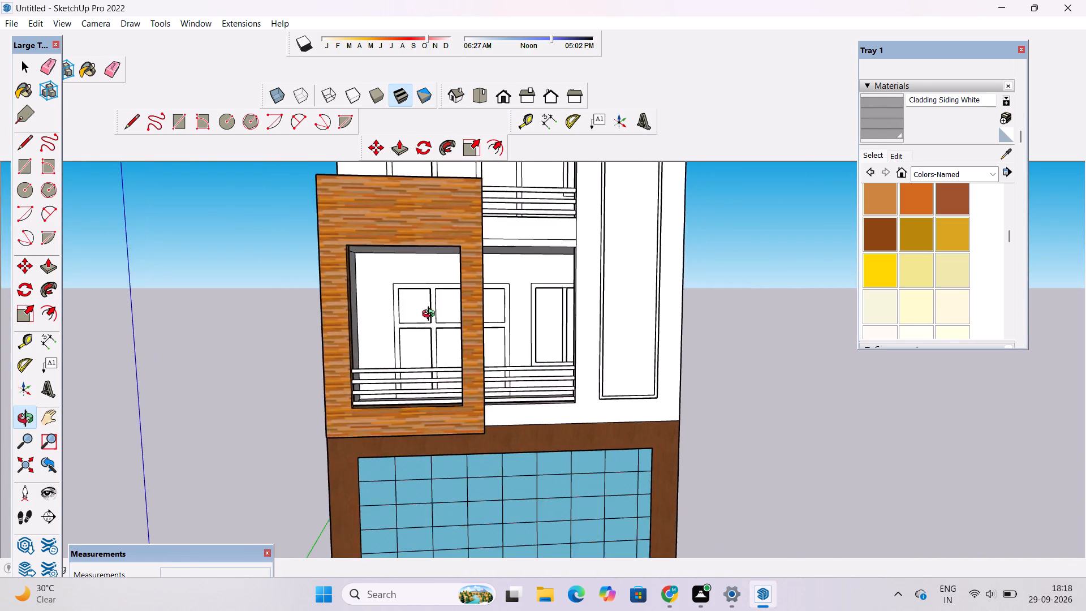
left_click_drag(431, 315, 432, 315, "shift")
scroll(424, 300, "down", 6)
left_click_drag(473, 256, 401, 355, "shift")
scroll(414, 223, "up", 4)
left_click_drag(418, 224, 412, 335)
scroll(409, 324, "down", 4)
left_click_drag(408, 329, 410, 276)
scroll(407, 272, "down", 7)
left_click_drag(402, 290, 407, 198)
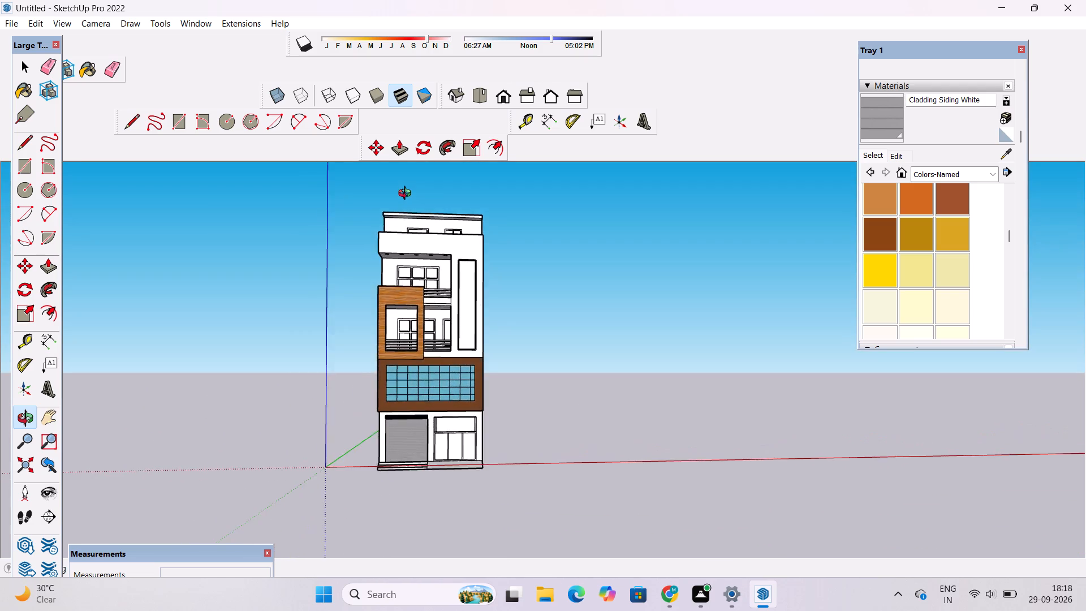
scroll(407, 195, "up", 8)
left_click_drag(452, 303, 445, 241)
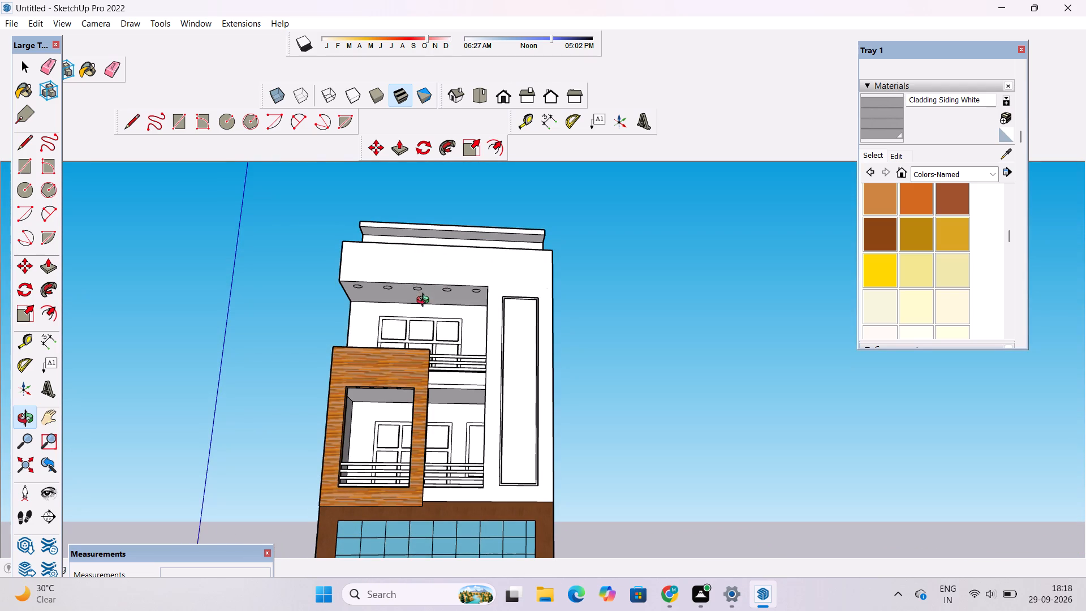
left_click_drag(426, 296, 429, 262, "shift")
Paint the upper parapet band, the wall around the tall recess and the roof soffit with colour 0022_Maroon.
scroll(916, 235, "up", 1)
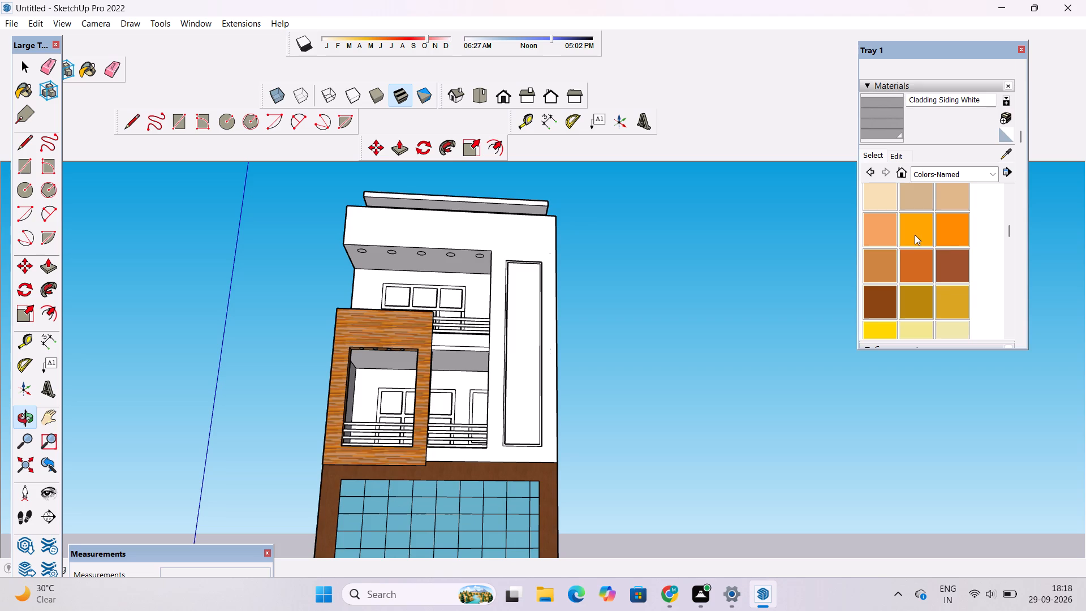
scroll(915, 235, "up", 3)
left_click(887, 256)
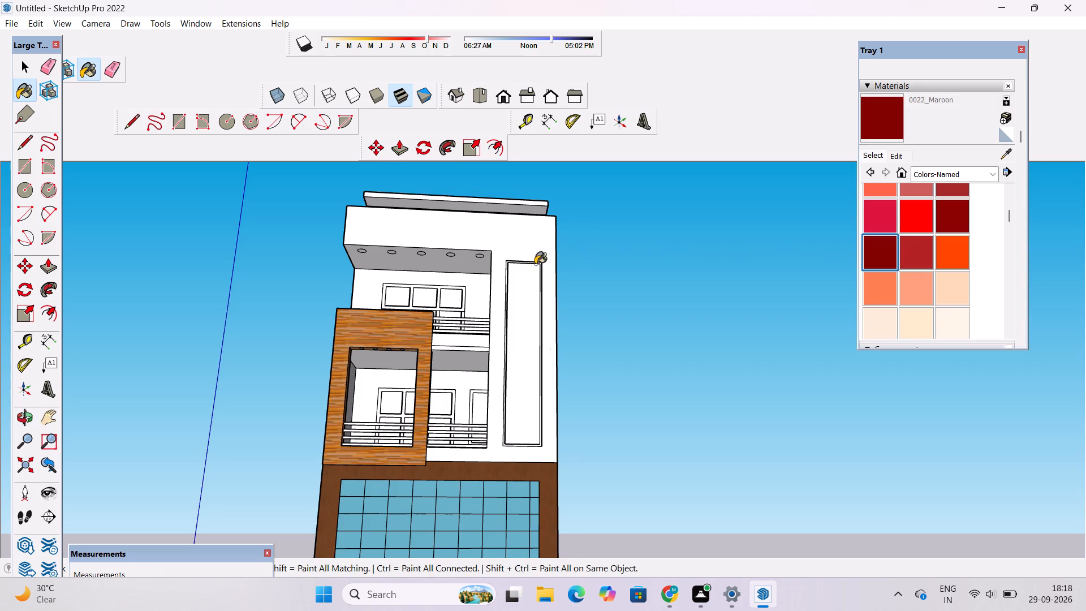
scroll(503, 264, "up", 4)
left_click(502, 241)
scroll(446, 256, "up", 4)
left_click(446, 256)
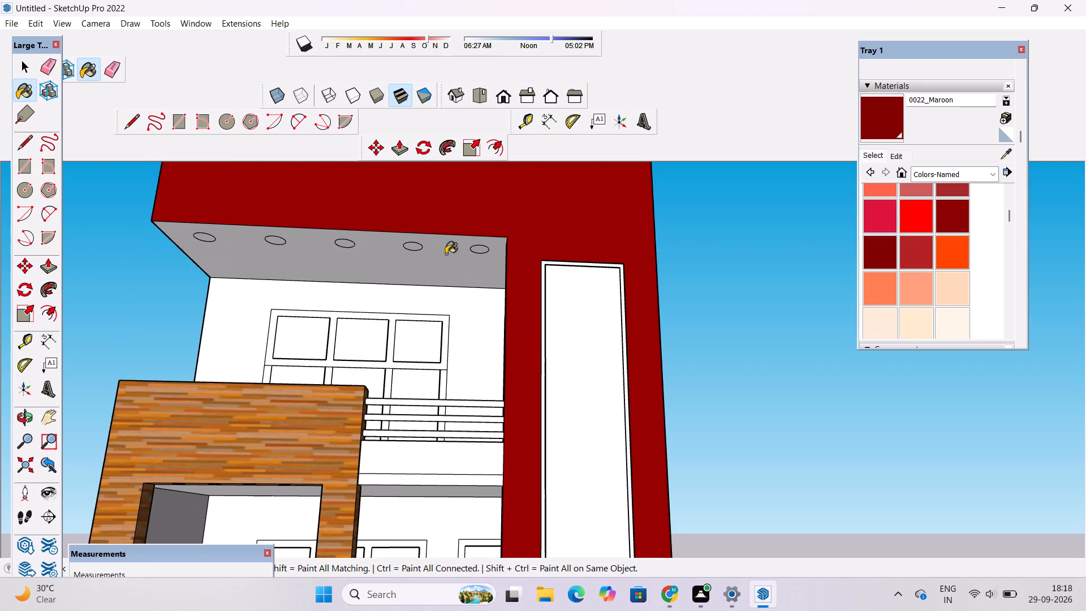
Edit the 0022_Maroon material to a much darker, near-black maroon shade.
scroll(459, 273, "down", 6)
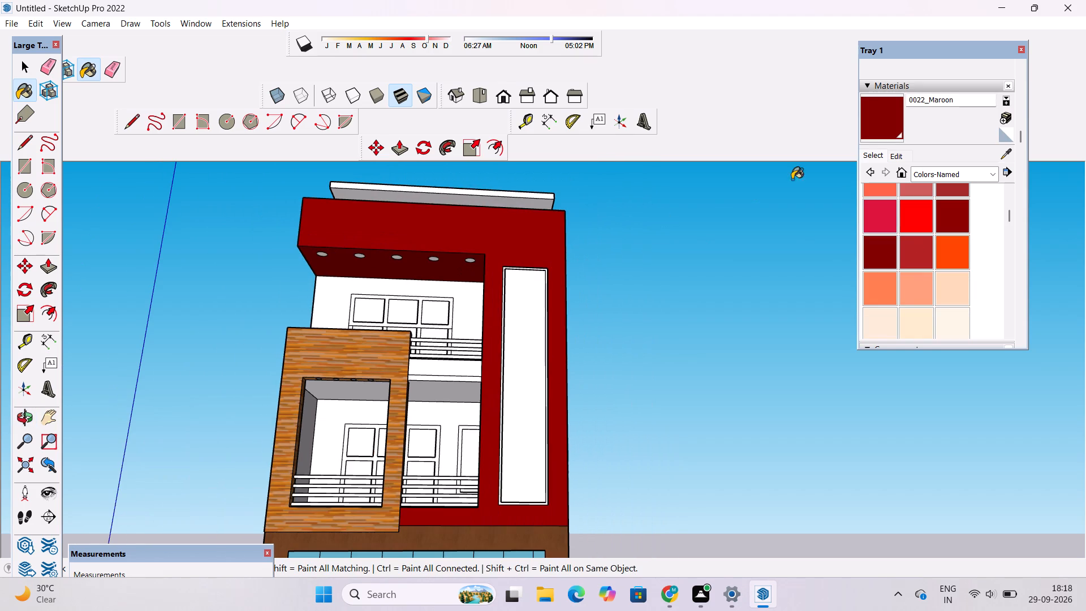
left_click(899, 156)
left_click(930, 234)
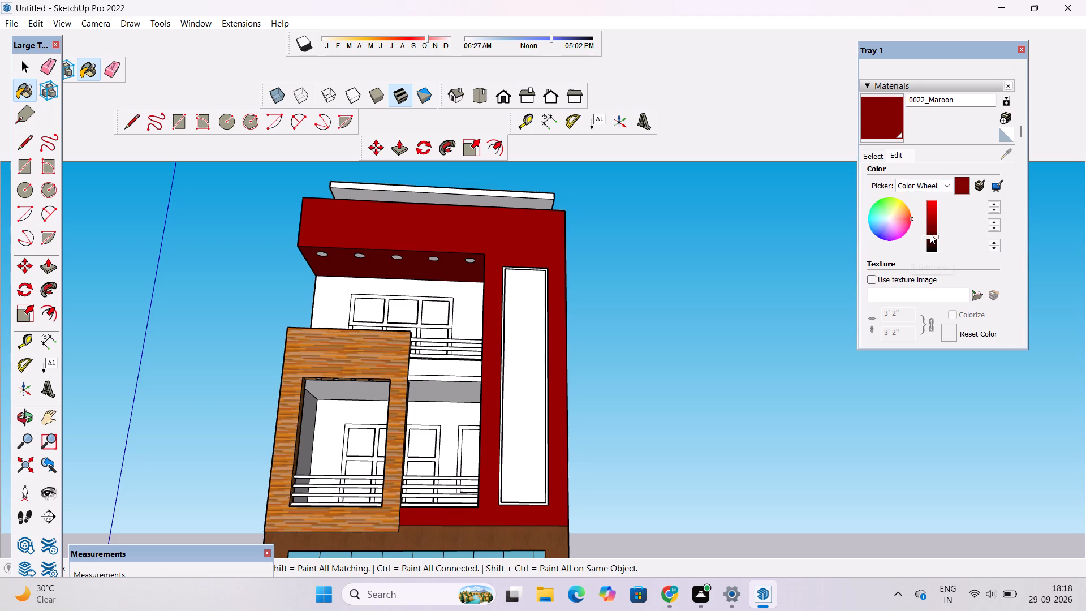
left_click(931, 239)
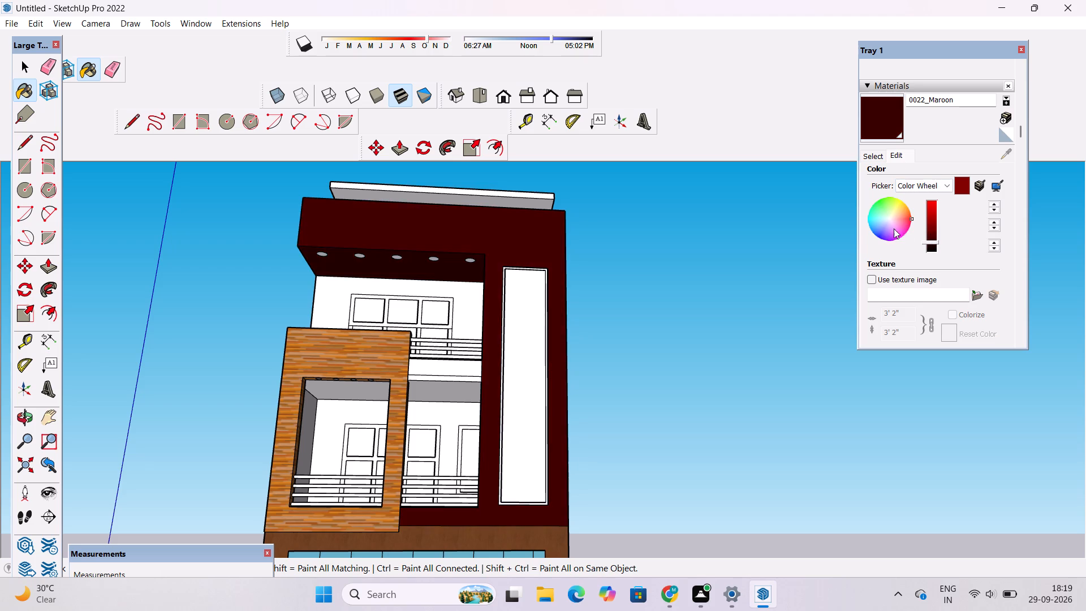
key("space")
Examine the recoloured facade from the front, above and the side for surfaces that still need paint.
key("o")
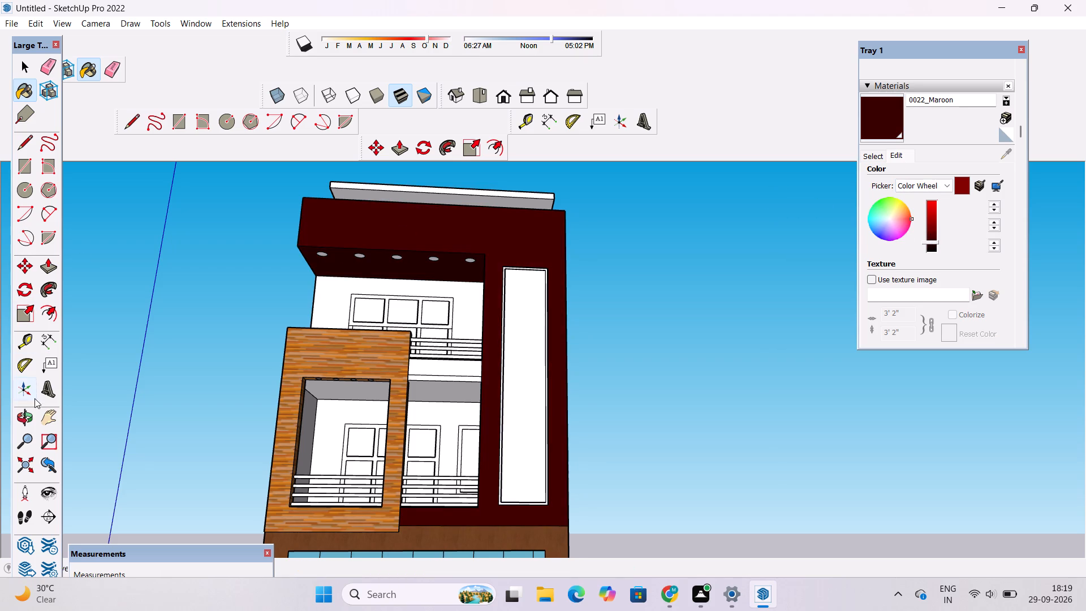
left_click(27, 409)
scroll(585, 217, "down", 2)
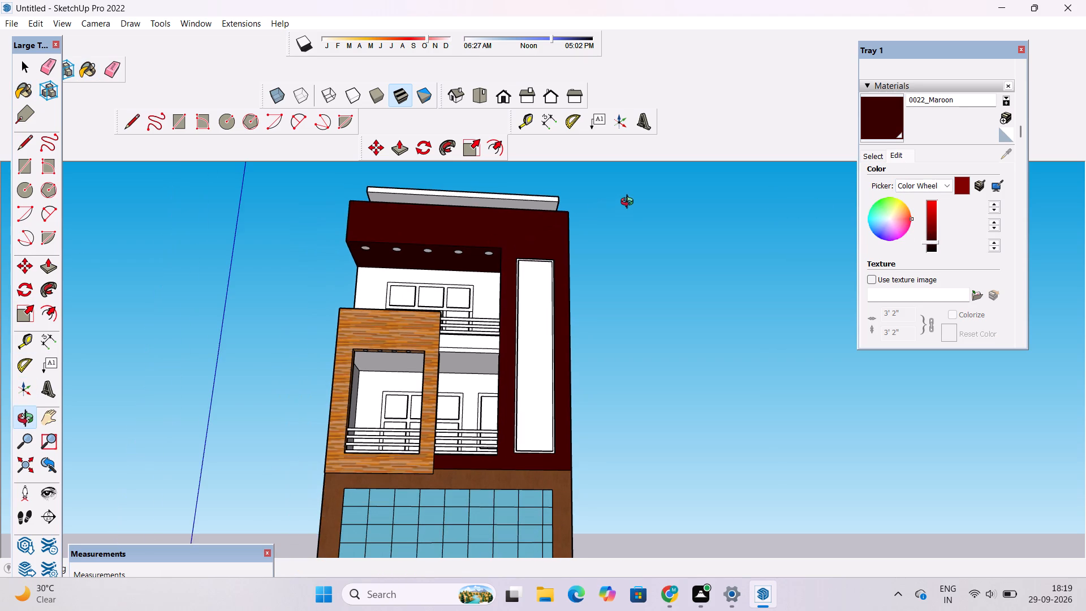
left_click_drag(630, 210, 611, 238)
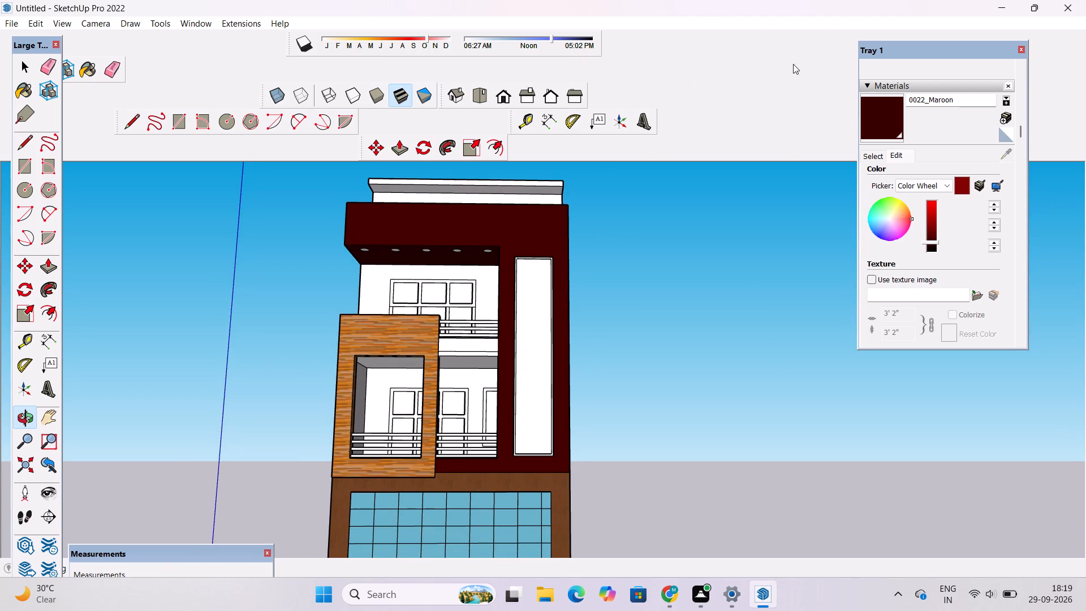
scroll(574, 173, "down", 4)
scroll(538, 236, "up", 3)
left_click_drag(537, 253, 533, 366)
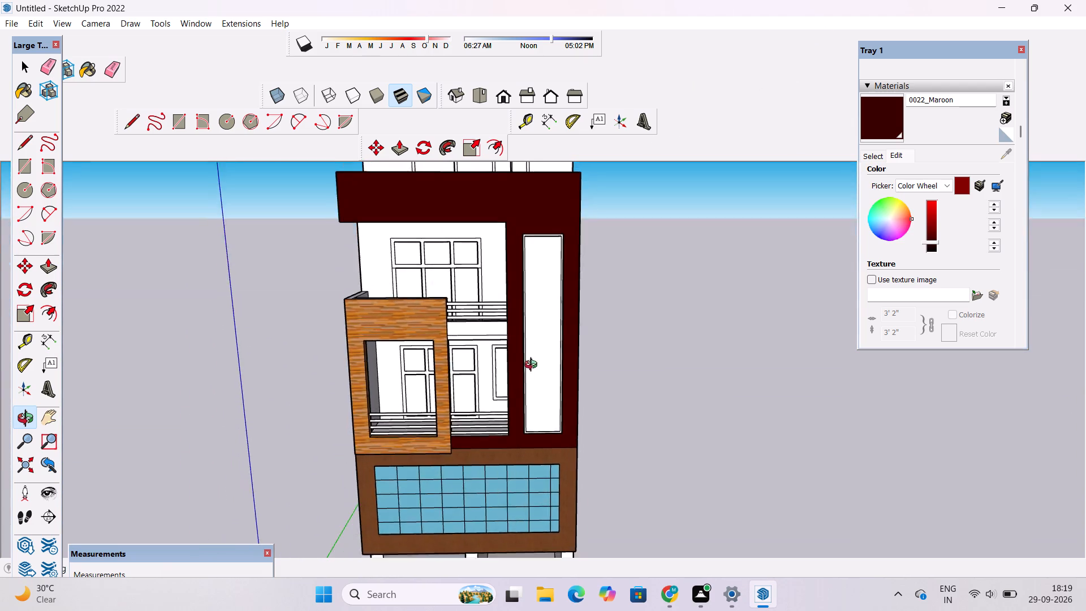
left_click_drag(533, 366, 532, 360)
scroll(522, 299, "down", 5)
scroll(512, 274, "up", 3)
left_click_drag(371, 232, 466, 349)
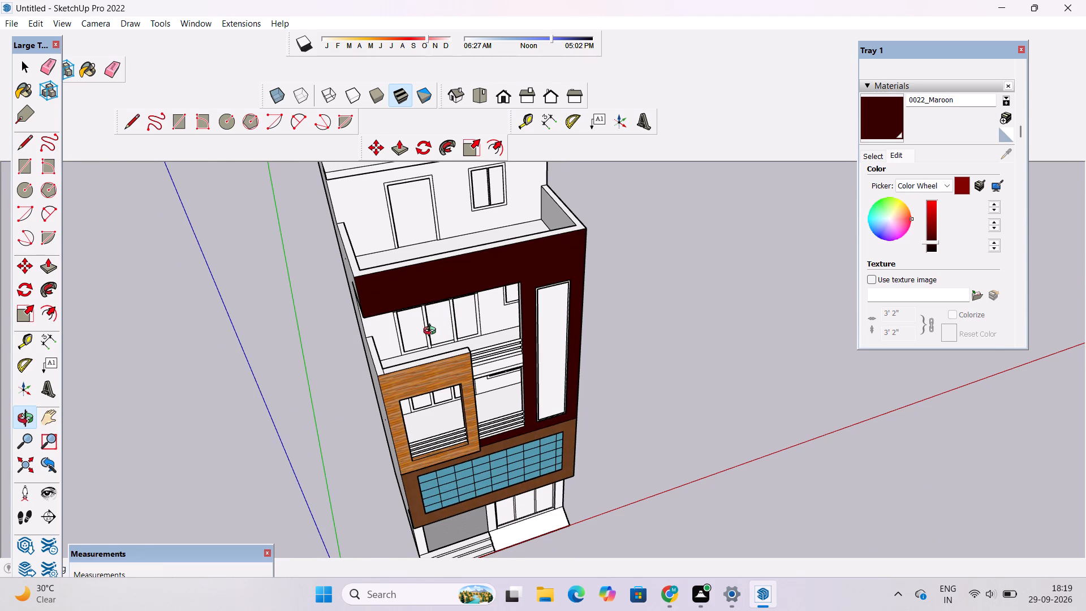
scroll(432, 353, "down", 3)
left_click_drag(398, 368, 438, 357, "shift")
left_click_drag(442, 363, 440, 335)
scroll(437, 319, "up", 2)
left_click_drag(436, 354, 430, 319, "shift")
left_click_drag(424, 327, 422, 280)
left_click_drag(419, 265, 441, 384, "shift")
scroll(441, 382, "down", 3)
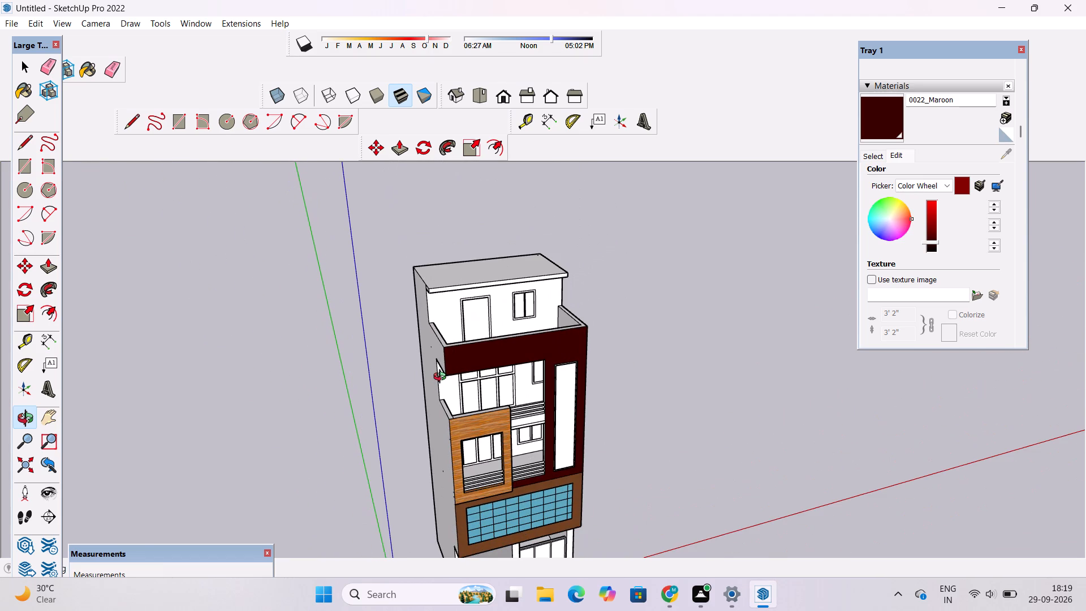
Draw a horizontal and a vertical line on the side wall to close off the parapet band's side face.
scroll(415, 355, "up", 3)
left_click_drag(416, 355, 449, 334)
scroll(437, 360, "up", 3)
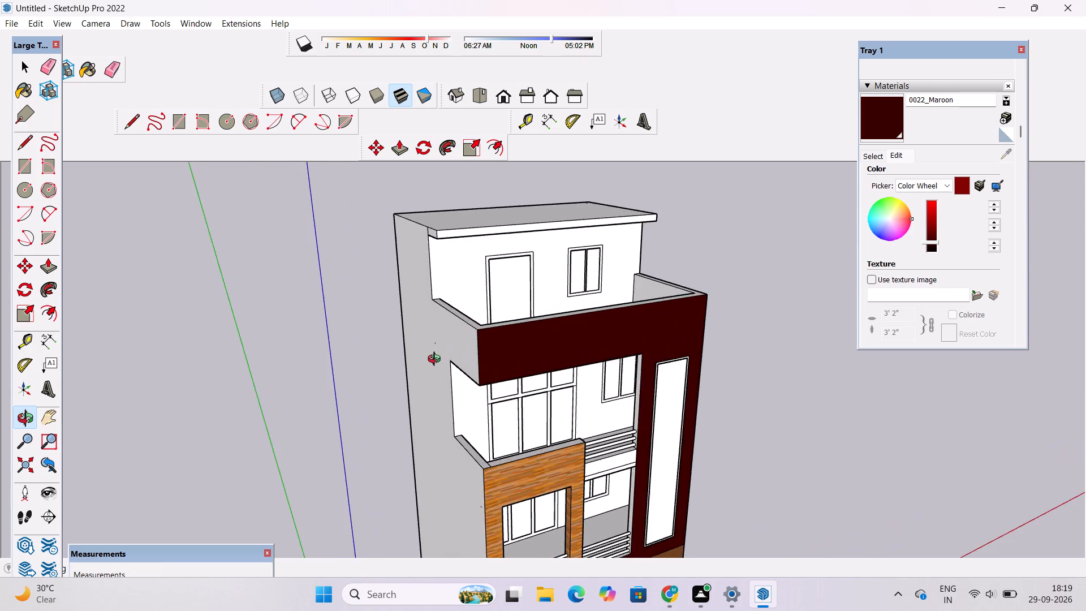
left_click_drag(370, 368, 504, 310)
scroll(488, 312, "up", 3)
left_click_drag(475, 317, 465, 330, "shift")
left_click_drag(426, 352, 463, 343)
left_click_drag(465, 344, 477, 344)
key("l")
left_click(510, 375)
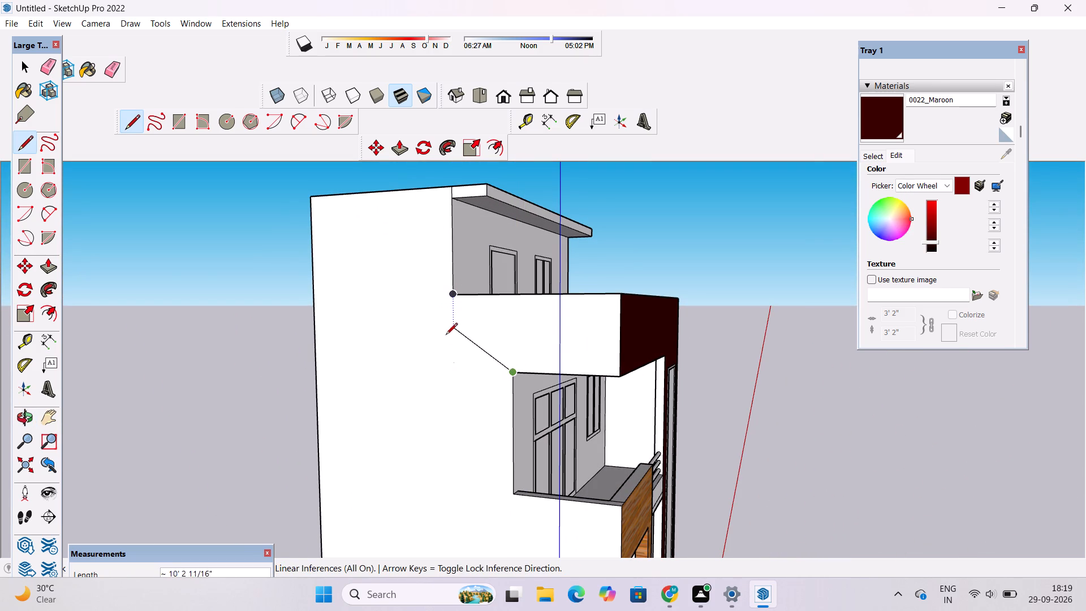
left_click(451, 373)
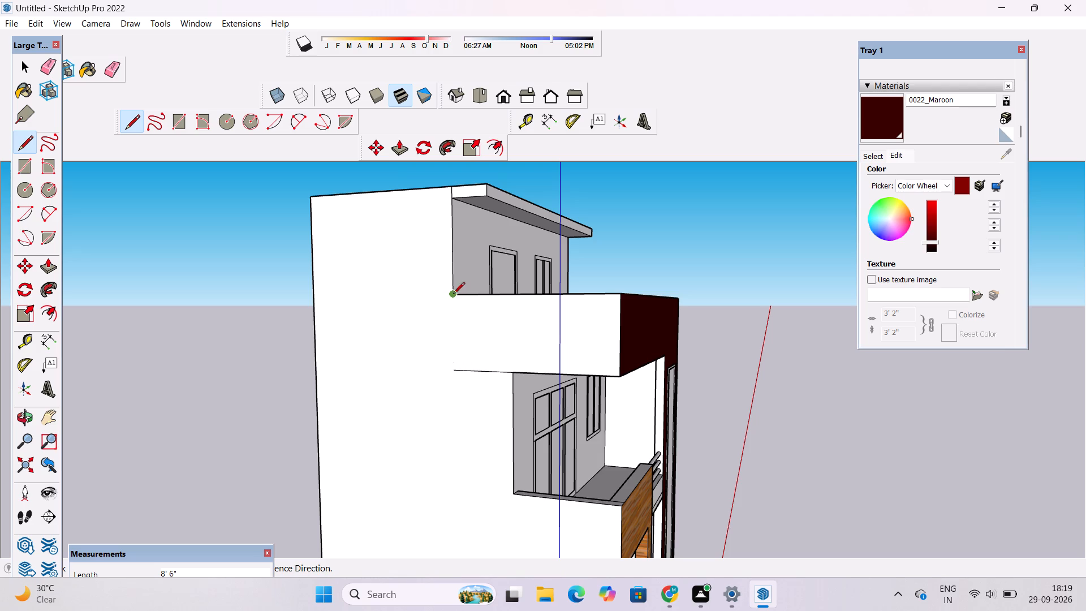
double_click(453, 297)
left_click(455, 368)
key("space")
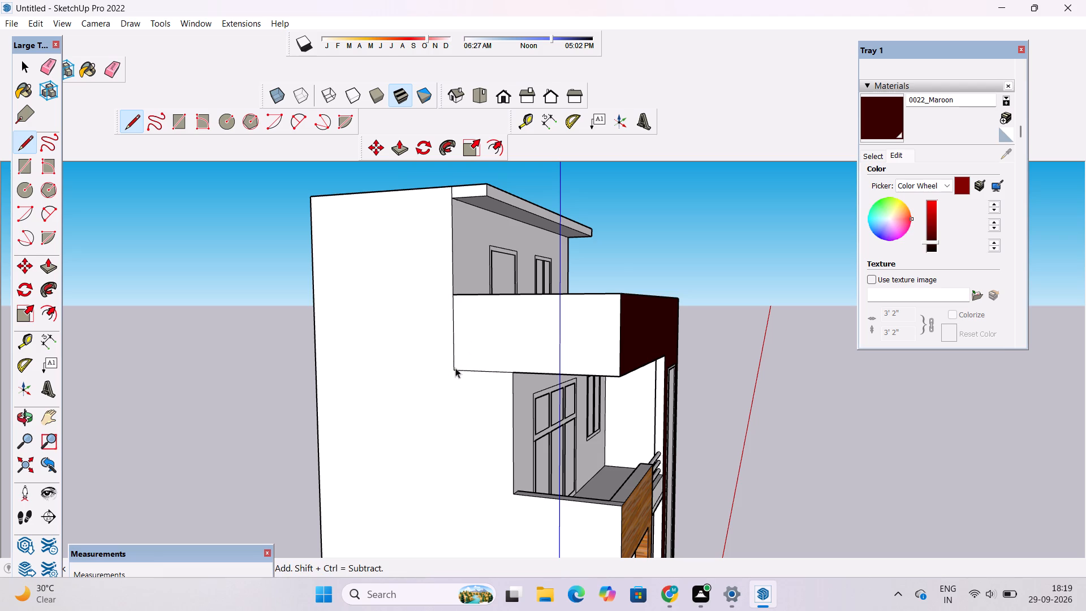
Paint the parapet band's newly outlined side face with the darkened 0022_Maroon material.
left_click_drag(884, 115, 878, 119)
left_click(597, 324)
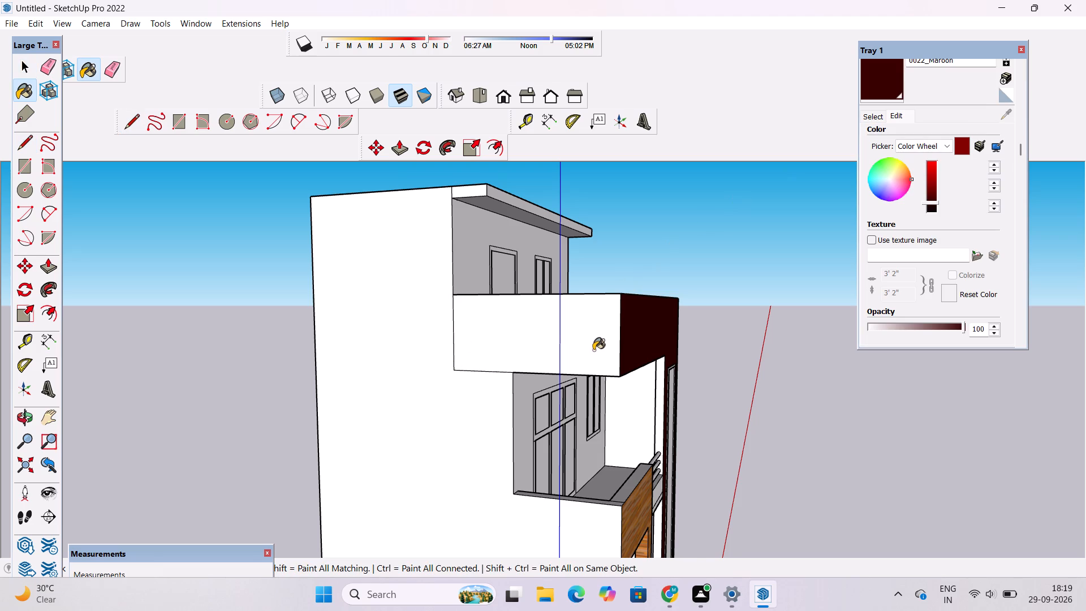
scroll(592, 373, "up", 4)
left_click(592, 373)
type("po")
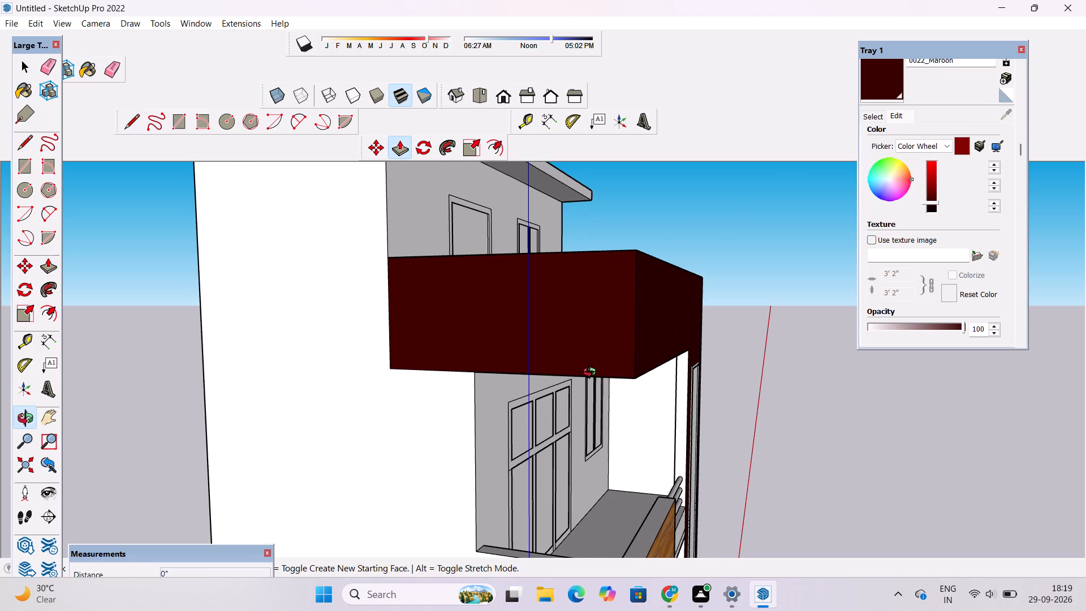
Paint the inner side of the maroon wall beside the upper balcony with the darkened 0022_Maroon material.
scroll(594, 379, "down", 1)
left_click_drag(618, 394, 477, 246)
left_click_drag(558, 315, 444, 333)
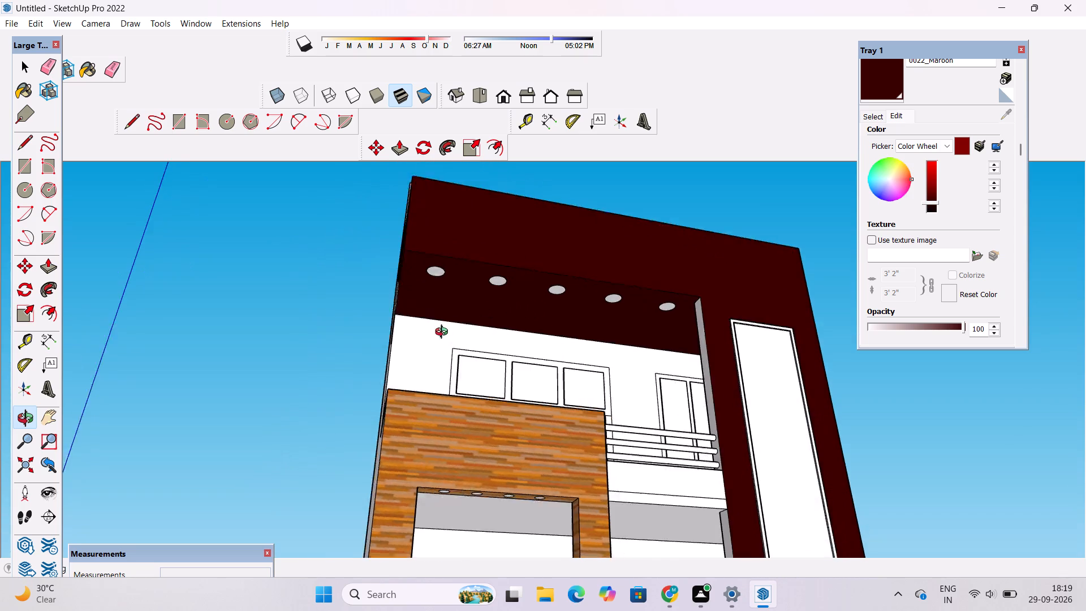
left_click_drag(444, 333, 437, 337)
scroll(467, 334, "down", 2)
left_click_drag(472, 325, 505, 250, "shift")
left_click_drag(566, 266, 701, 373)
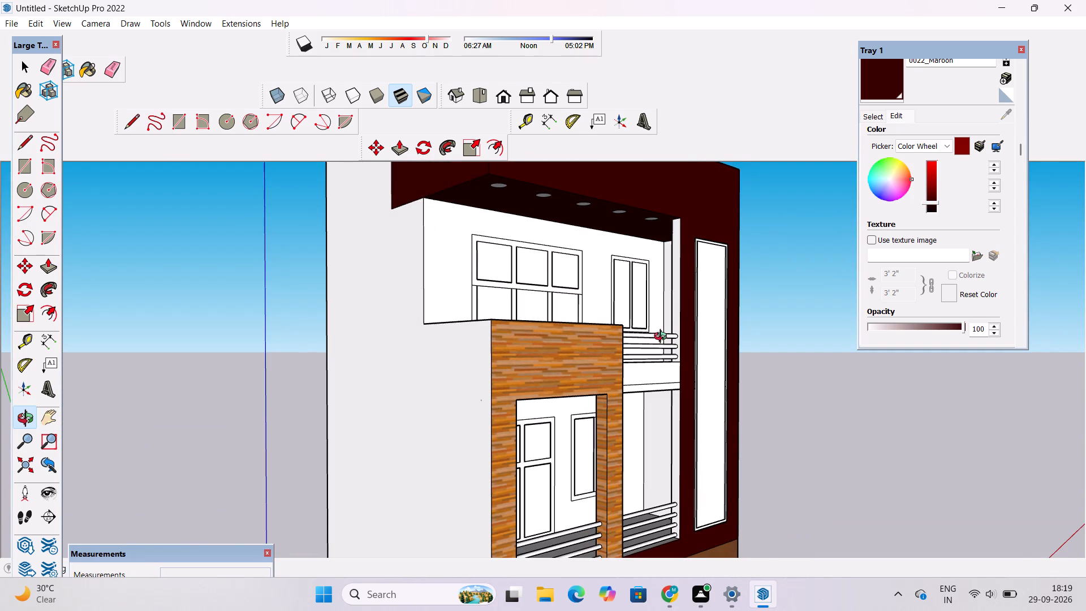
left_click_drag(639, 336, 615, 304, "shift")
left_click_drag(616, 330, 633, 346)
scroll(636, 319, "up", 3)
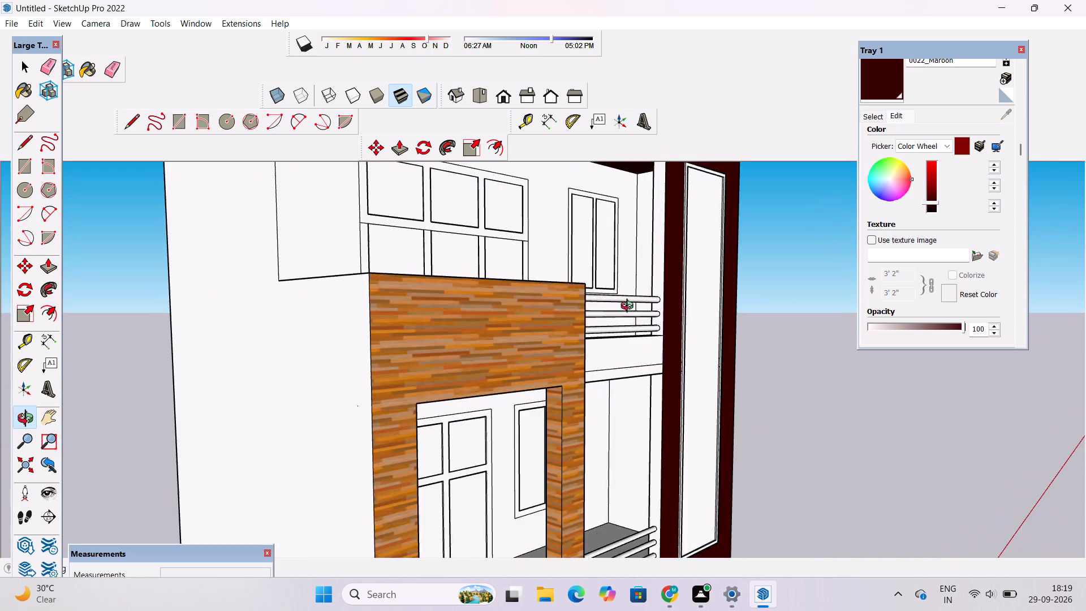
left_click_drag(623, 303, 667, 307)
left_click_drag(656, 296, 632, 375, "shift")
left_click(874, 84)
scroll(670, 227, "up", 4)
left_click(609, 236)
Paint the inner side of the maroon wall beside the lower balcony with the darkened 0022_Maroon material.
key("o")
scroll(598, 240, "down", 6)
left_click_drag(652, 332, 595, 348)
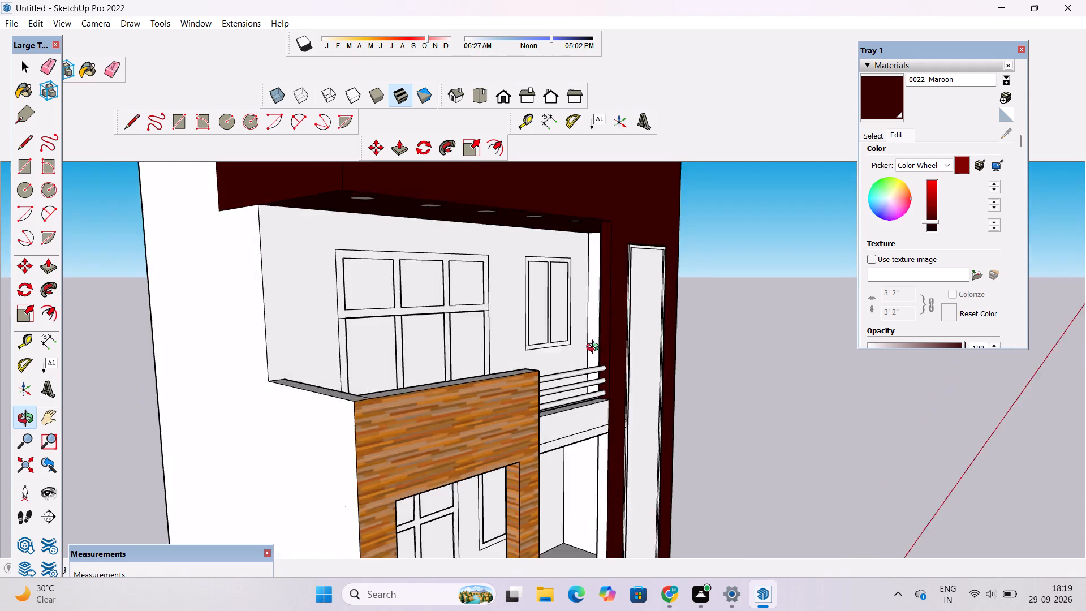
left_click_drag(595, 348, 515, 354)
left_click_drag(515, 373, 506, 286)
scroll(524, 316, "down", 4)
left_click_drag(589, 365, 637, 363)
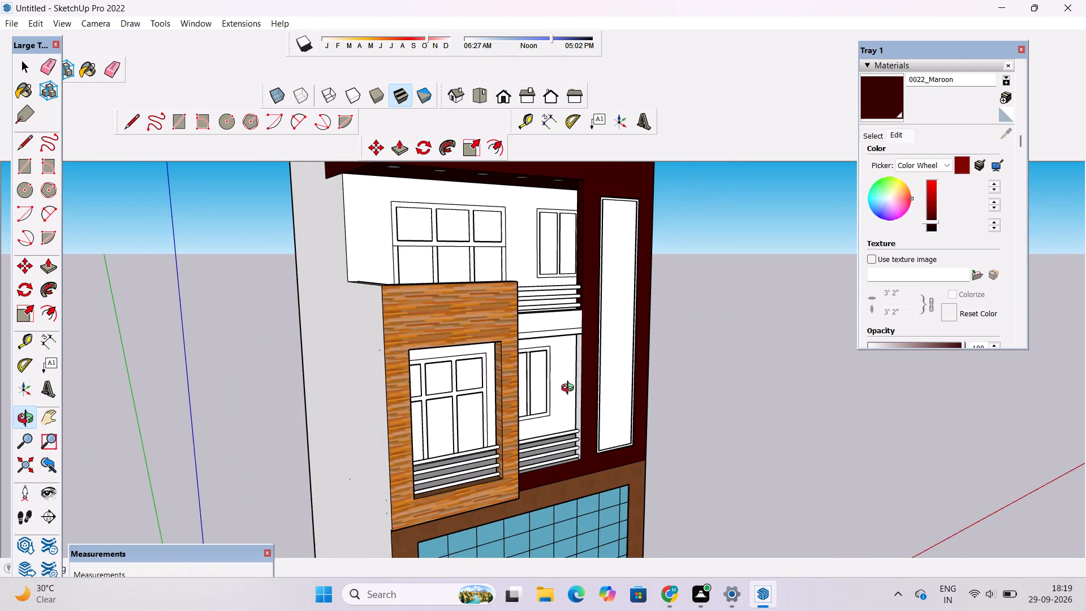
scroll(561, 384, "up", 1)
left_click_drag(561, 382, 568, 343, "shift")
scroll(545, 351, "up", 3)
left_click_drag(566, 377, 648, 360)
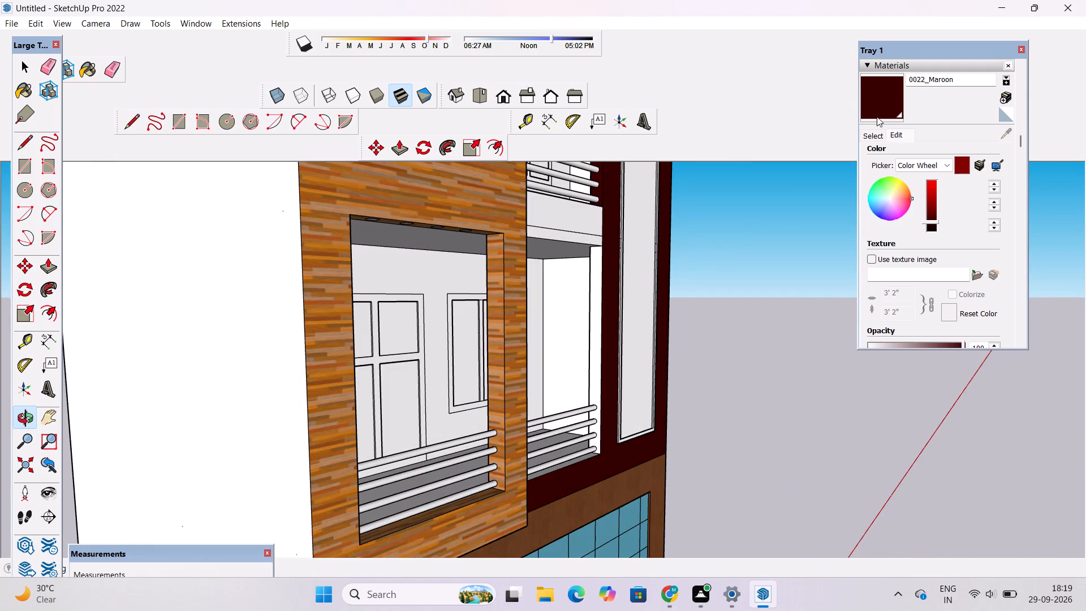
left_click(881, 102)
scroll(572, 304, "up", 3)
left_click(600, 263)
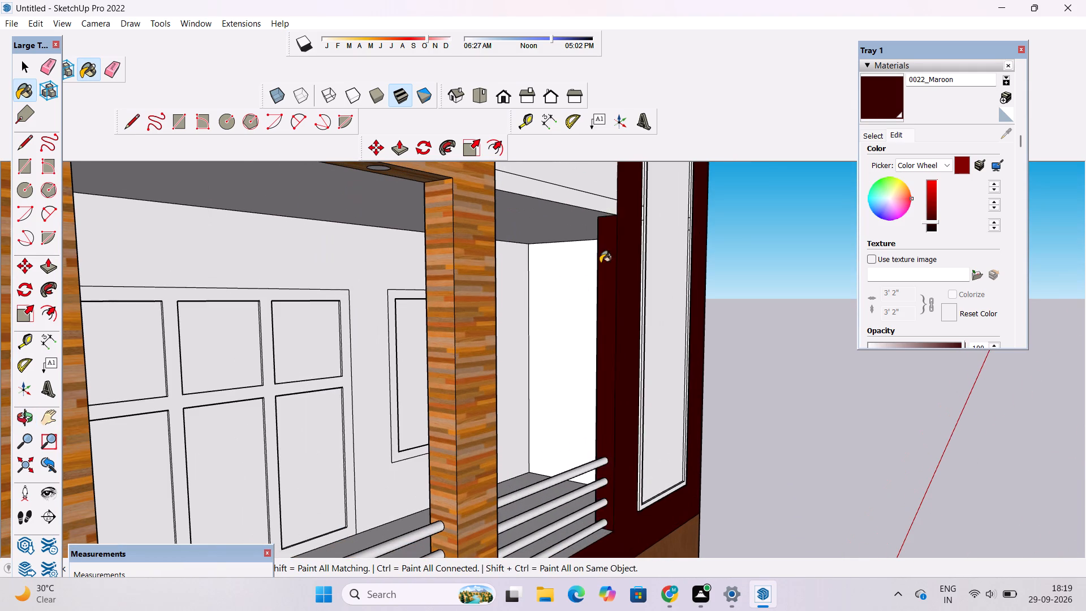
Paint the bottom ledge beneath the lower balcony's railing with the darkened 0022_Maroon material.
scroll(528, 312, "down", 2)
key("o")
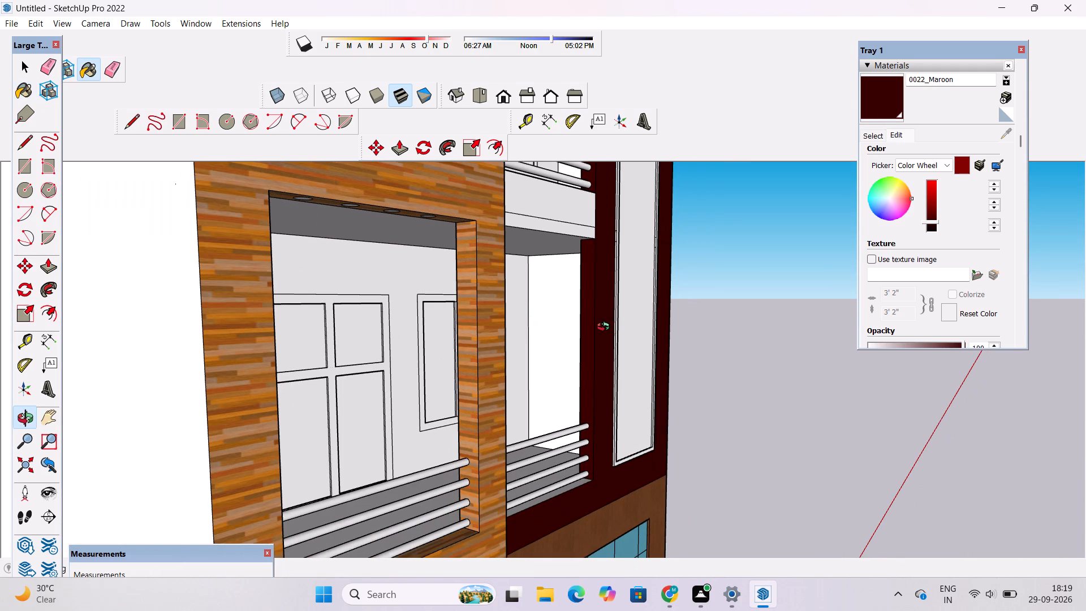
left_click_drag(607, 328, 498, 340)
scroll(505, 389, "down", 4)
left_click_drag(525, 451, 479, 553)
left_click_drag(478, 553, 470, 502, "shift")
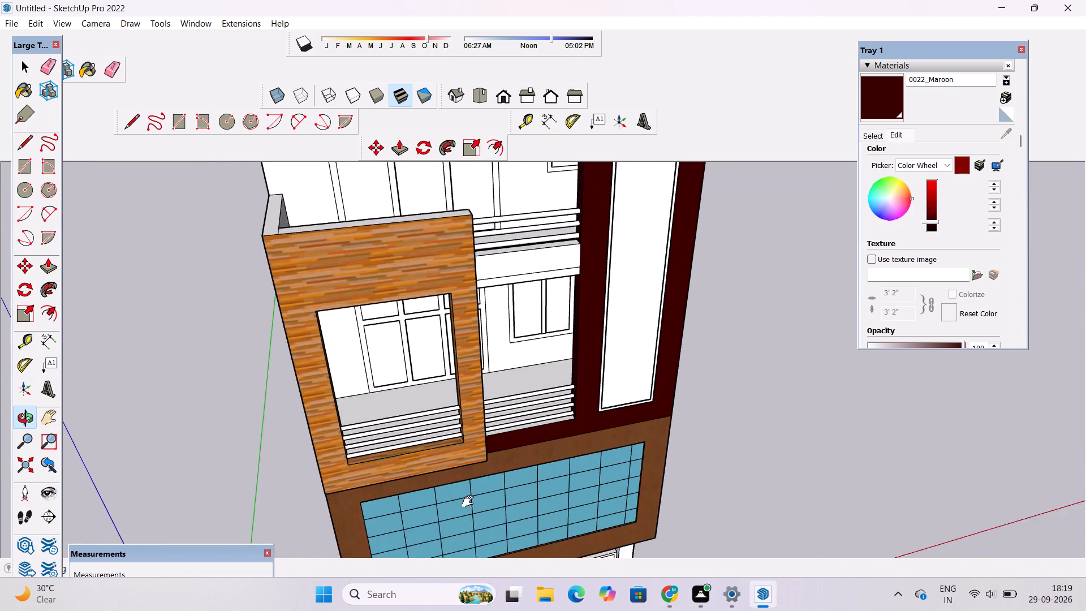
left_click_drag(470, 502, 469, 463, "shift")
scroll(472, 454, "up", 8)
left_click_drag(525, 263, 524, 460, "shift")
scroll(519, 456, "up", 3)
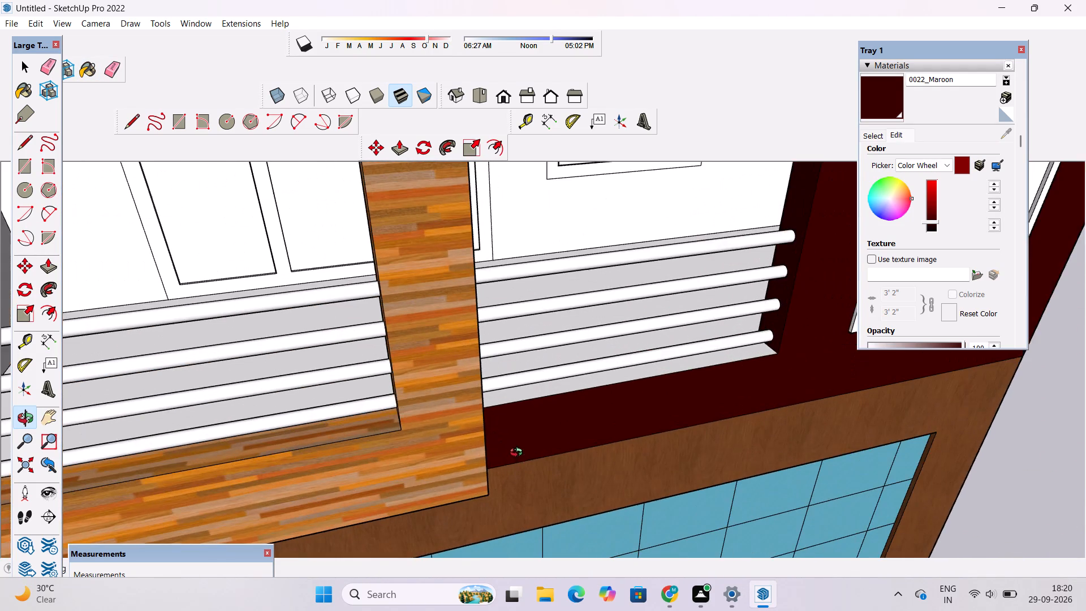
left_click_drag(519, 449, 580, 424)
left_click_drag(598, 400, 562, 444, "shift")
left_click_drag(562, 444, 583, 424)
left_click(887, 100)
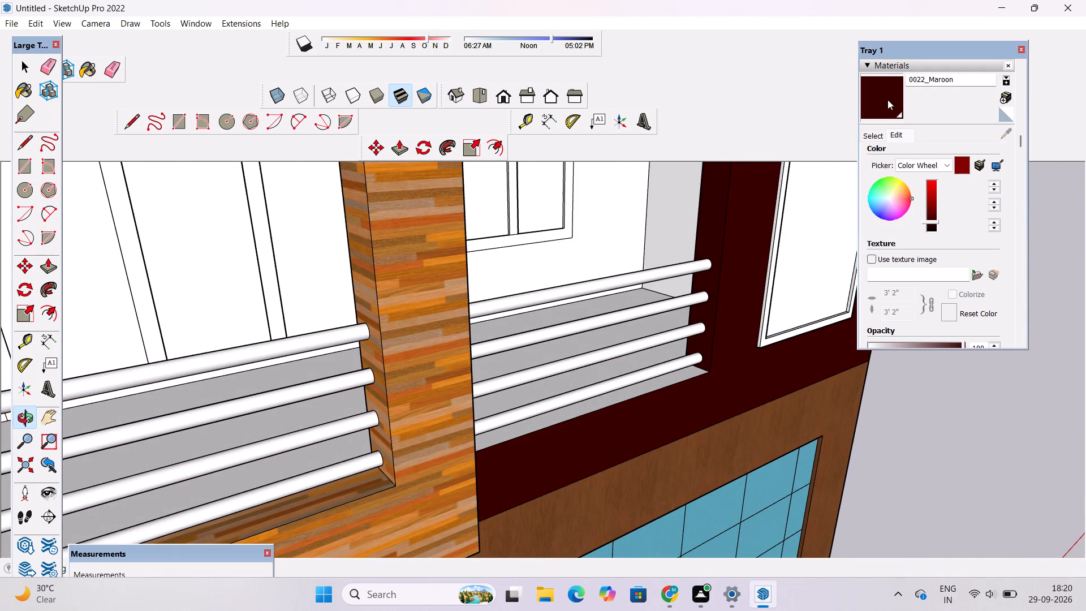
scroll(698, 348, "up", 4)
left_click(680, 383)
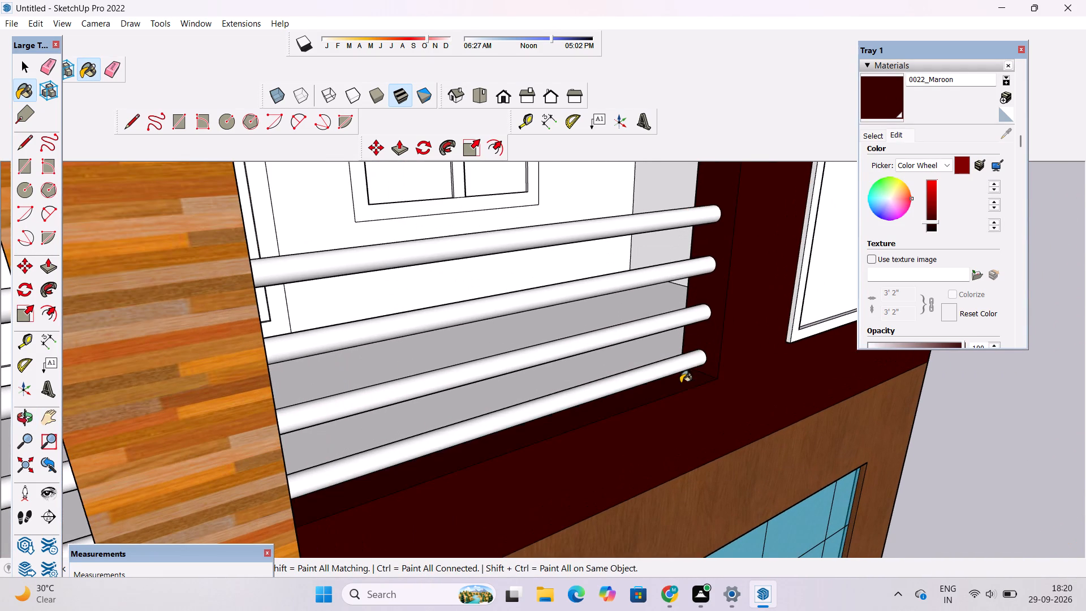
Examine the painted facade and its balconies from several angles and distances, checking the maroon faces and the remaining white surfaces.
key("o")
scroll(662, 372, "down", 9)
left_click_drag(673, 376, 652, 376)
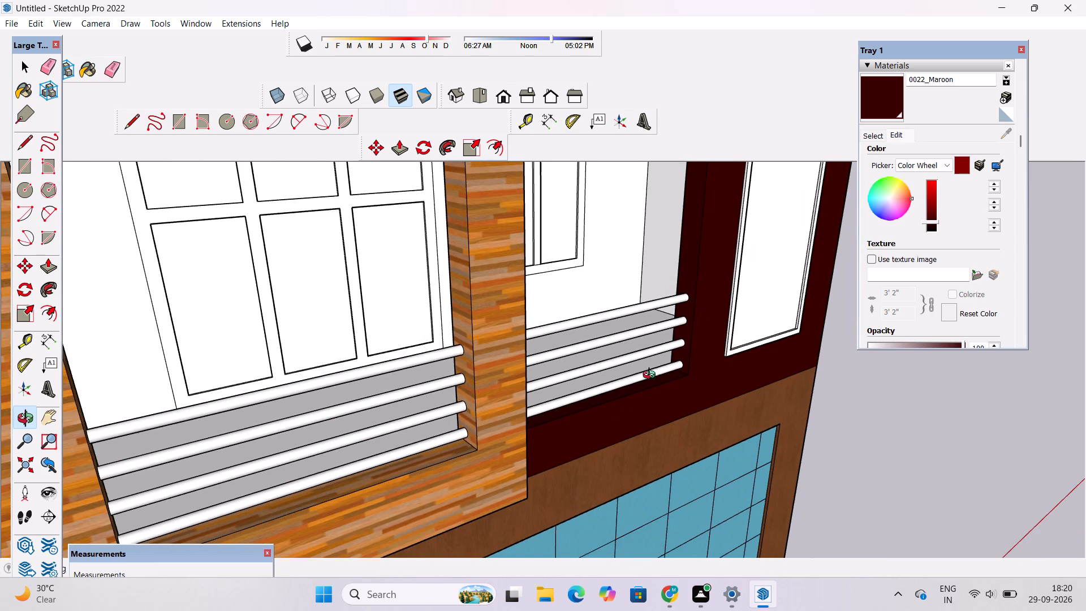
left_click_drag(652, 376, 571, 348)
scroll(570, 347, "down", 4)
scroll(568, 347, "up", 4)
scroll(568, 347, "down", 4)
scroll(568, 347, "up", 3)
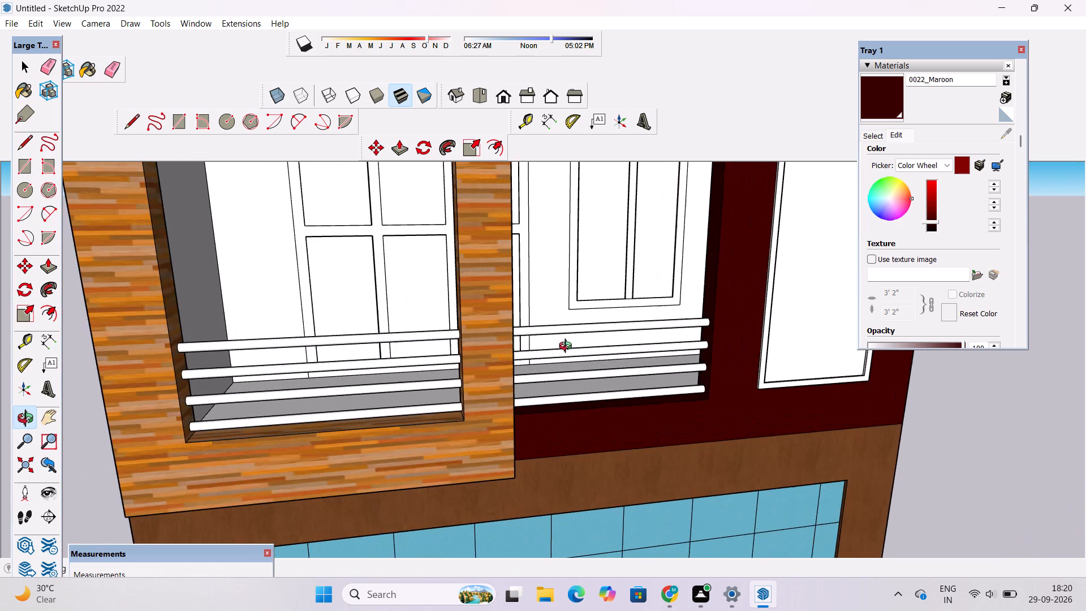
scroll(568, 347, "down", 4)
left_click_drag(592, 401, 554, 317)
scroll(553, 309, "down", 3)
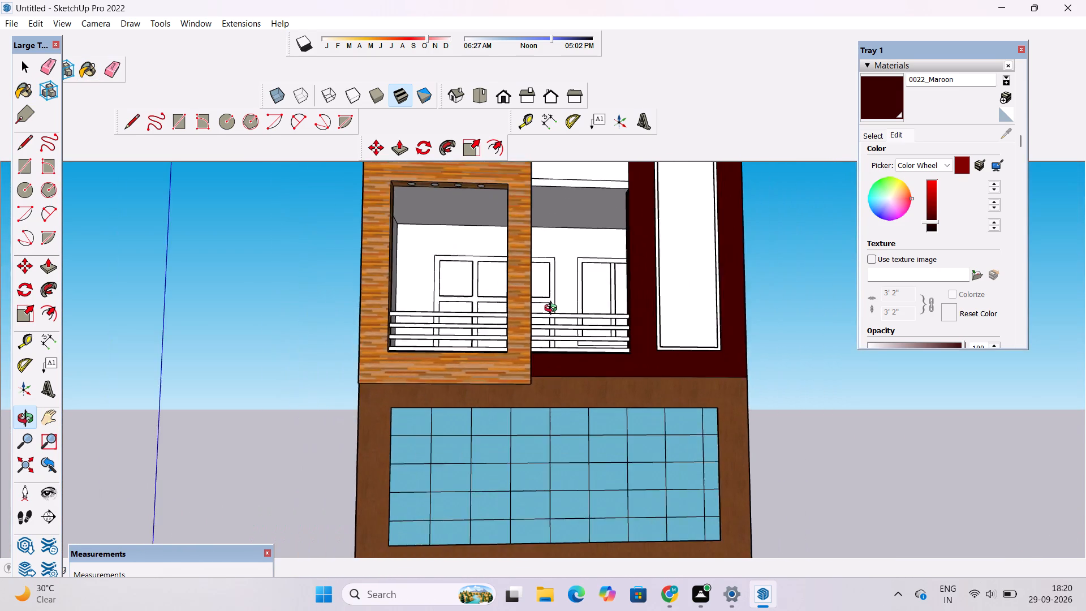
left_click_drag(553, 309, 580, 360, "shift")
scroll(558, 350, "down", 4)
left_click_drag(551, 346, 402, 397)
scroll(458, 344, "up", 2)
left_click_drag(458, 344, 508, 341)
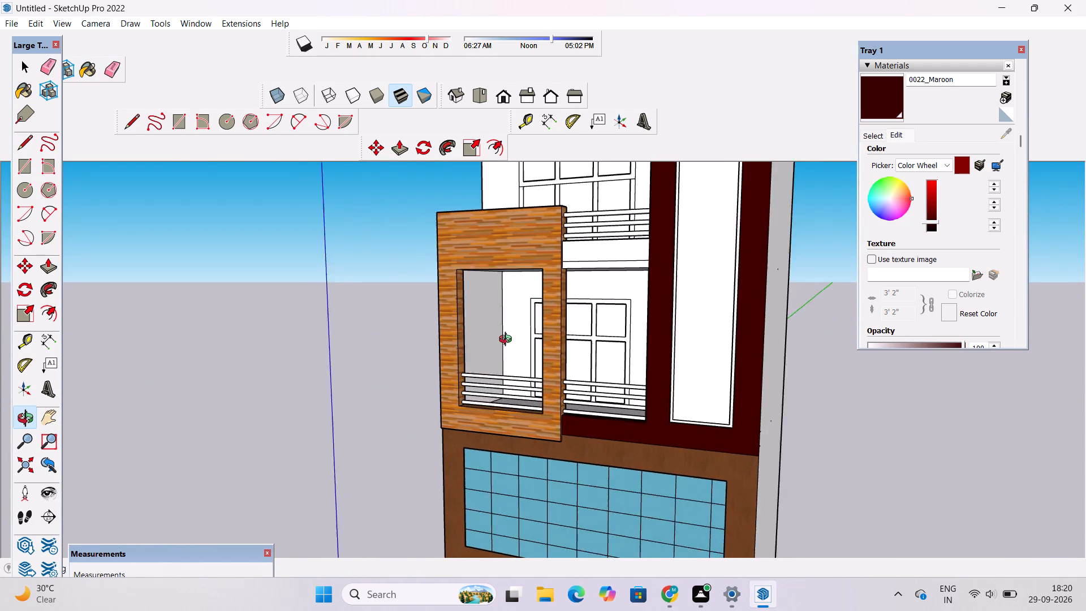
left_click_drag(508, 341, 515, 339)
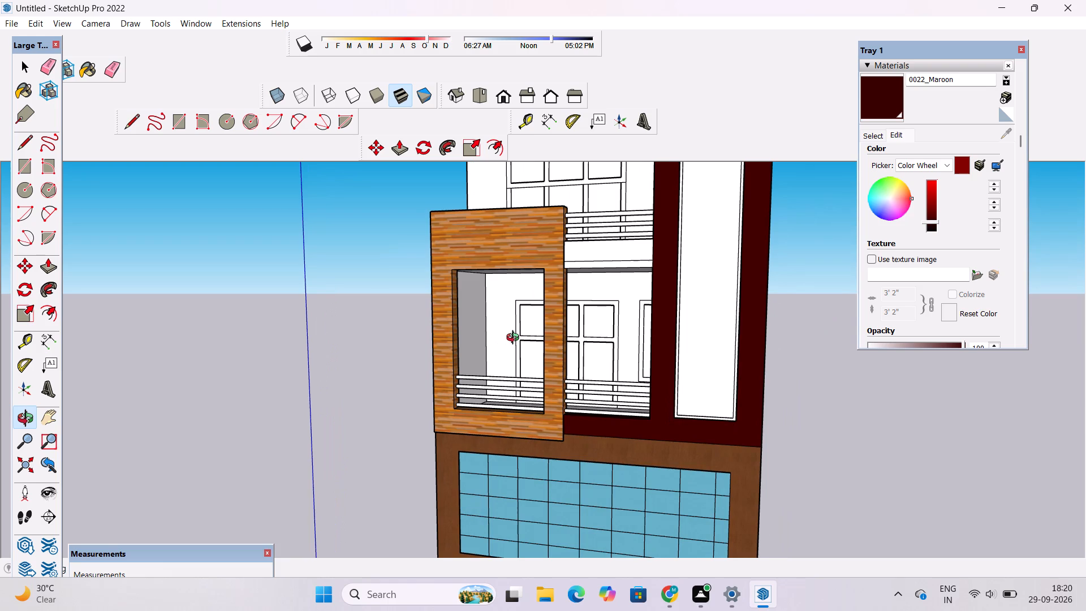
scroll(518, 339, "down", 4)
left_click_drag(515, 346, 523, 333)
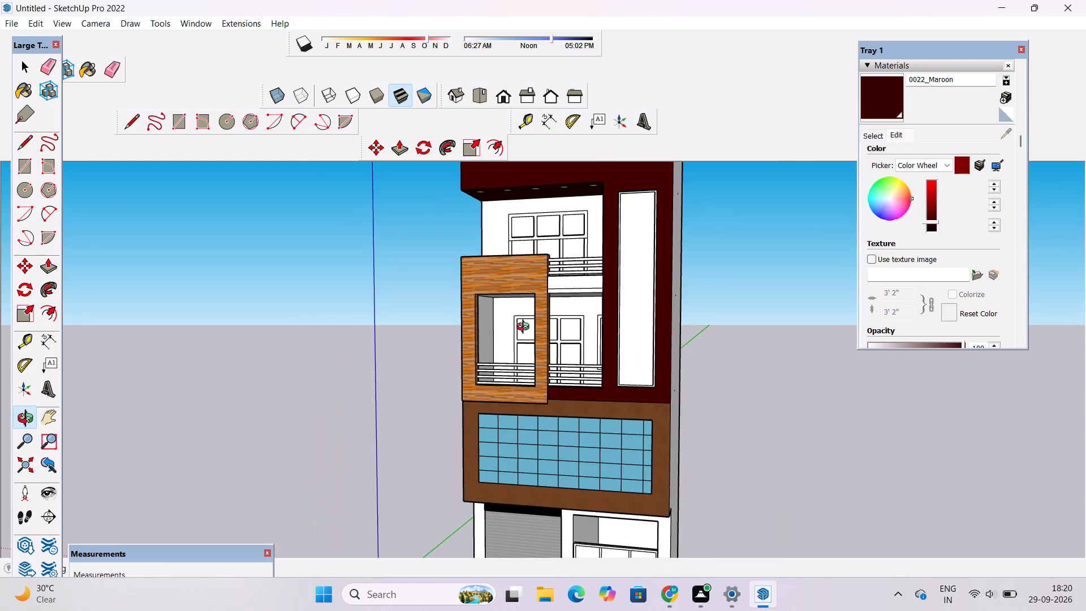
scroll(521, 316, "up", 2)
left_click_drag(520, 316, 535, 335, "shift")
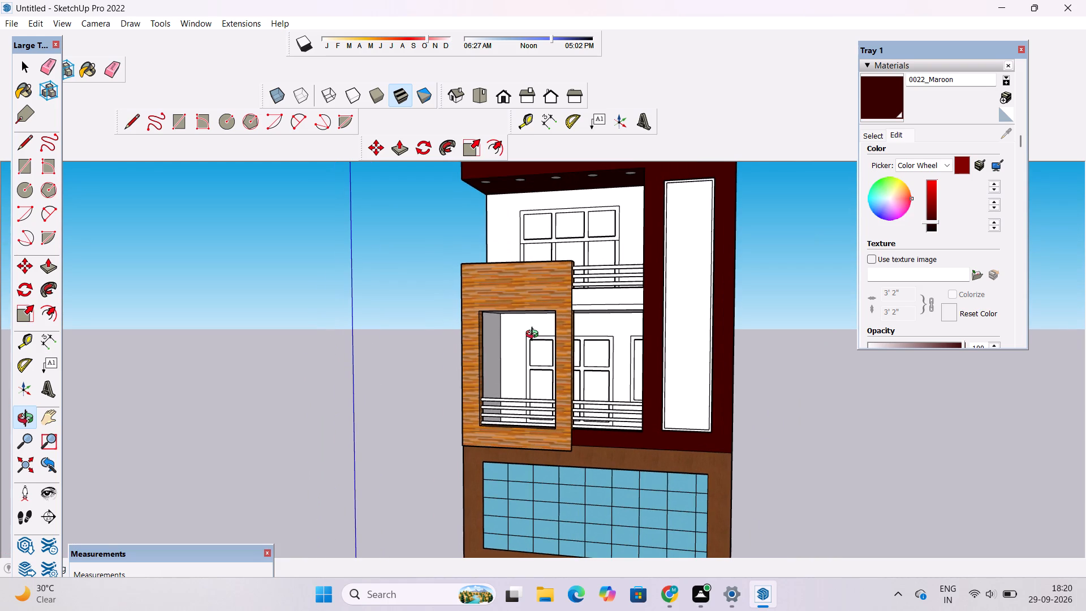
scroll(529, 337, "down", 1)
left_click_drag(515, 343, 522, 343)
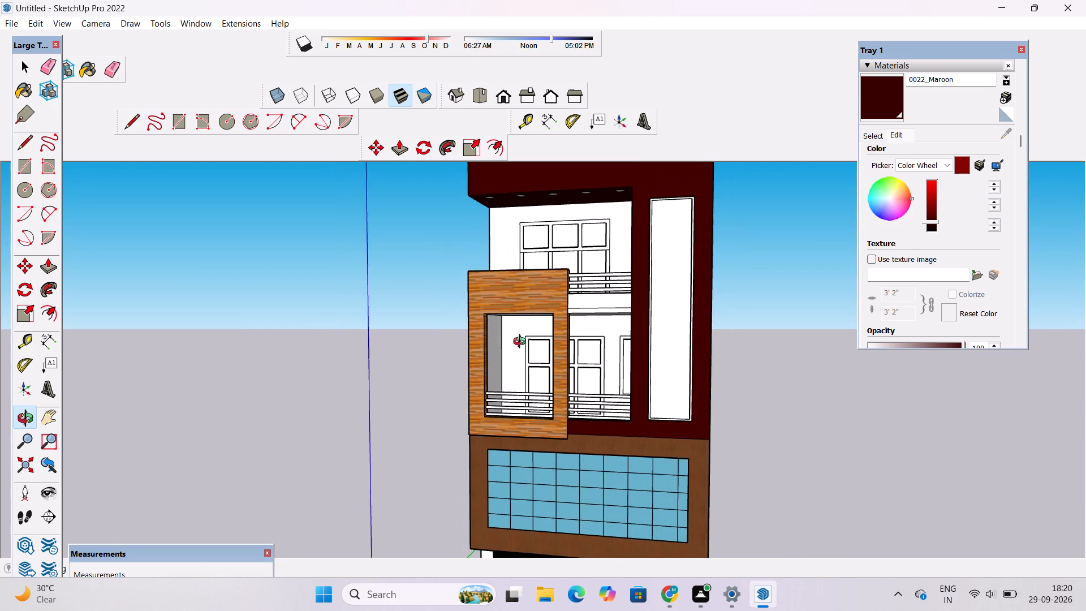
left_click_drag(522, 343, 554, 338)
scroll(545, 338, "up", 3)
left_click_drag(492, 334, 528, 214)
scroll(515, 274, "up", 4)
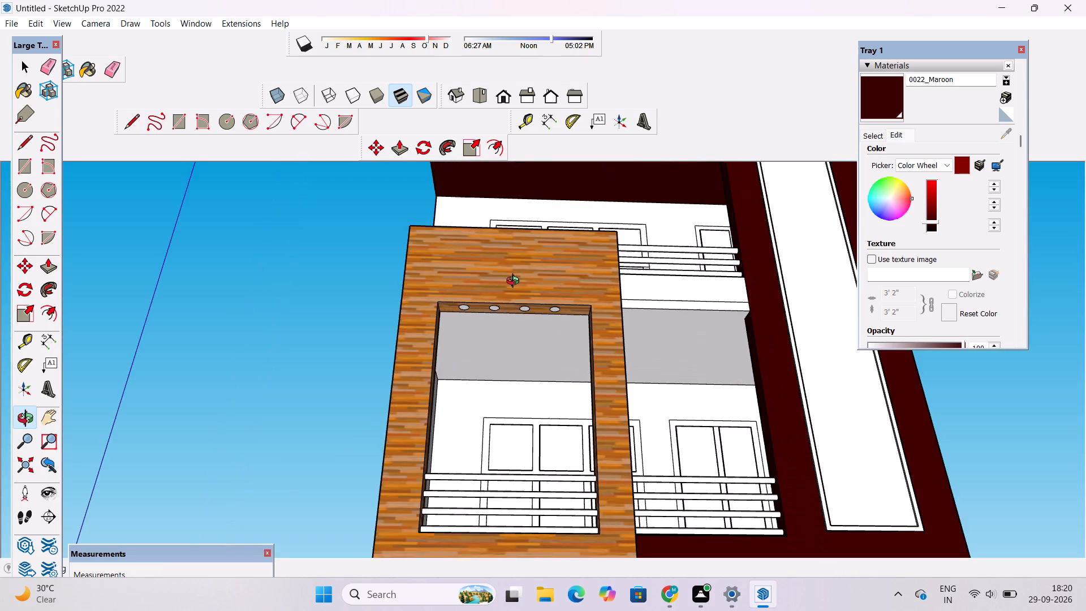
left_click_drag(514, 311, 491, 218)
scroll(496, 269, "up", 5)
left_click_drag(511, 290, 494, 215)
scroll(494, 215, "down", 4)
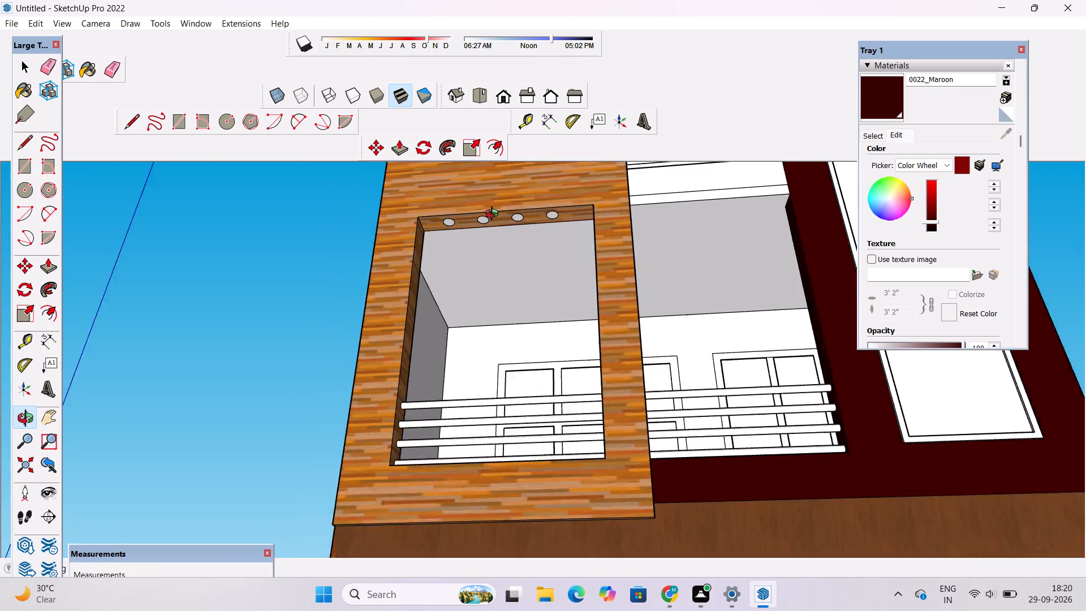
scroll(494, 215, "down", 2)
left_click_drag(498, 240, 503, 274)
left_click_drag(506, 255, 512, 308)
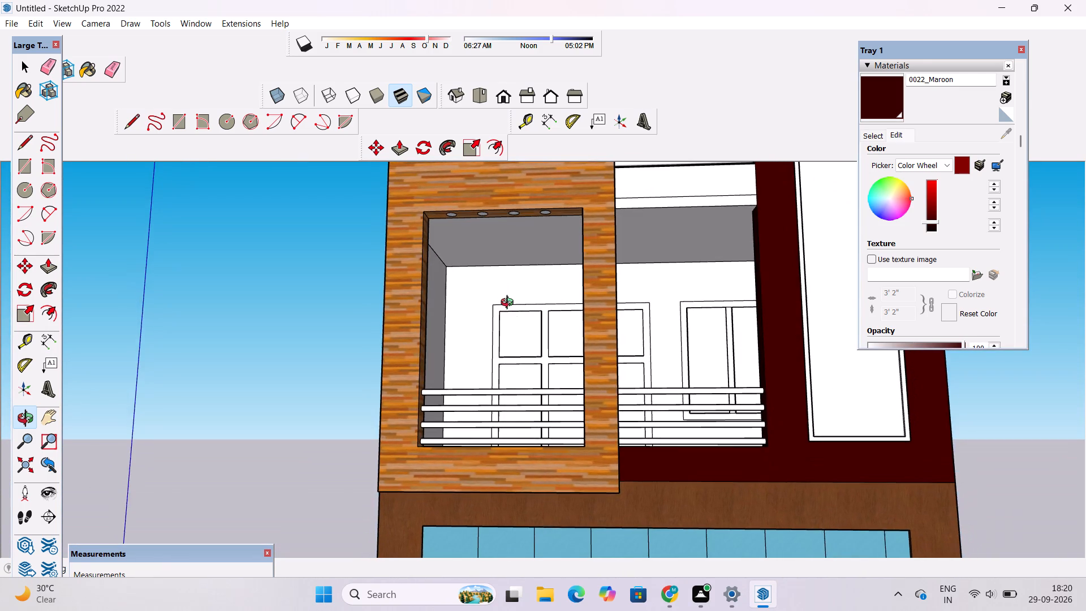
scroll(505, 292, "down", 5)
left_click_drag(505, 260, 501, 271, "shift")
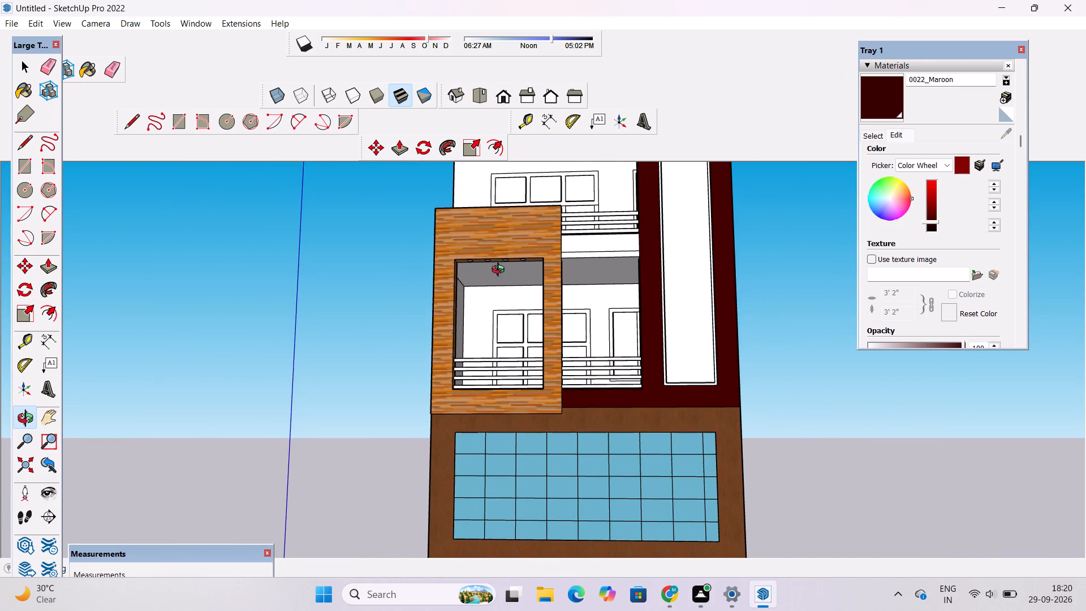
scroll(485, 274, "up", 2)
left_click_drag(455, 277, 551, 290)
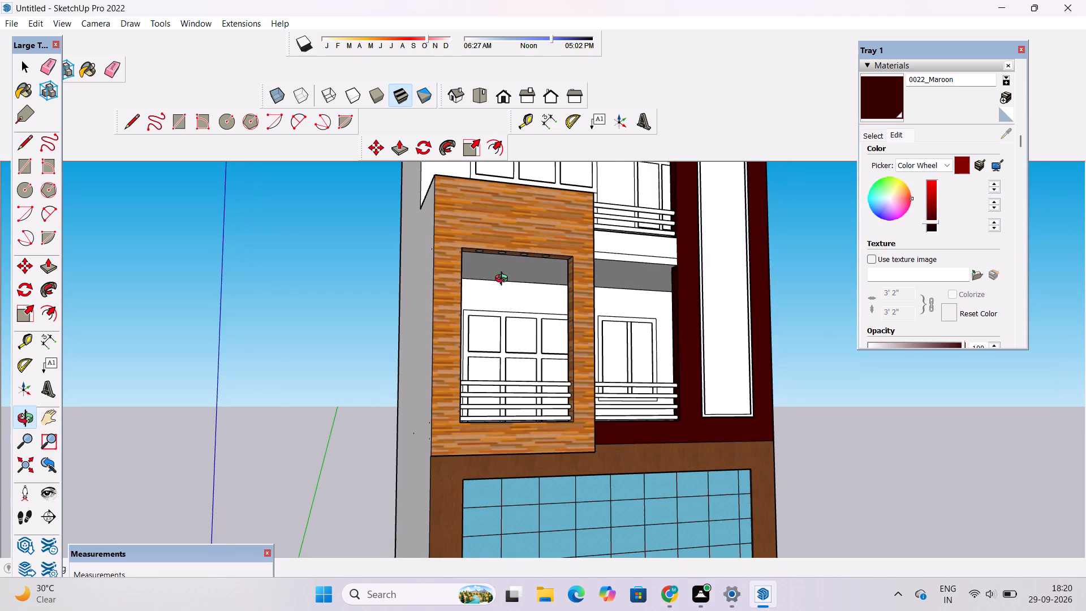
scroll(498, 275, "down", 2)
left_click_drag(486, 250, 503, 310, "shift")
scroll(446, 282, "up", 4)
left_click_drag(445, 282, 488, 284)
scroll(489, 285, "down", 4)
left_click_drag(508, 274, 479, 310, "shift")
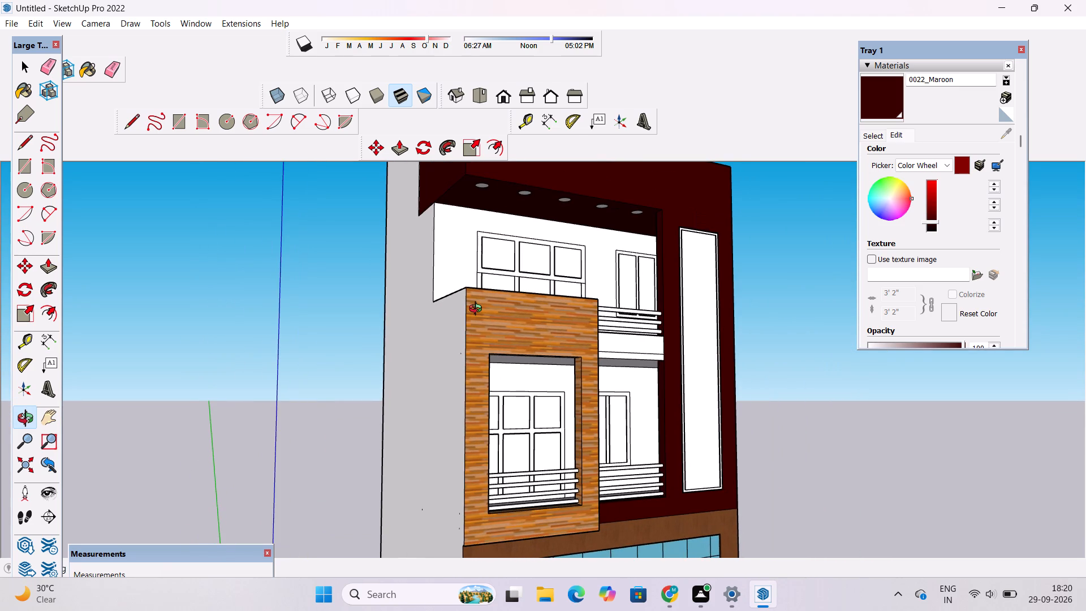
scroll(478, 310, "down", 2)
left_click_drag(497, 313, 474, 332)
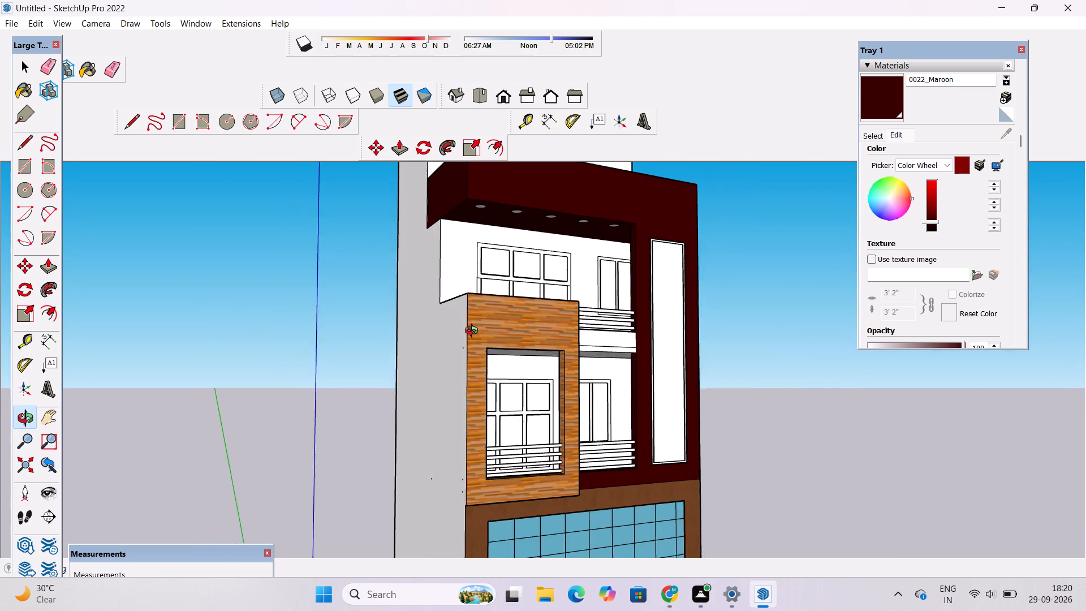
left_click_drag(474, 332, 471, 335)
left_click_drag(469, 335, 483, 288, "shift")
left_click_drag(497, 303, 441, 326)
left_click_drag(438, 325, 434, 294, "shift")
left_click_drag(455, 306, 413, 322)
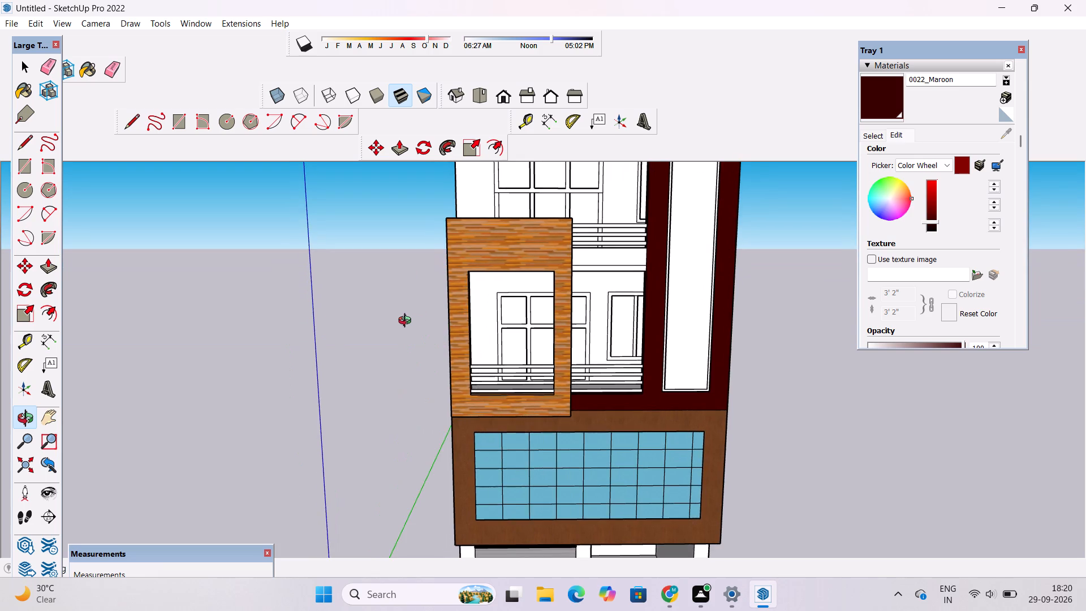
scroll(407, 322, "down", 2)
left_click_drag(426, 312, 604, 306)
left_click_drag(432, 270, 485, 247)
left_click_drag(486, 251, 342, 283)
scroll(342, 284, "down", 8)
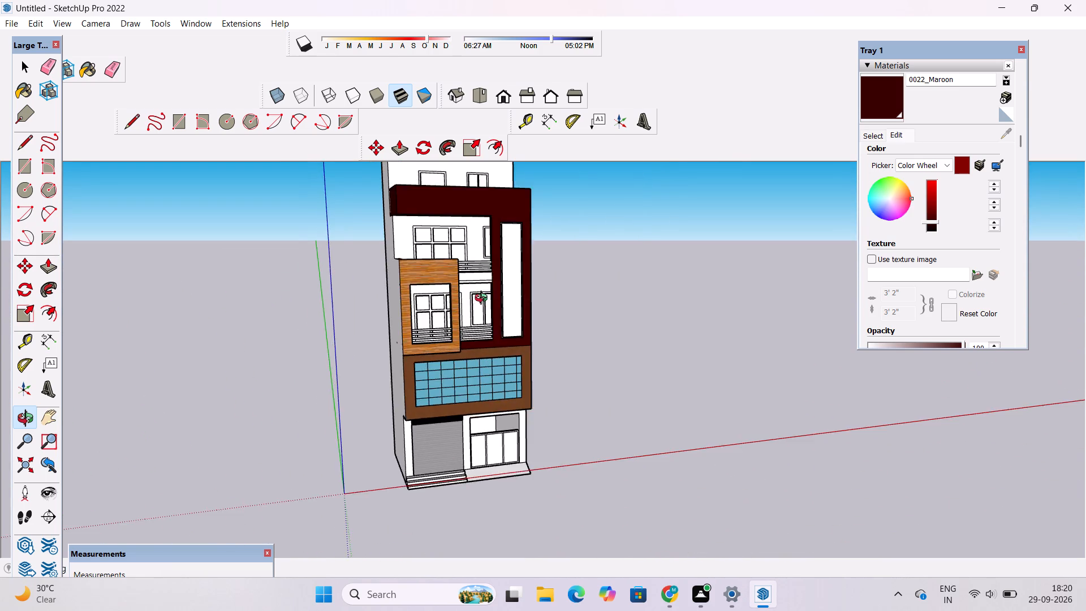
left_click_drag(484, 299, 419, 292)
scroll(460, 262, "up", 3)
left_click_drag(459, 269, 460, 249, "shift")
left_click_drag(460, 254, 469, 214)
scroll(469, 214, "up", 6)
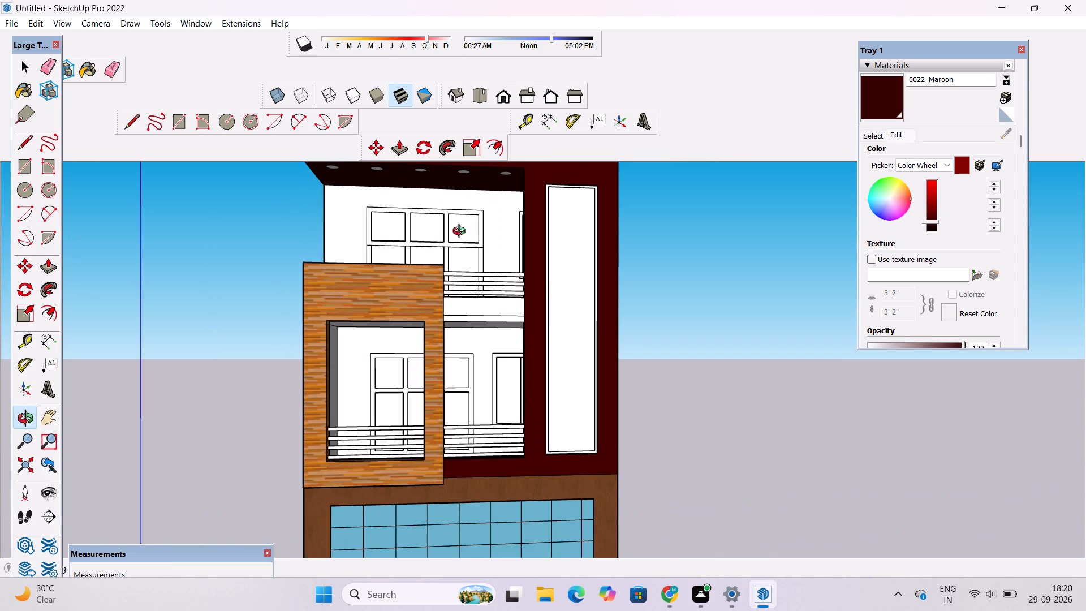
left_click_drag(420, 238, 399, 240)
scroll(408, 230, "up", 4)
left_click_drag(415, 230, 439, 255, "shift")
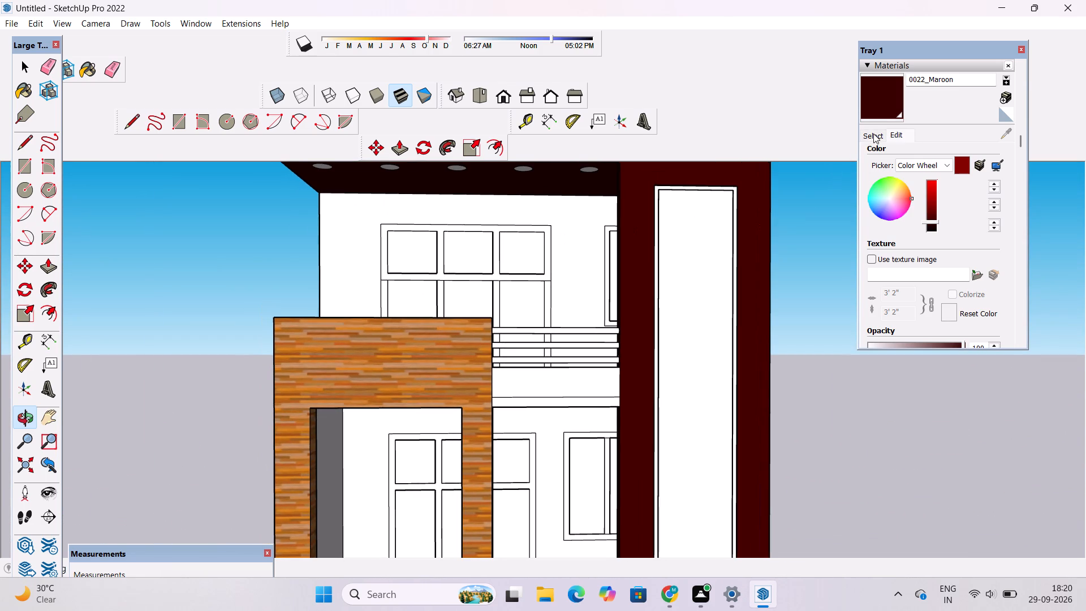
Choose 0137_Black from the Colors-Named collection and paint the upper frame section of the top-floor three-pane window.
left_click(874, 134)
scroll(898, 225, "down", 1)
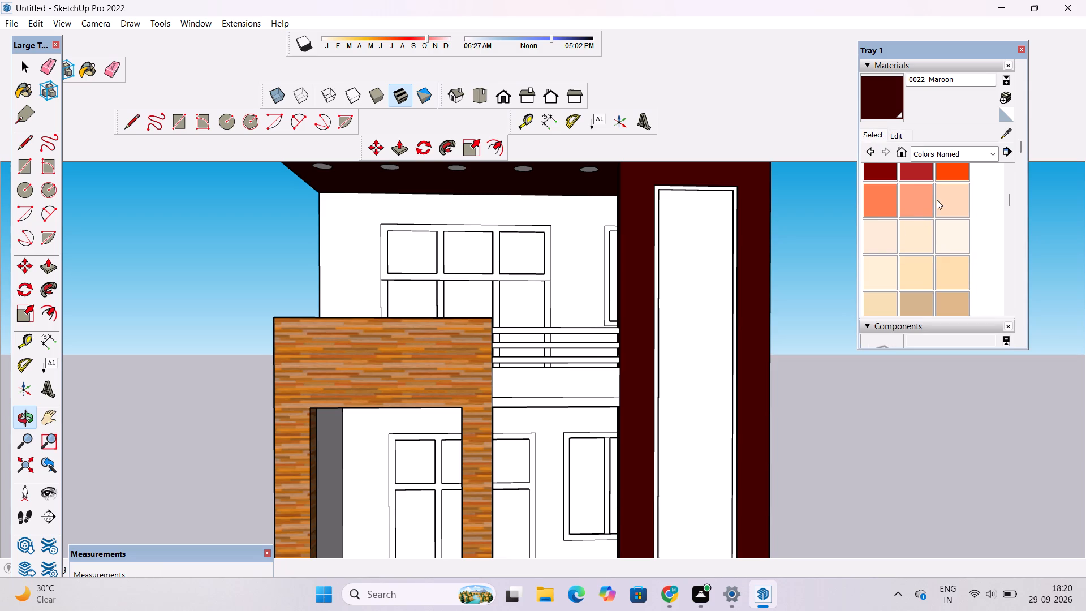
scroll(937, 200, "up", 4)
scroll(934, 201, "down", 15)
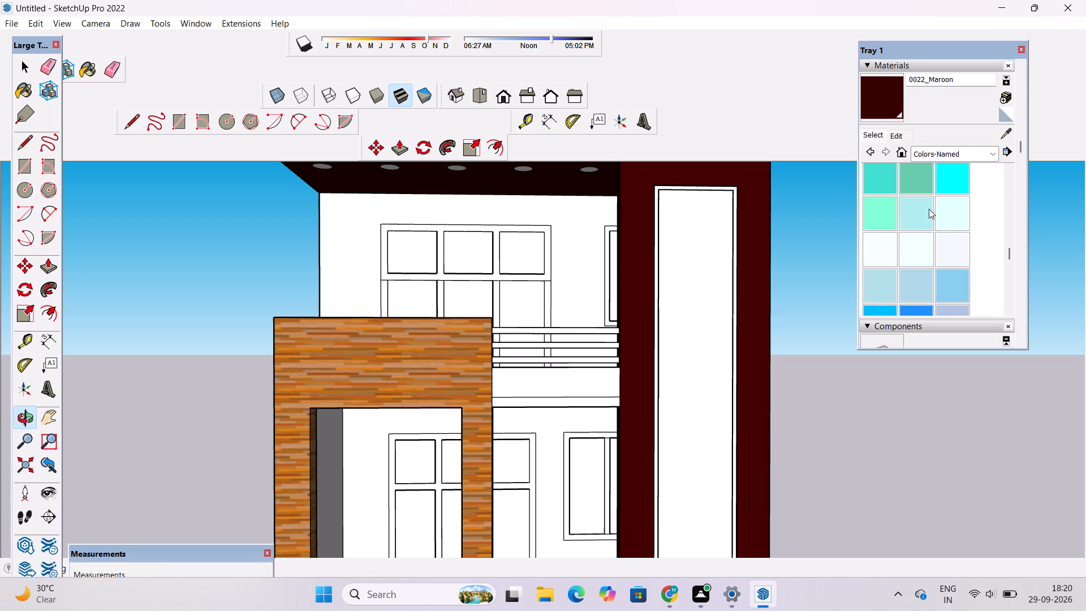
scroll(924, 213, "down", 7)
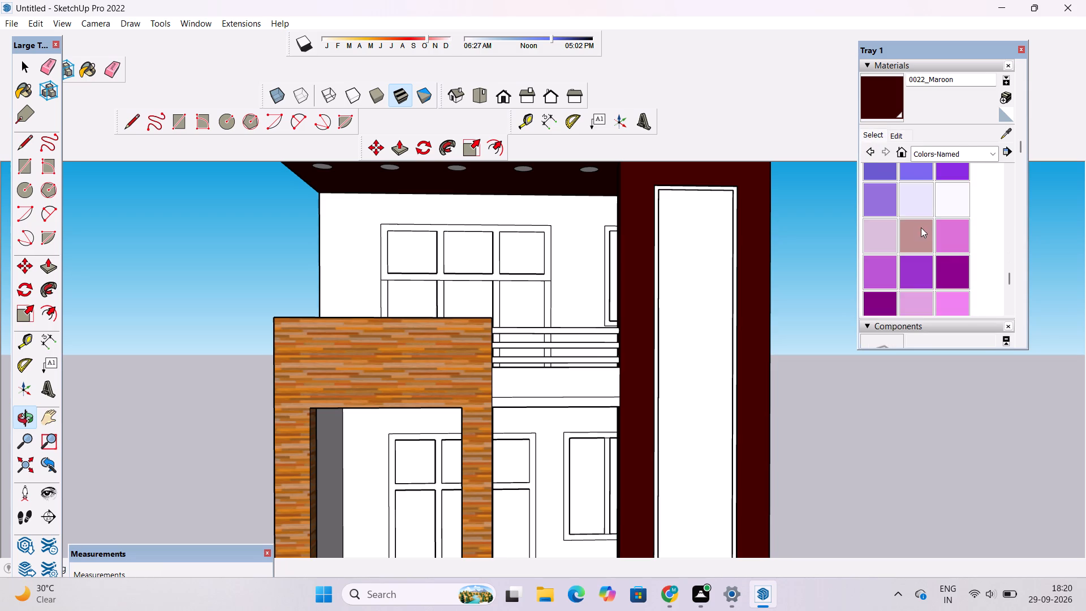
scroll(921, 227, "down", 3)
left_click(915, 113)
scroll(520, 235, "up", 7)
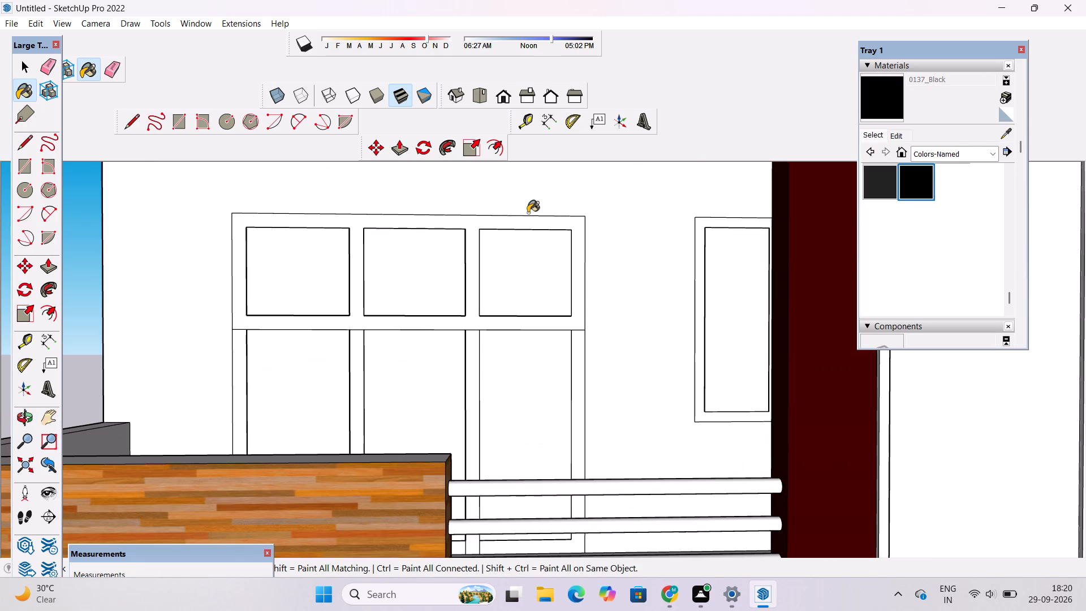
left_click(525, 217)
scroll(521, 226, "down", 5)
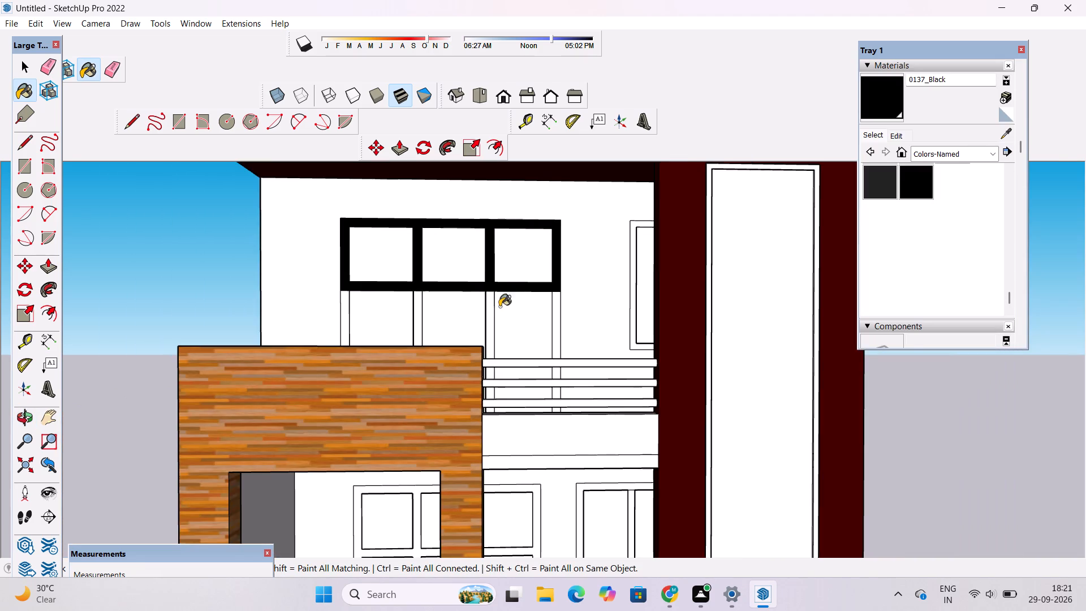
Paint the lower mullions and both outer frame uprights of the top-floor three-pane window with 0137_Black.
scroll(499, 307, "up", 7)
left_click(484, 290)
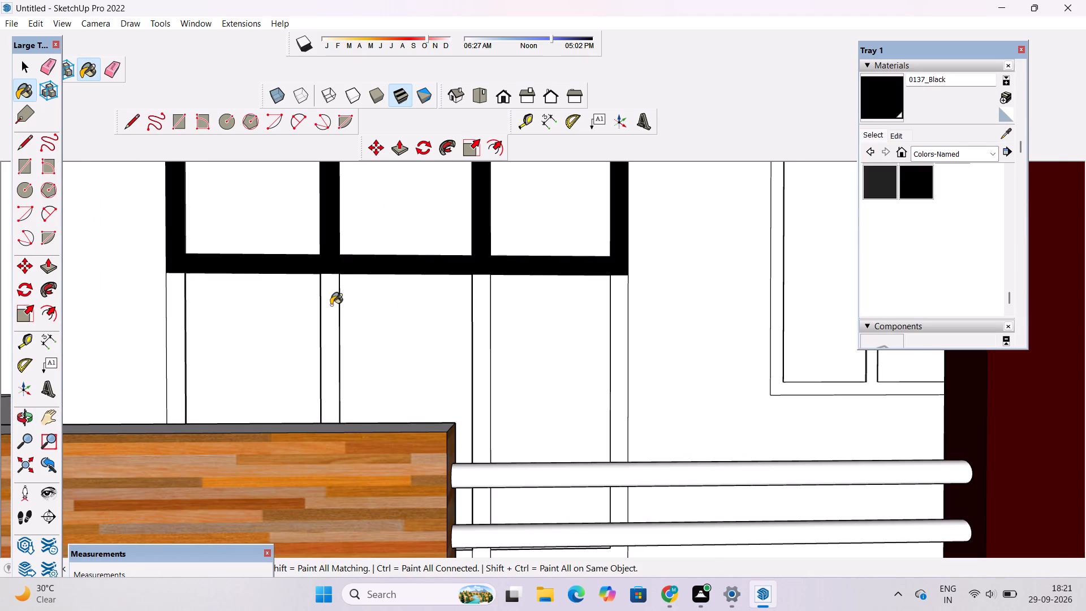
scroll(331, 305, "up", 4)
left_click(330, 304)
scroll(264, 284, "down", 5)
scroll(140, 290, "up", 4)
left_click(158, 275)
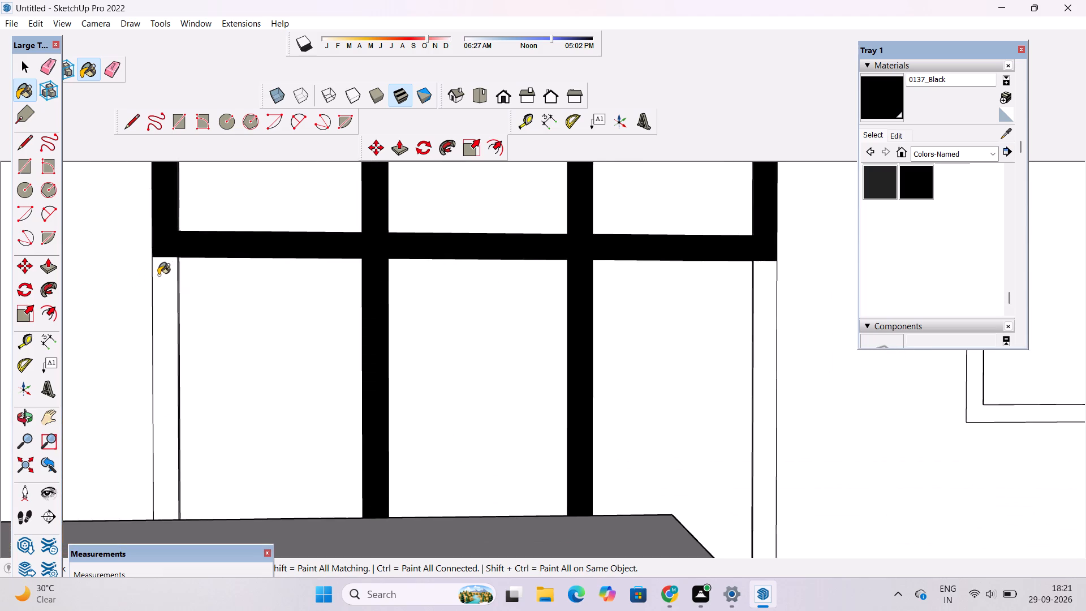
scroll(160, 261, "down", 7)
scroll(324, 269, "down", 1)
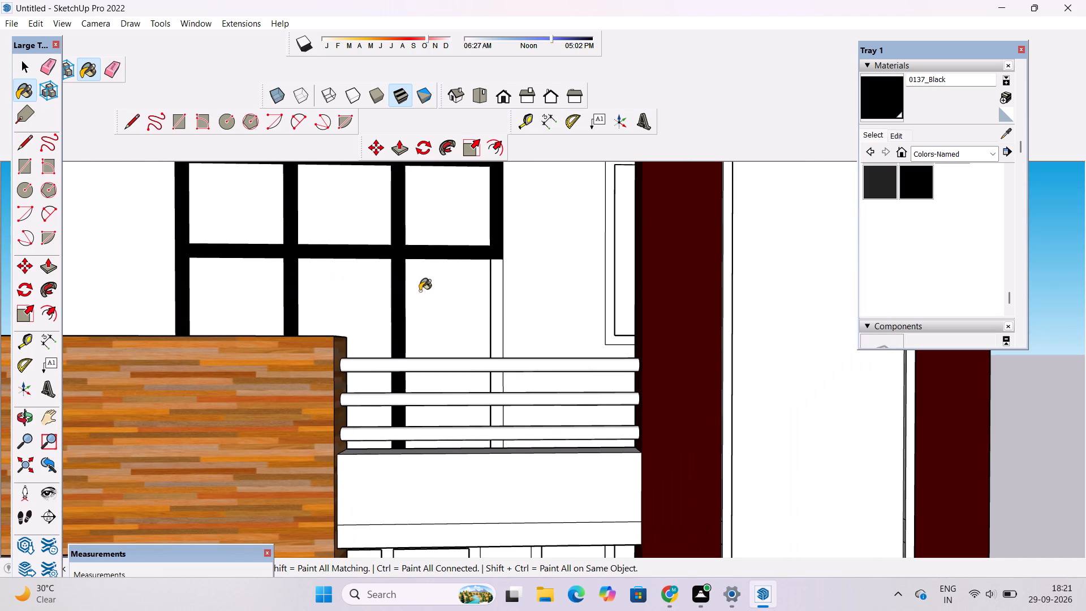
left_click(494, 272)
scroll(479, 239, "down", 8)
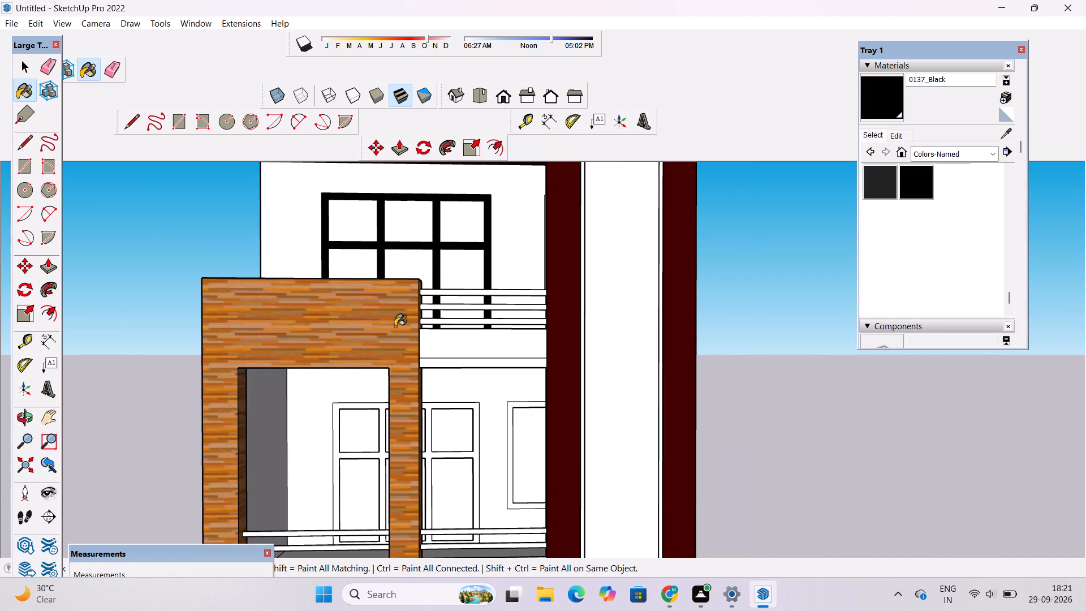
Paint the three-pane window frame behind the lower, wood-framed balcony with 0137_Black.
scroll(395, 326, "down", 4)
scroll(386, 412, "up", 11)
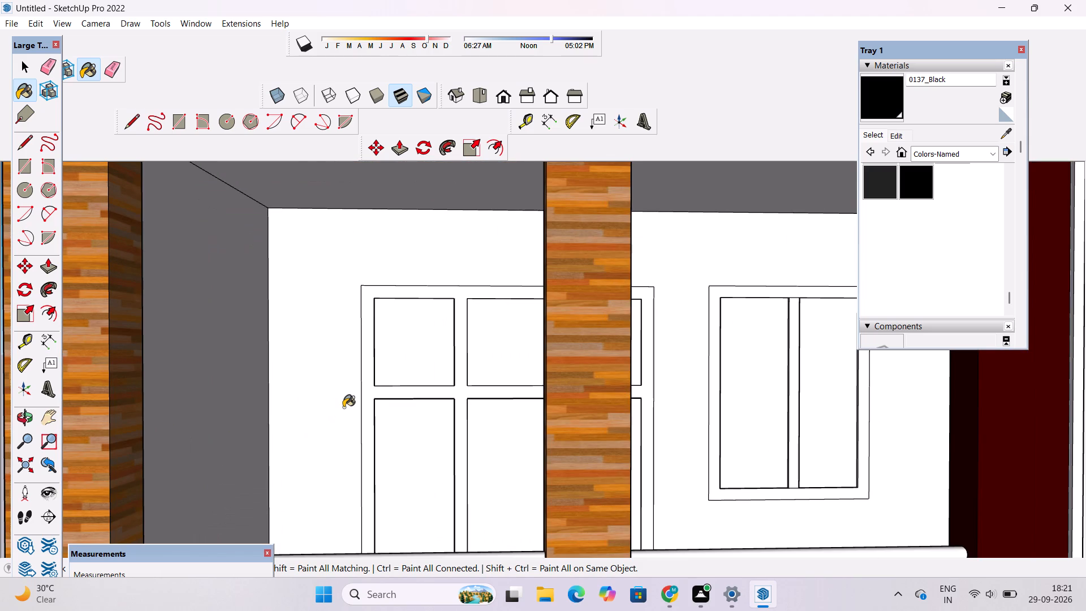
scroll(343, 407, "down", 2)
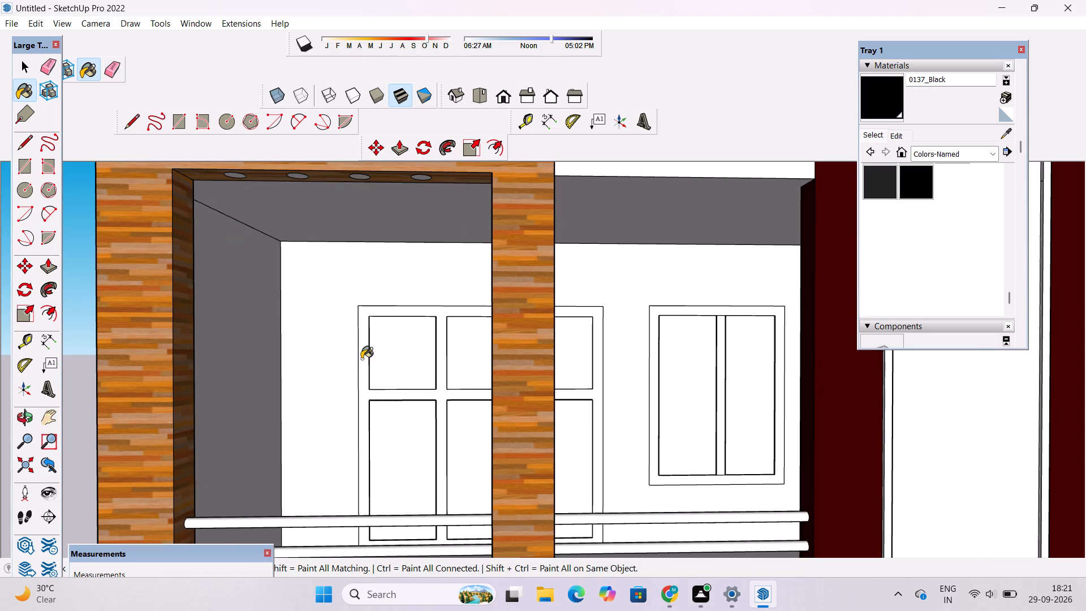
scroll(361, 359, "up", 8)
left_click(361, 341)
scroll(458, 316, "down", 11)
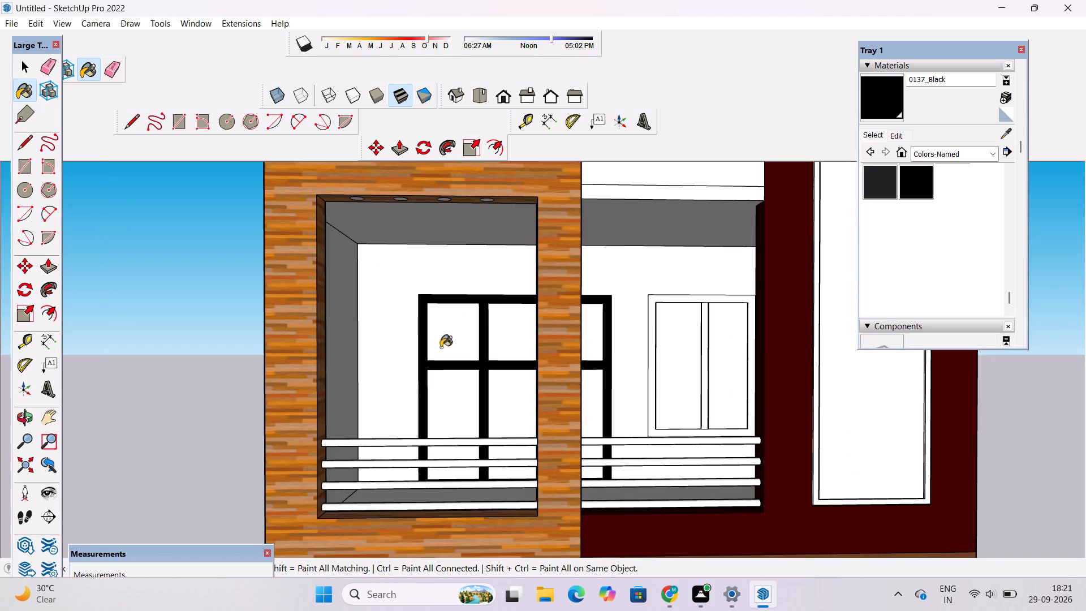
Paint the outer frame and centre mullion of the lower balcony's two-pane window with 0137_Black.
scroll(655, 324, "up", 3)
left_click(651, 300)
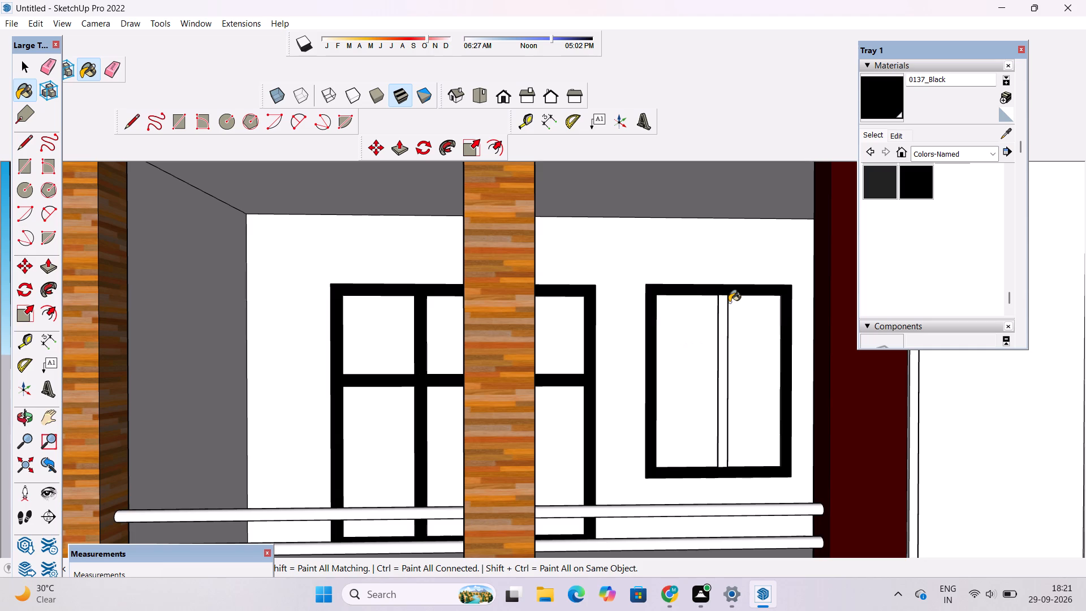
left_click(721, 309)
Paint the frame and centre mullion of the top-floor two-pane window beside the maroon wall with 0137_Black.
scroll(720, 391, "down", 11)
scroll(695, 222, "up", 10)
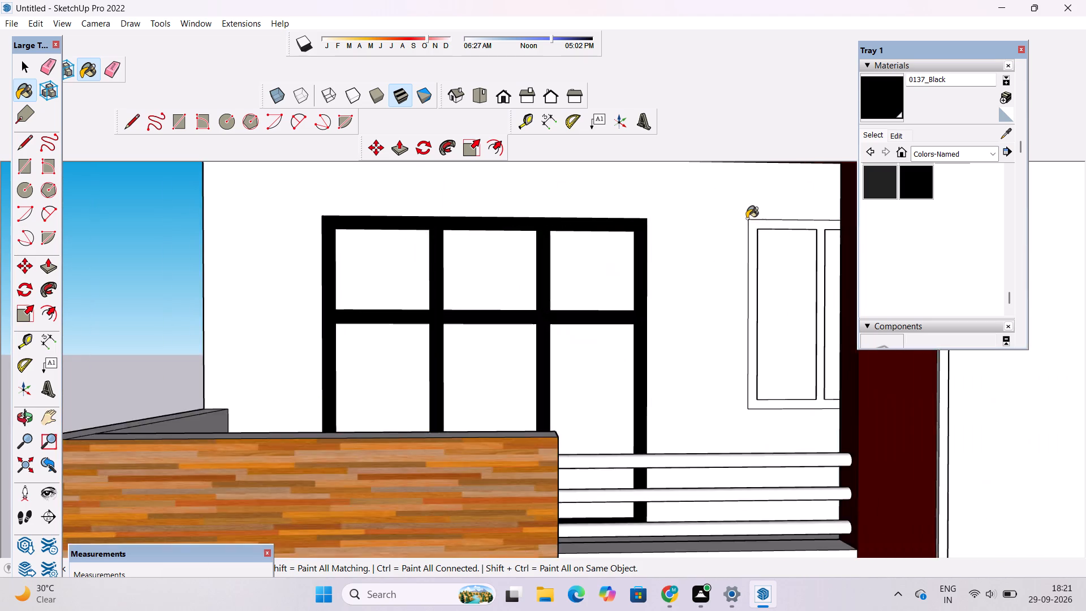
scroll(747, 218, "up", 7)
scroll(735, 234, "down", 3)
left_click(838, 385)
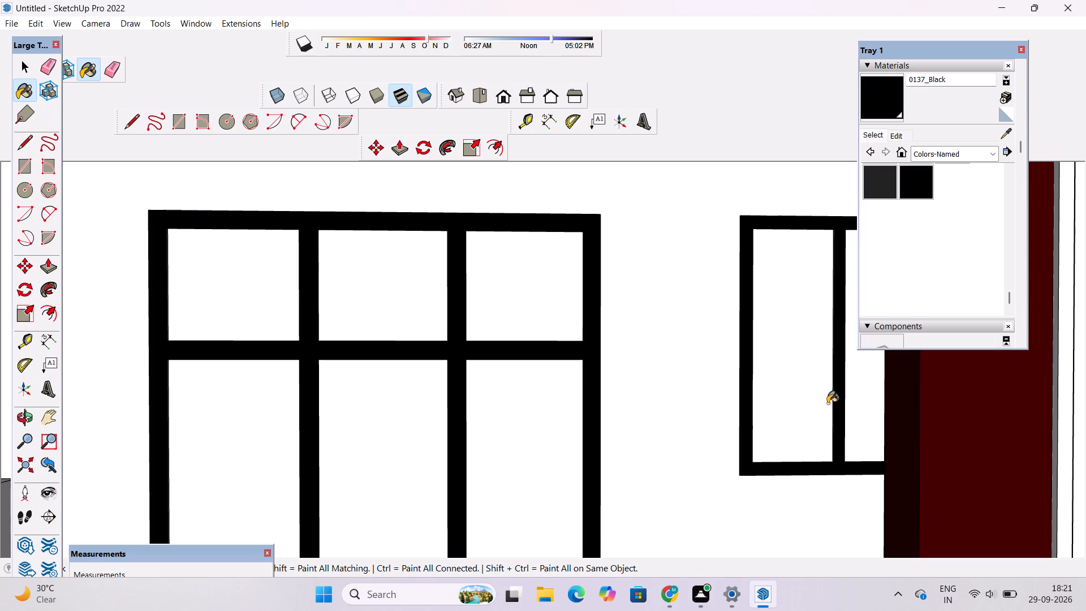
key("space")
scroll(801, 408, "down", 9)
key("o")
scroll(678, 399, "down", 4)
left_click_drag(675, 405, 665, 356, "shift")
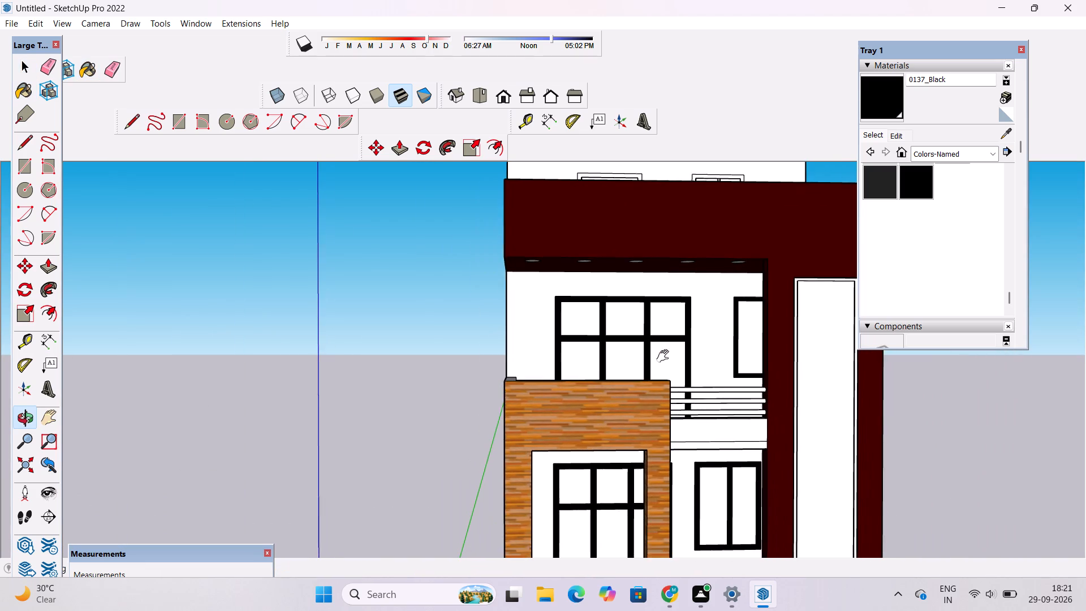
Switch the material collection to Glass and Mirrors.
left_click_drag(664, 358, 662, 365)
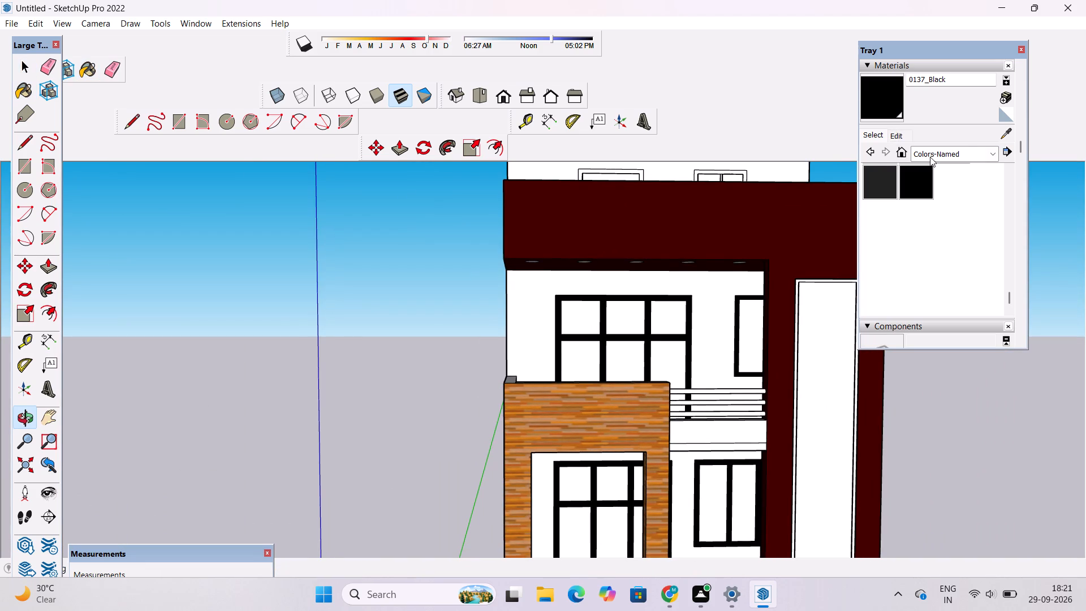
left_click(930, 157)
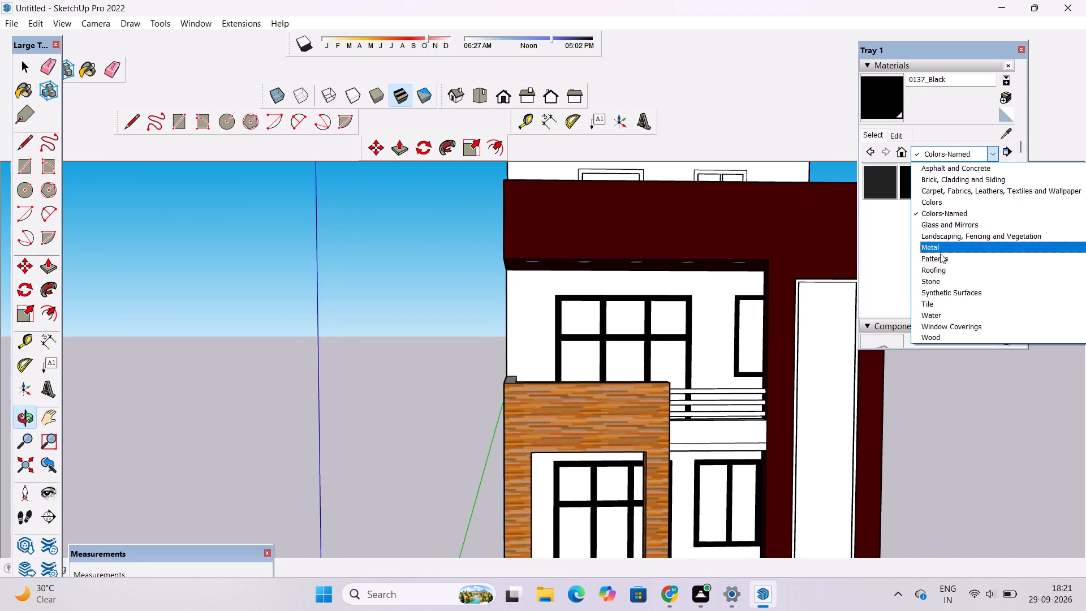
left_click(944, 229)
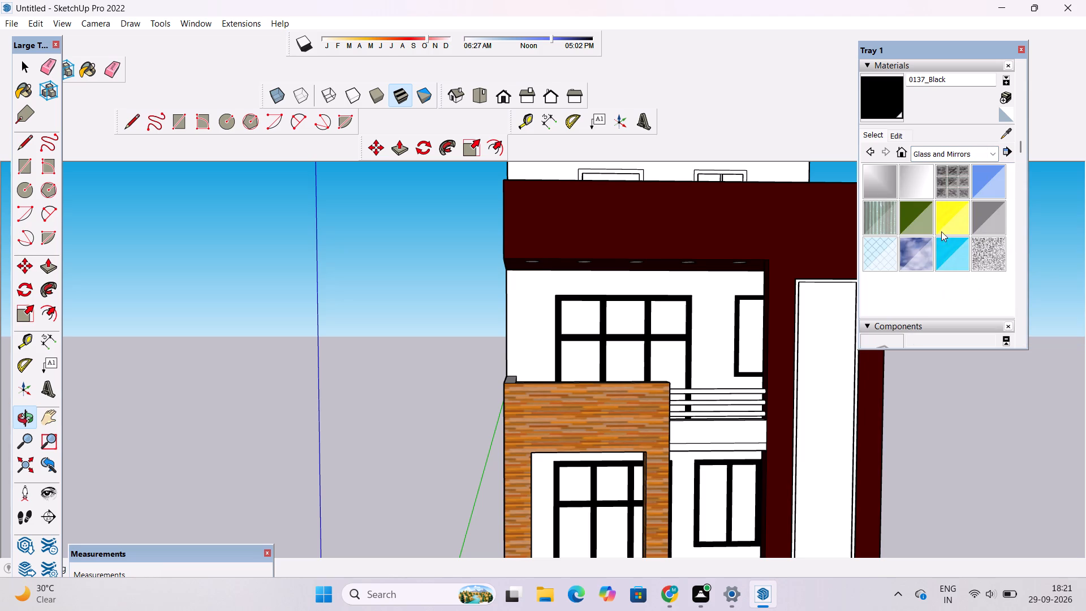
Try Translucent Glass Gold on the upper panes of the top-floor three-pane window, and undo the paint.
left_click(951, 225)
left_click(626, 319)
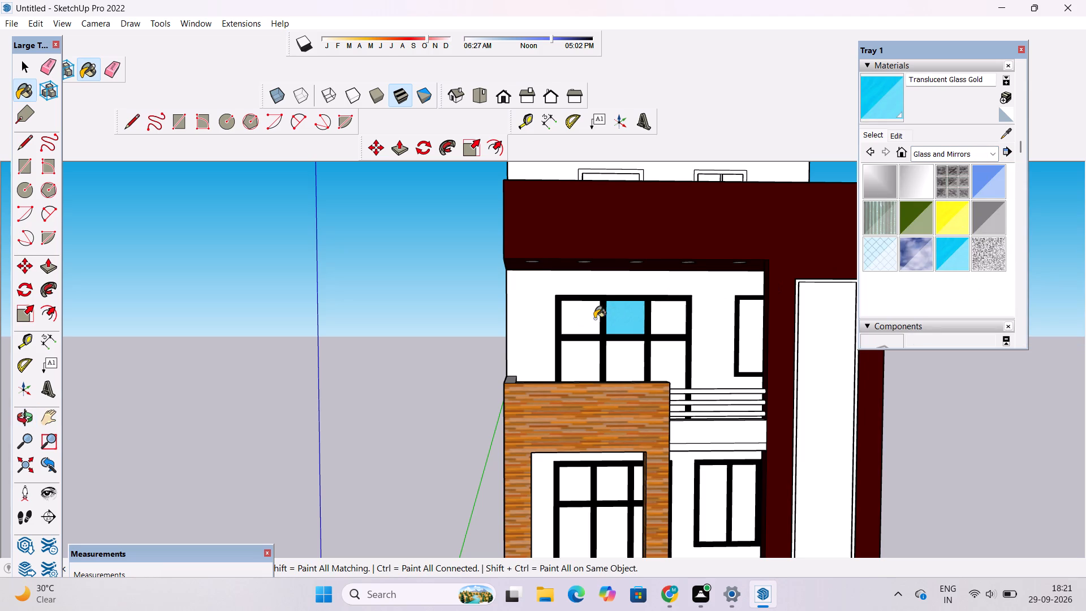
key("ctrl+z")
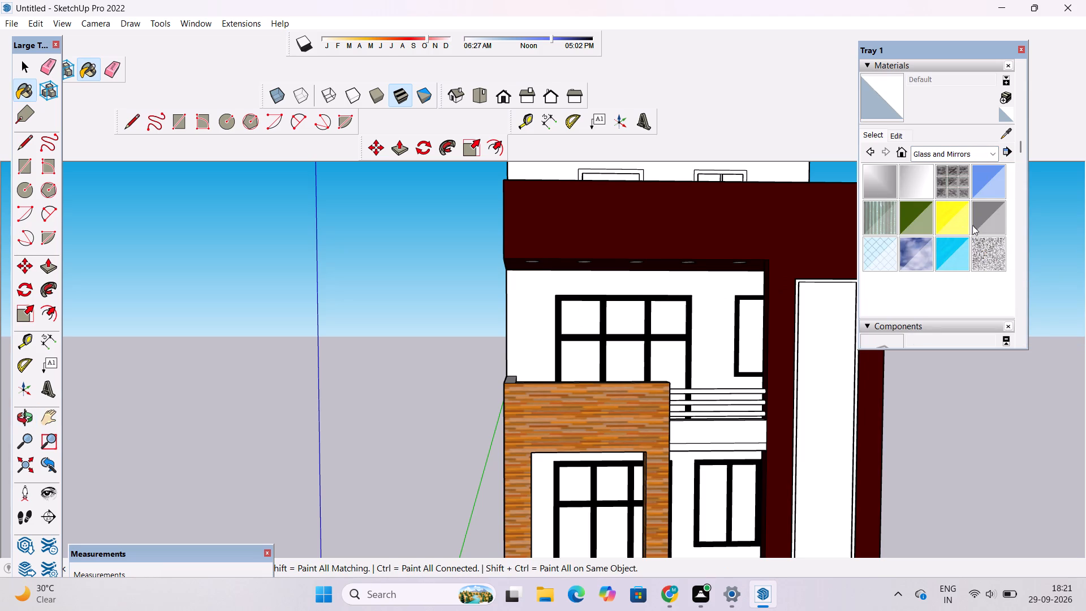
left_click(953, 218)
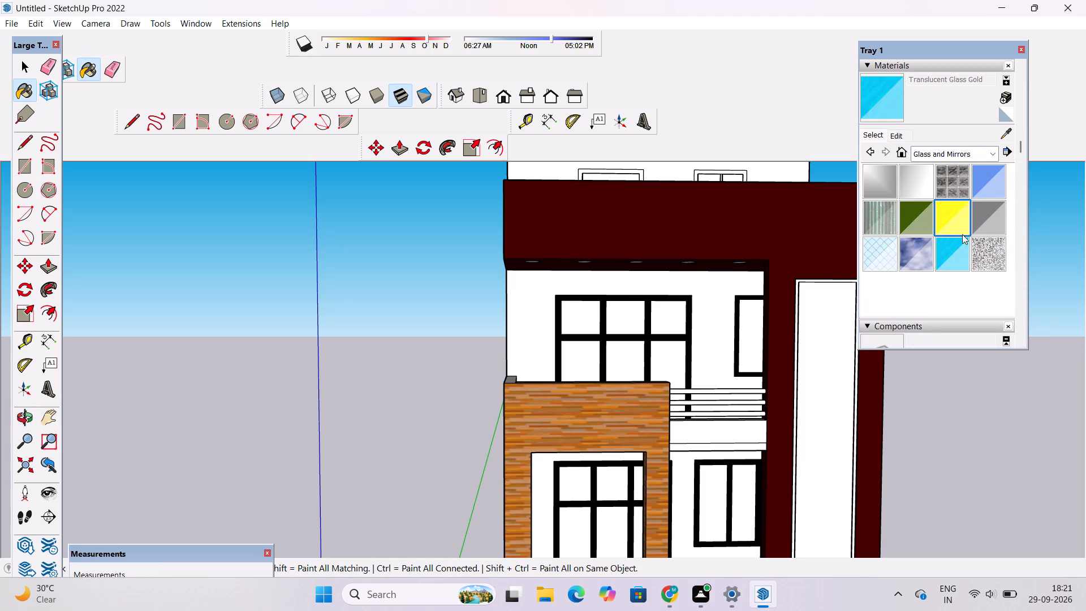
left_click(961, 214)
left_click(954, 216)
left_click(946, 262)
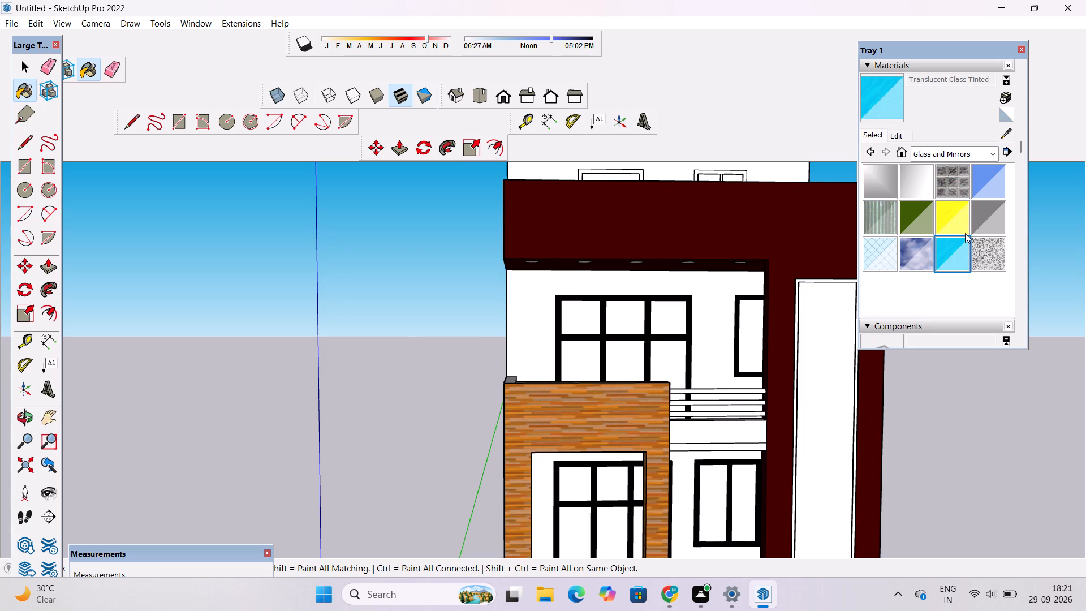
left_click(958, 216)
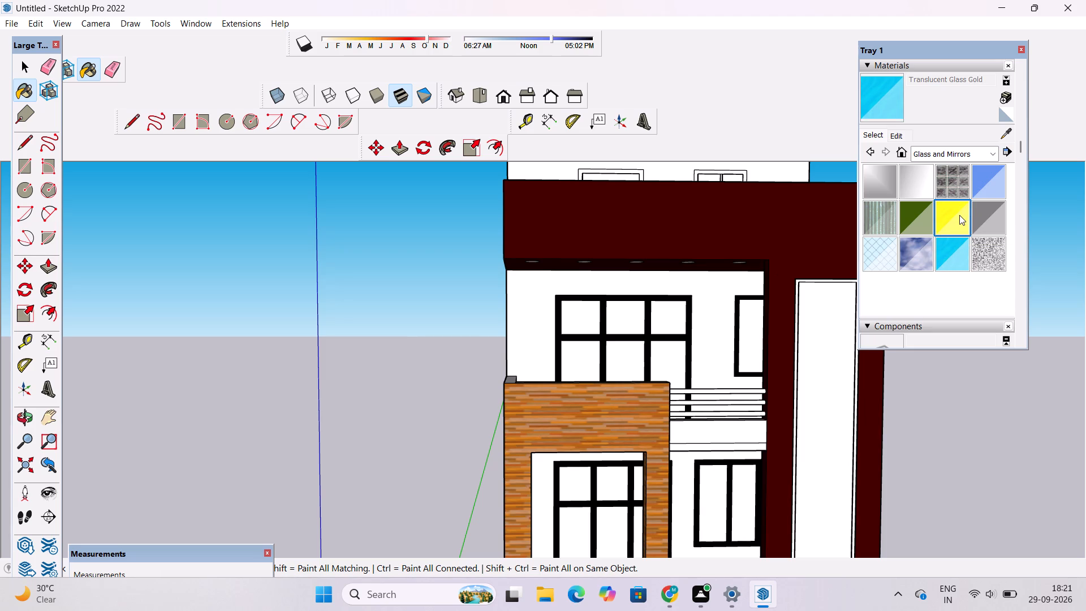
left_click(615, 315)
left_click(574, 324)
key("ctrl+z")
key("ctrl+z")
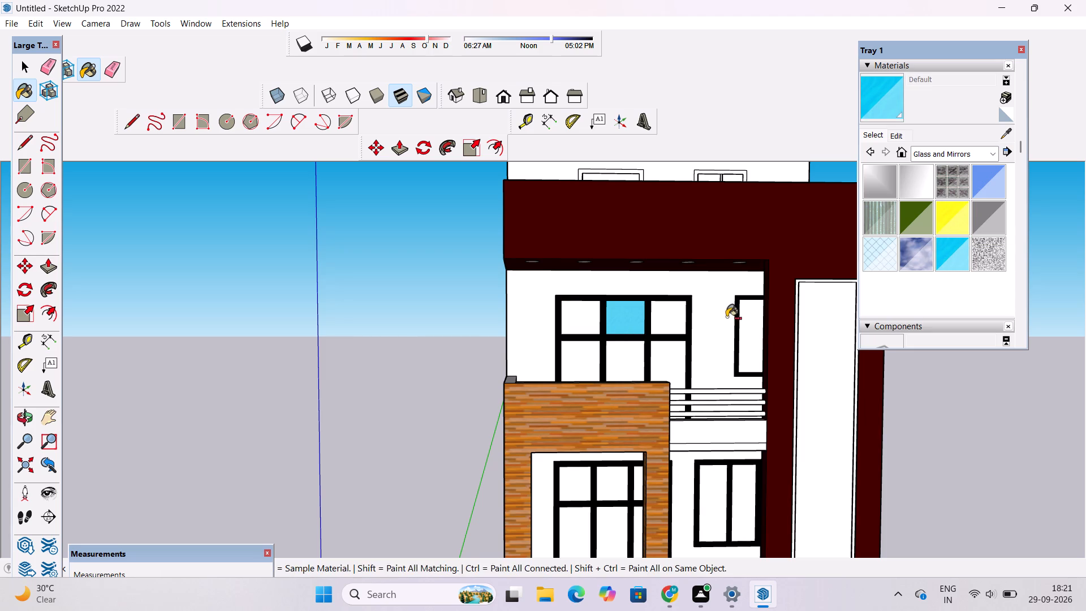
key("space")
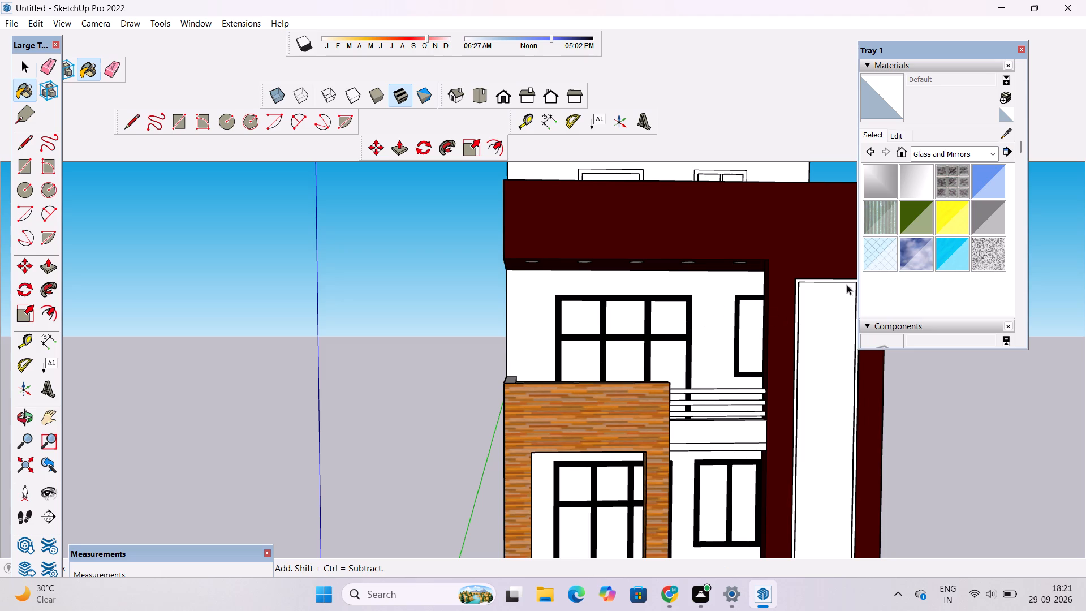
Paint all six glass areas of the top-floor three-pane window with Translucent Glass Gray.
left_click(981, 220)
left_click(669, 319)
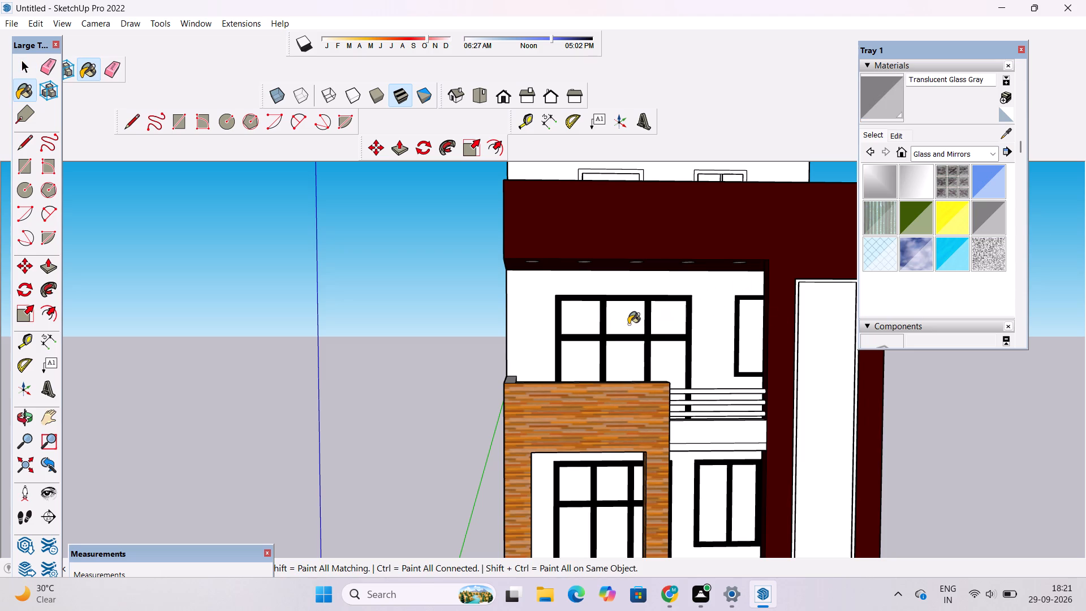
left_click(628, 324)
left_click(594, 322)
left_click(589, 344)
left_click(627, 355)
left_click(667, 352)
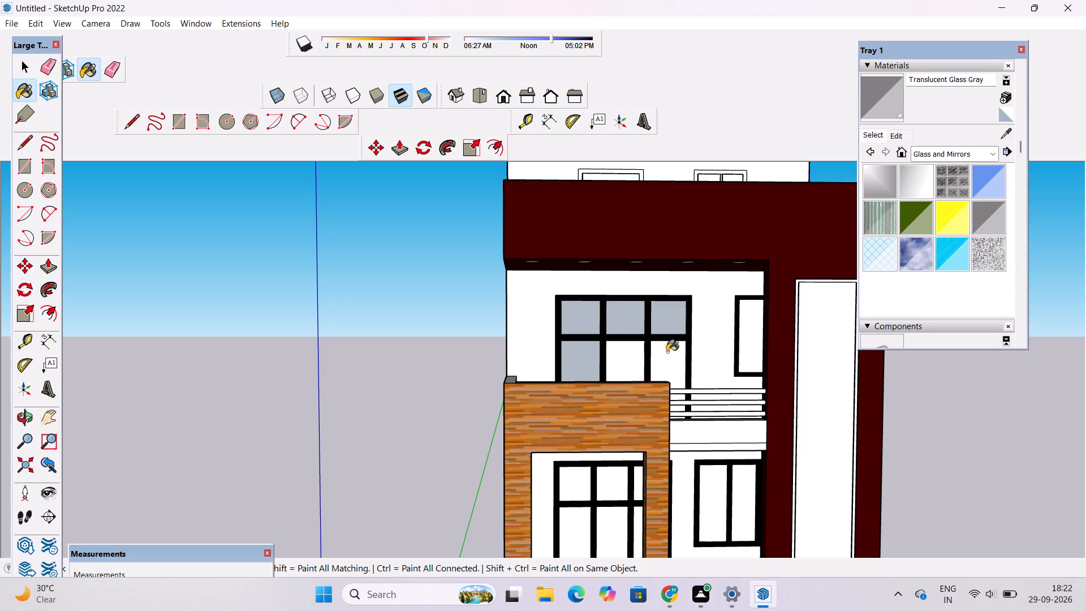
Paint the six glass areas of the three-pane window behind the lower wood-framed balcony with Translucent Glass Gray.
scroll(622, 456, "down", 5)
scroll(603, 530, "up", 12)
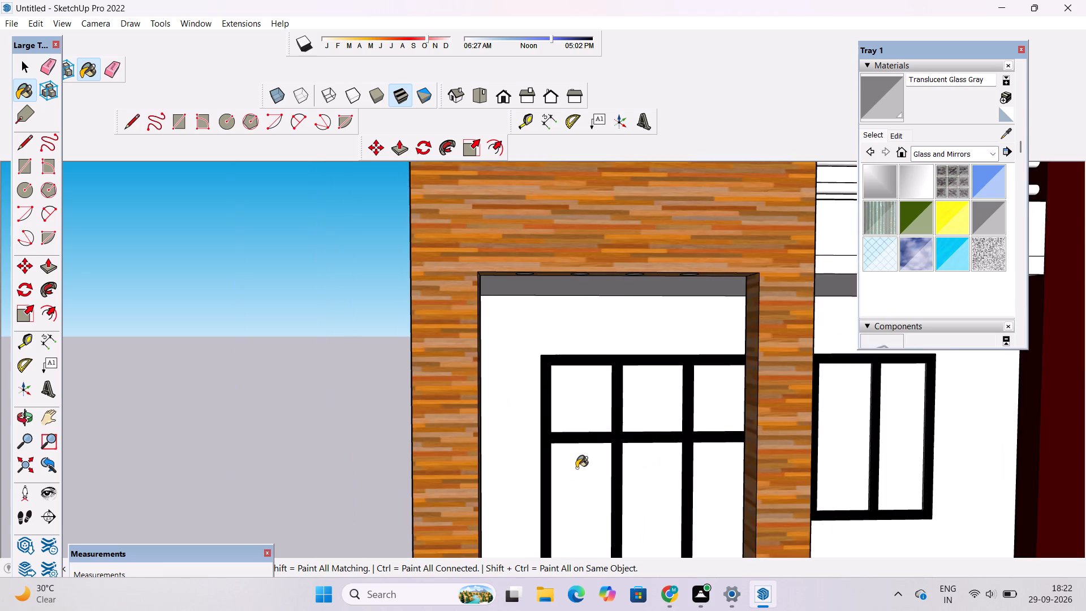
scroll(576, 468, "up", 4)
left_click(586, 394)
left_click(587, 451)
left_click(706, 378)
left_click(800, 364)
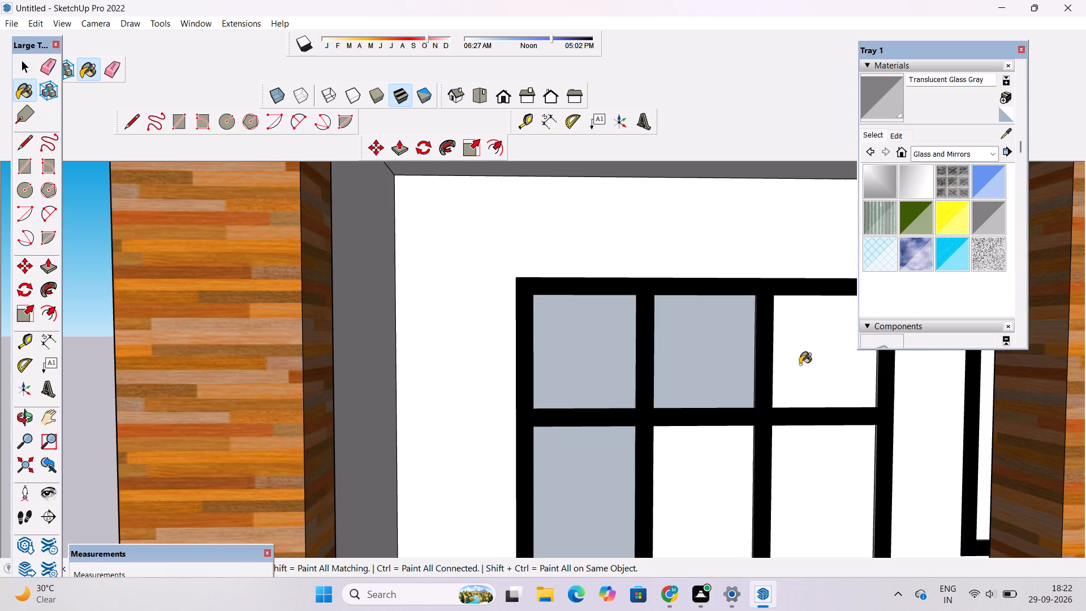
left_click(700, 477)
left_click(835, 464)
Paint both panes of the lower balcony's two-pane window with Translucent Glass Gray.
scroll(535, 464, "down", 8)
left_click(813, 410)
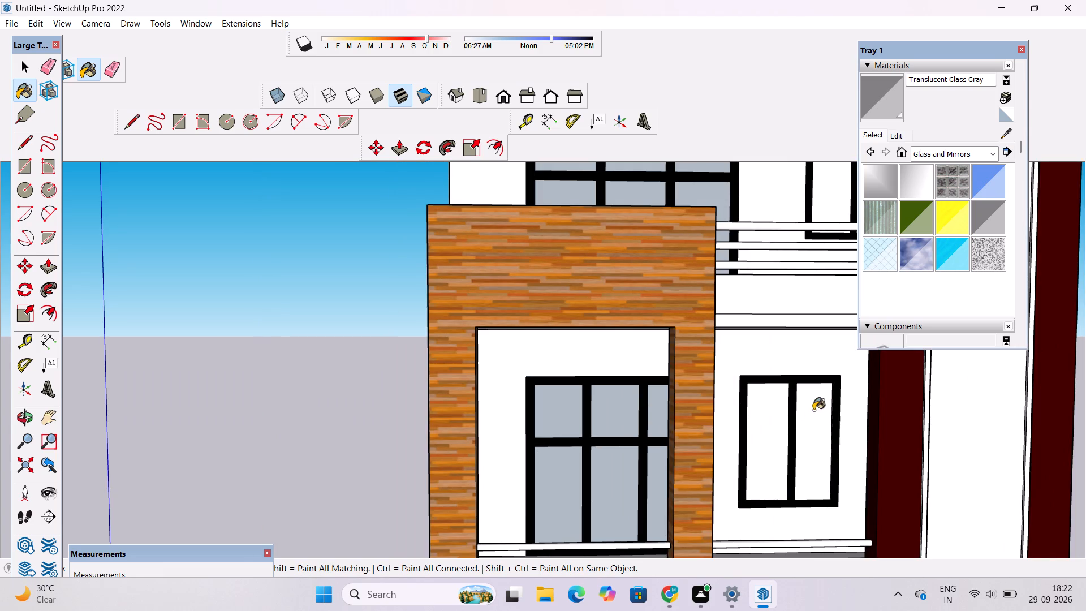
left_click(762, 413)
Paint both panes of the top-floor two-pane window beside the maroon wall with Translucent Glass Gray.
scroll(737, 491, "down", 6)
scroll(698, 376, "up", 2)
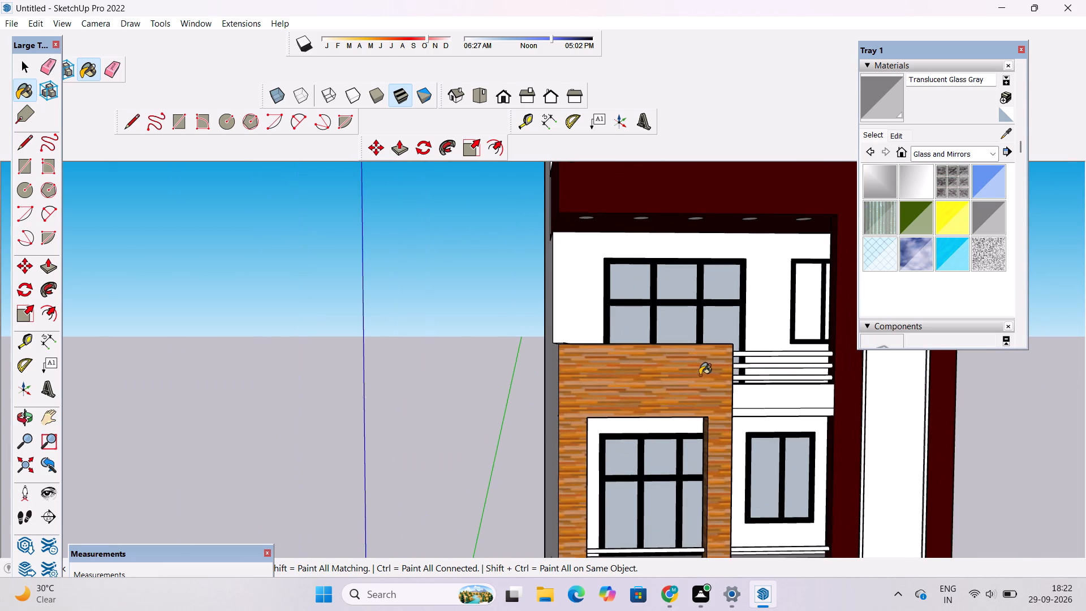
scroll(723, 299, "up", 4)
scroll(700, 324, "down", 6)
scroll(724, 288, "up", 6)
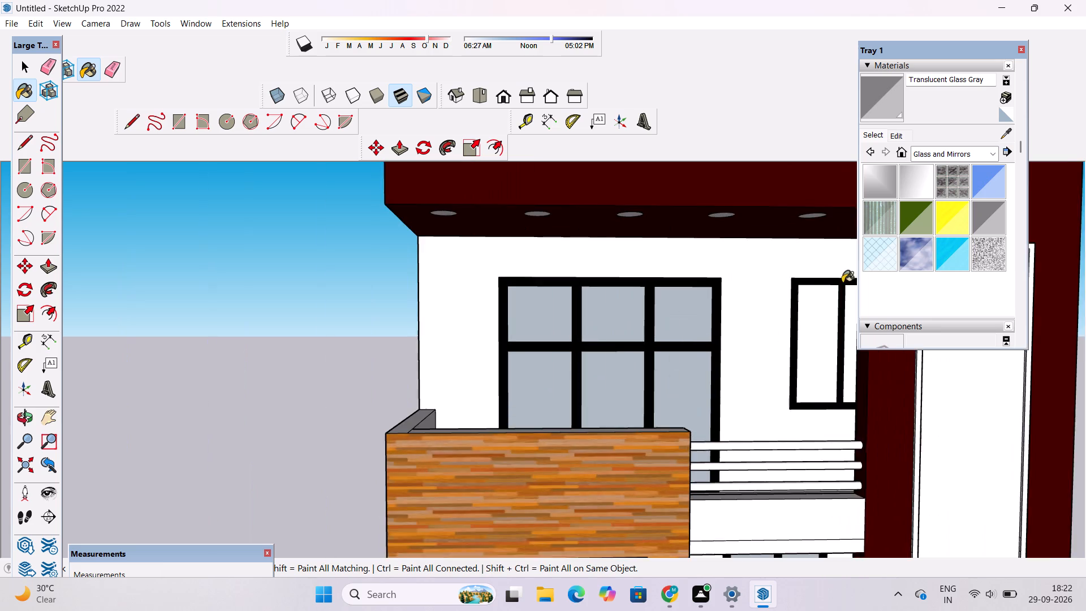
scroll(846, 323, "up", 8)
left_click(857, 380)
left_click(783, 381)
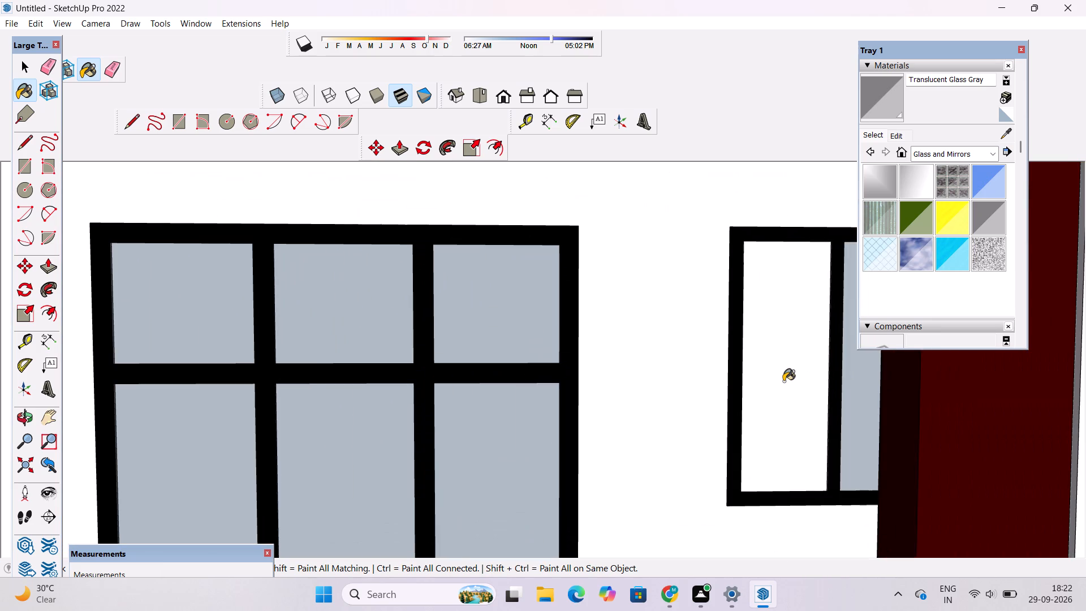
Edit the Translucent Glass Gray material's colour to a bright yellow, shifting its hue and raising its brightness.
scroll(727, 397, "down", 10)
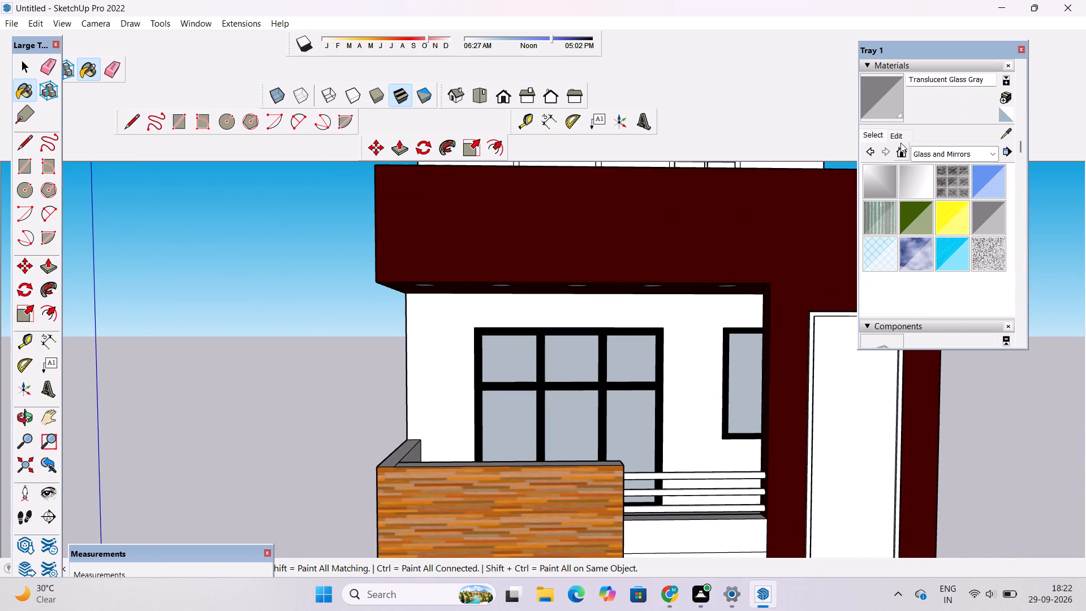
left_click(900, 139)
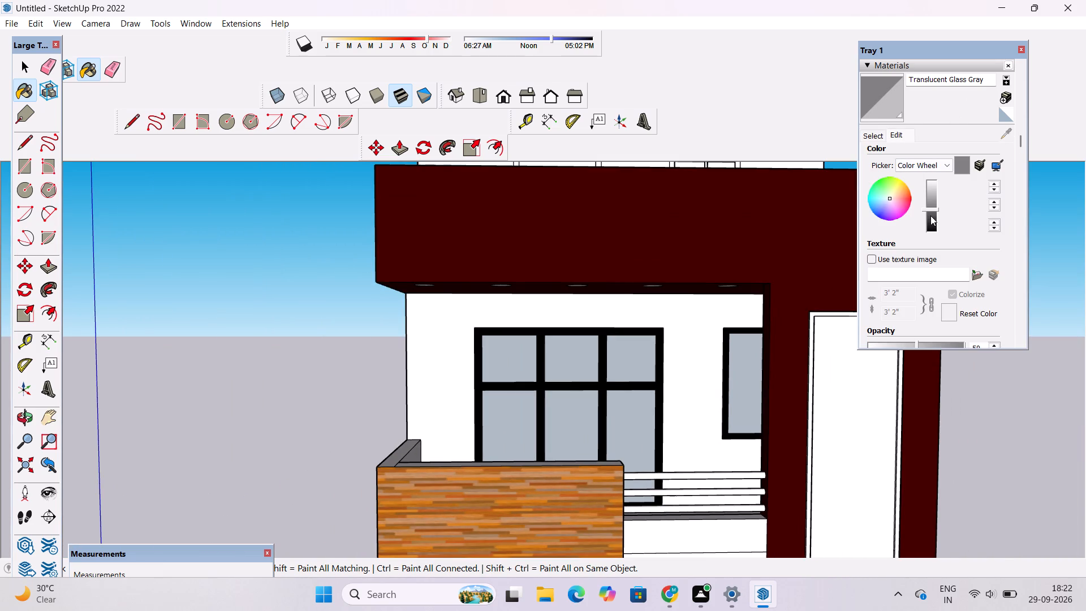
left_click(900, 186)
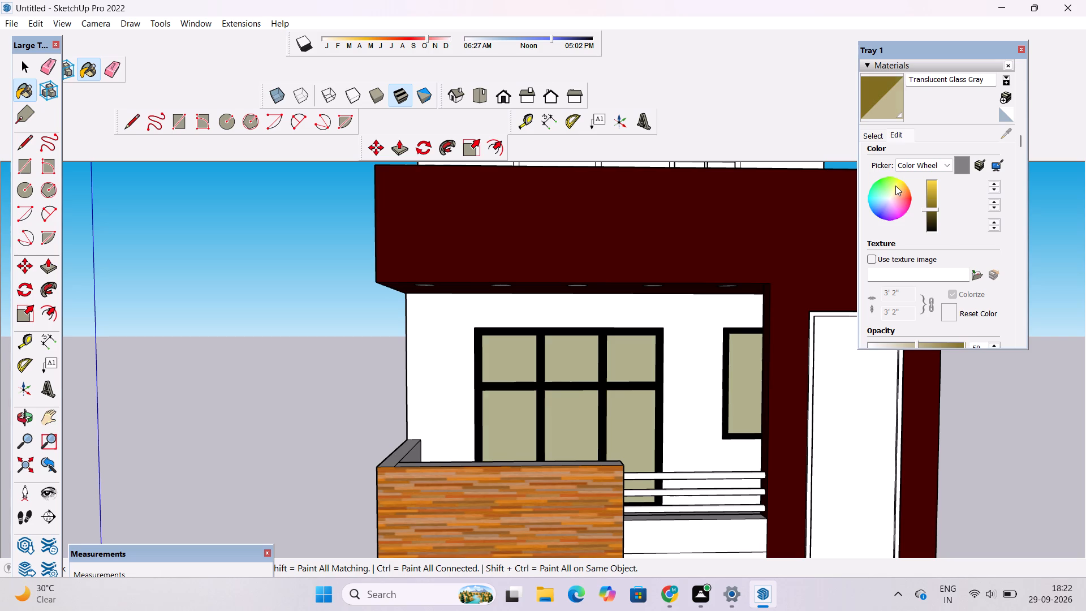
left_click(895, 186)
left_click(897, 186)
scroll(663, 280, "down", 5)
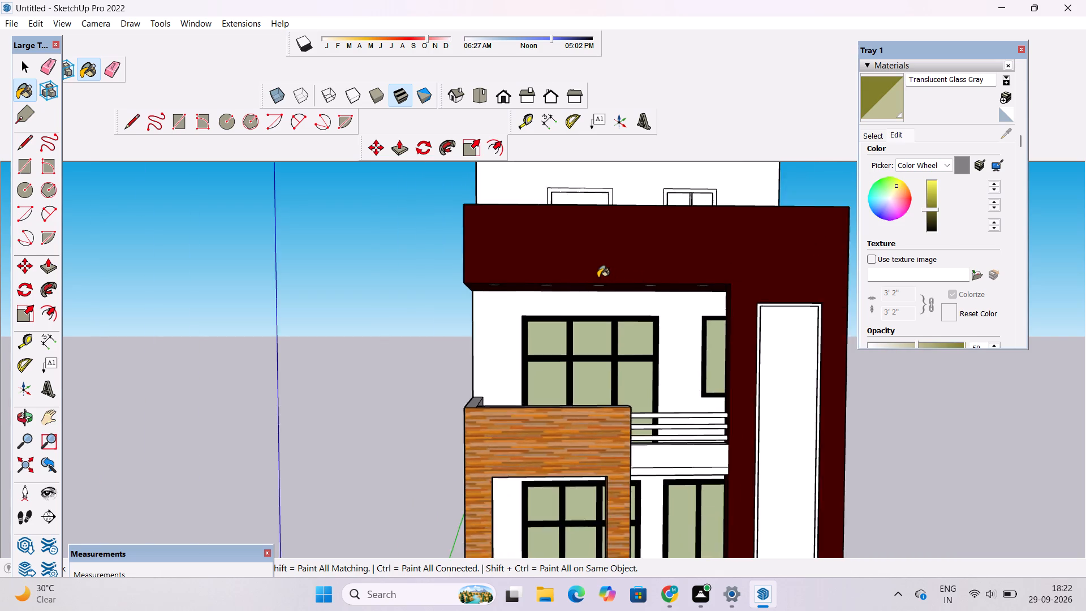
scroll(598, 278, "down", 6)
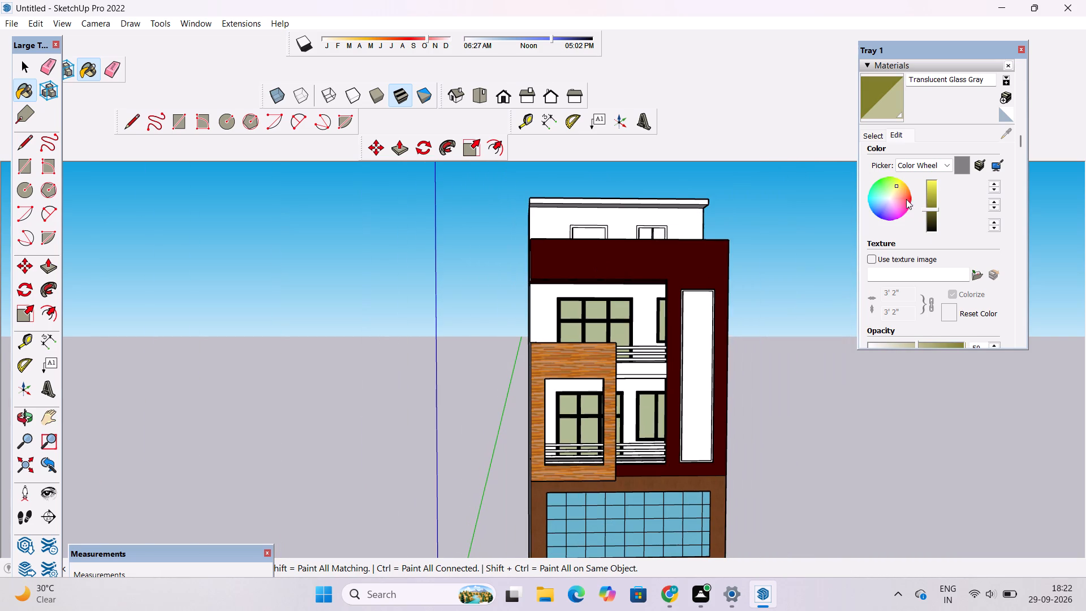
scroll(906, 187, "up", 1)
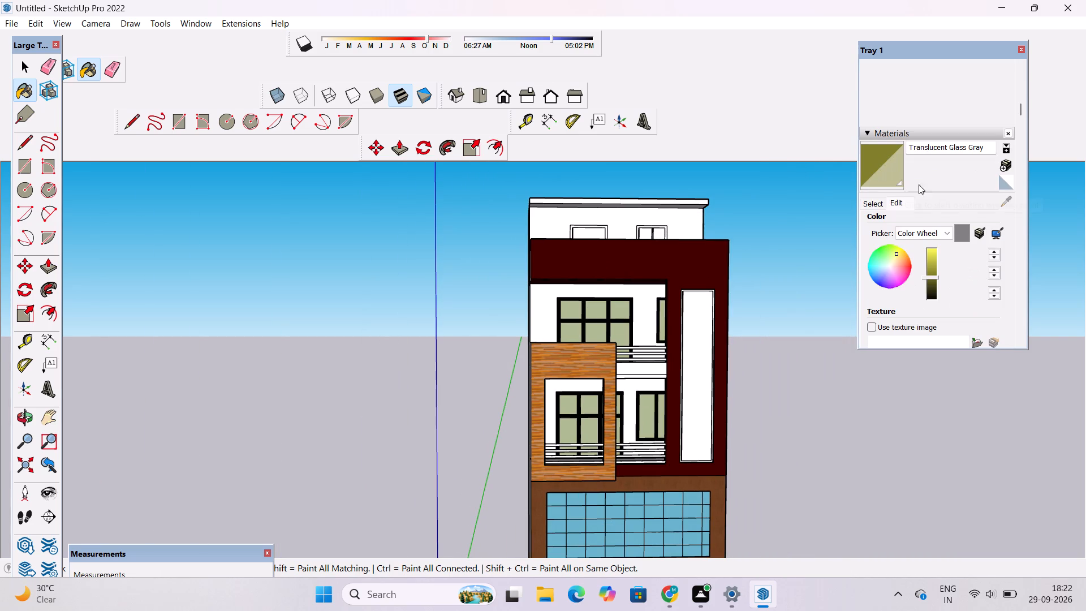
left_click(930, 266)
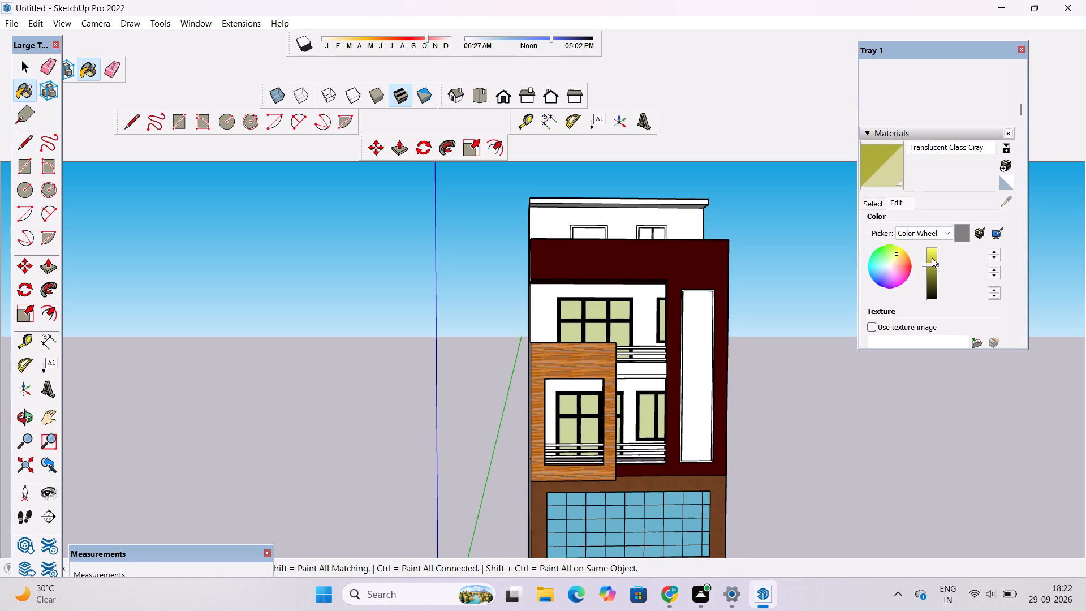
left_click(932, 257)
Examine the recoloured window glass and the painted facade up close and from several angles.
scroll(660, 332, "down", 6)
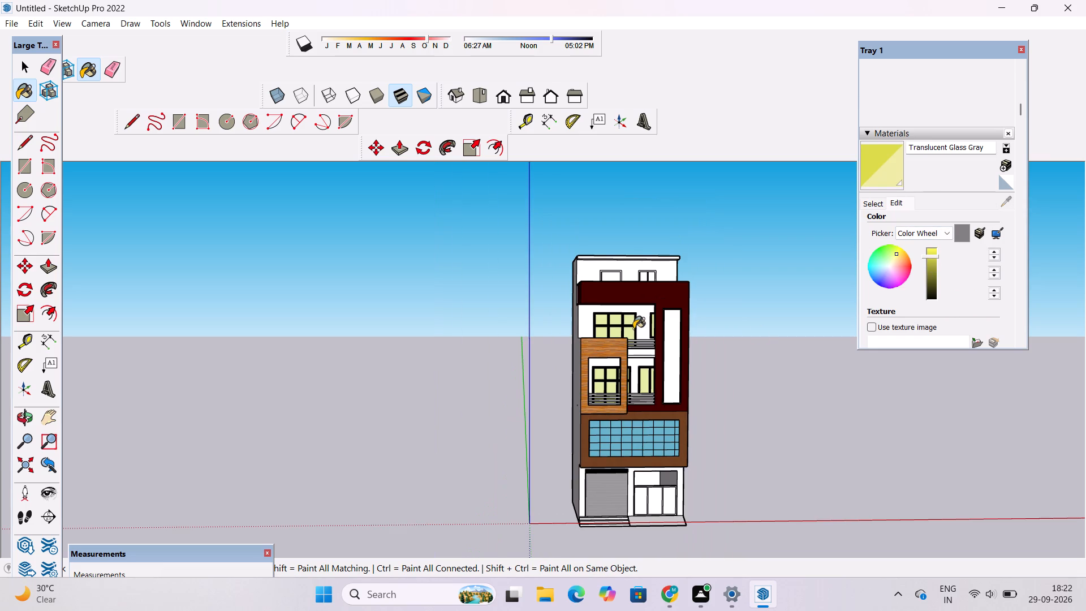
key("o")
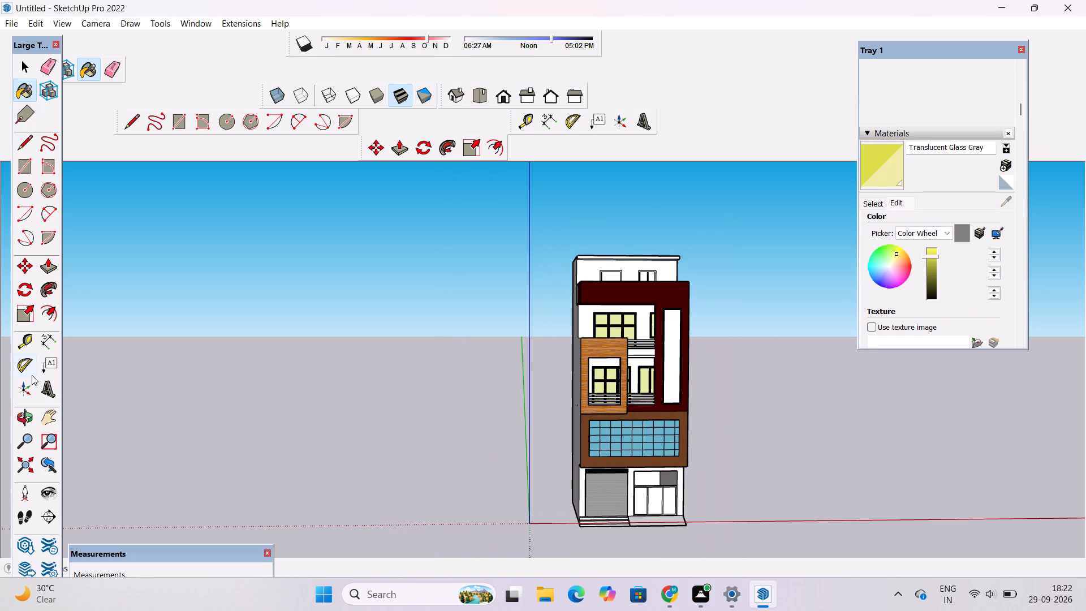
left_click(18, 415)
left_click_drag(578, 304, 578, 372)
scroll(632, 314, "up", 4)
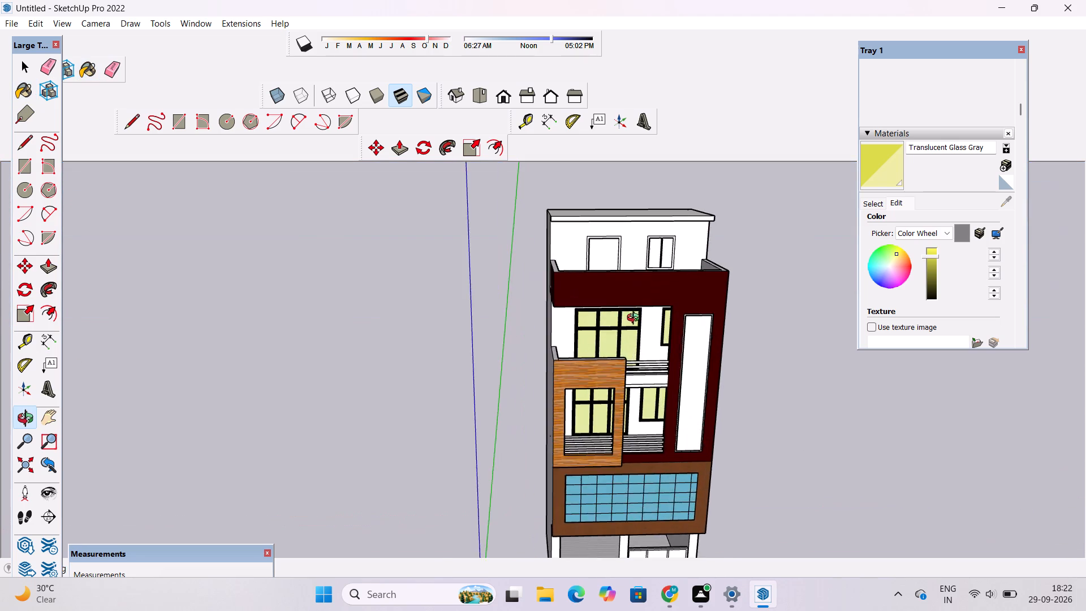
scroll(636, 319, "up", 2)
left_click_drag(640, 322, 574, 281)
scroll(566, 337, "up", 5)
left_click_drag(543, 402, 698, 441)
left_click_drag(700, 431, 648, 364)
scroll(611, 390, "up", 3)
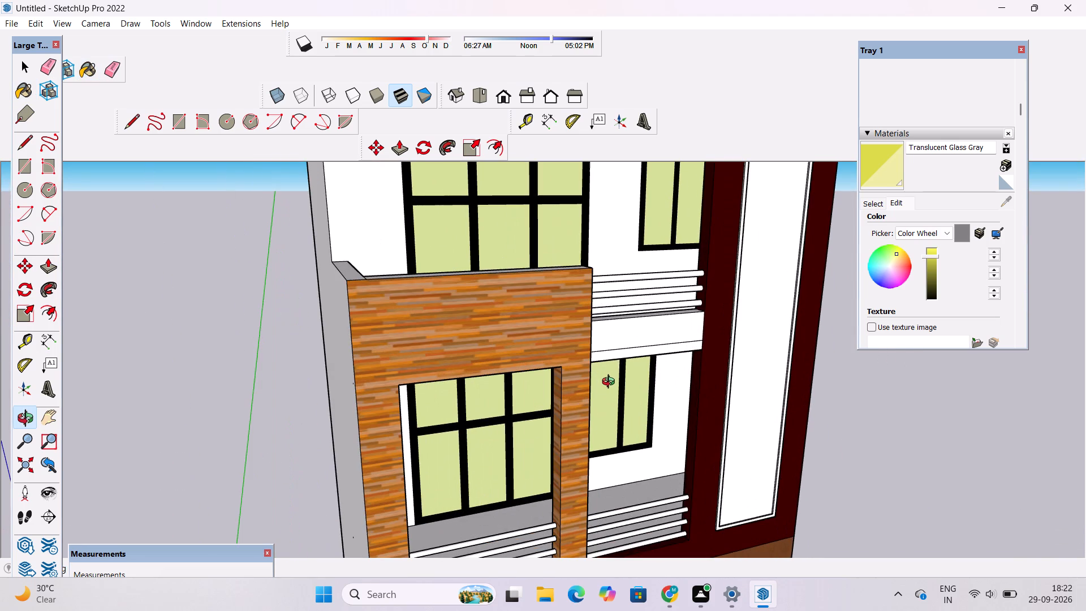
scroll(604, 368, "down", 4)
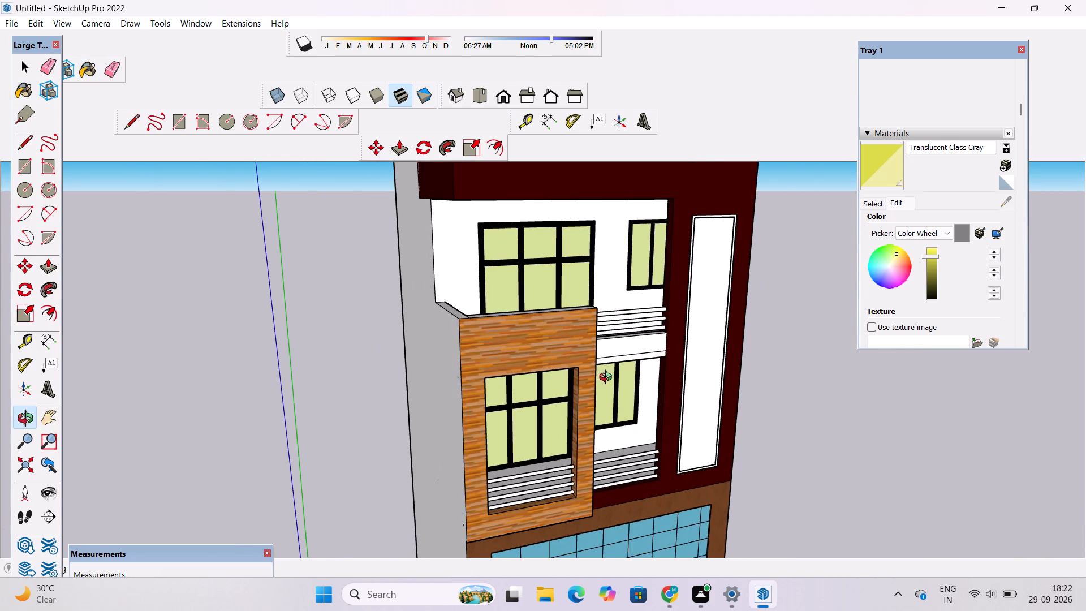
left_click_drag(609, 379, 574, 346)
left_click_drag(563, 358, 549, 367, "shift")
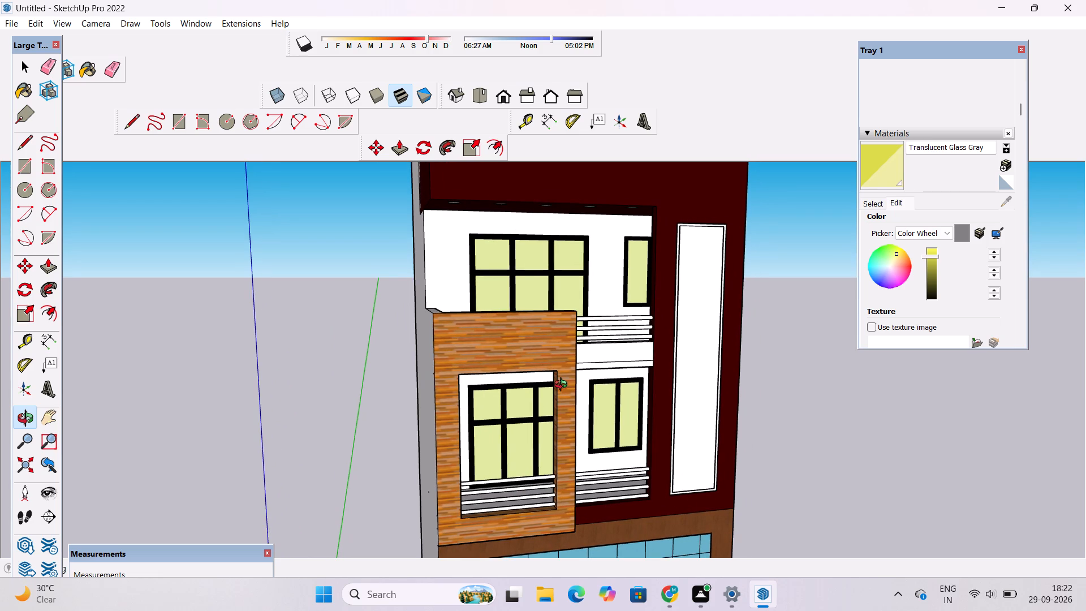
scroll(567, 388, "down", 1)
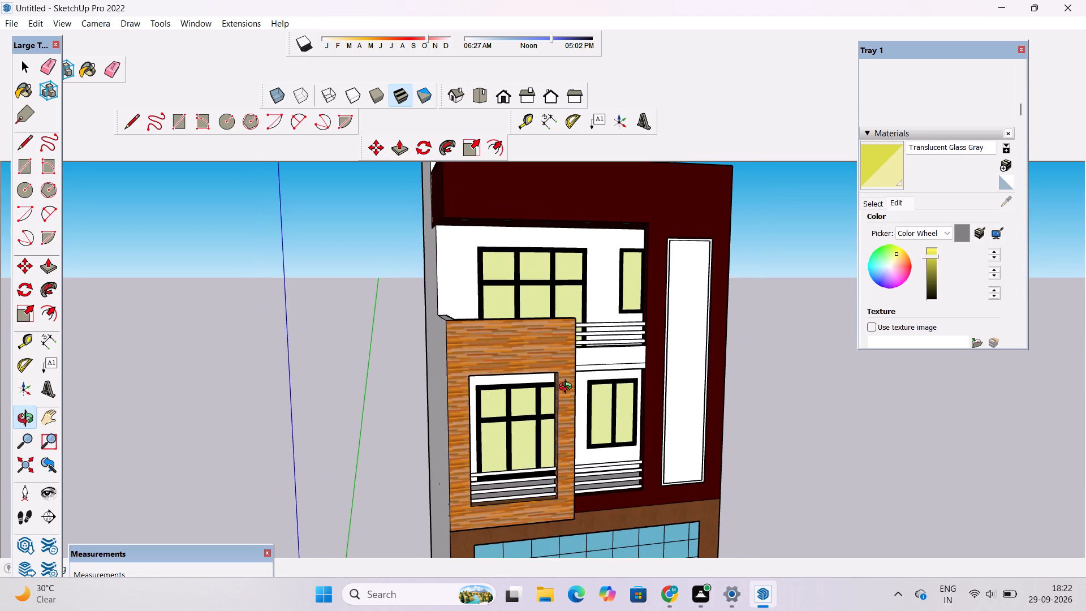
scroll(568, 385, "down", 2)
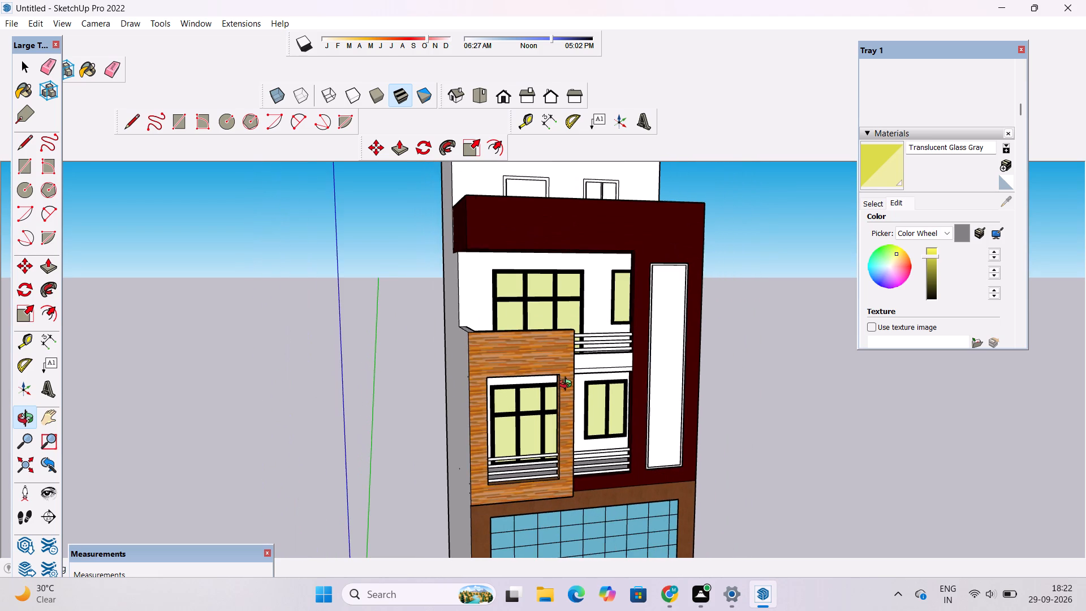
left_click_drag(568, 386, 592, 369)
left_click_drag(589, 371, 639, 420, "shift")
left_click_drag(635, 415, 600, 409)
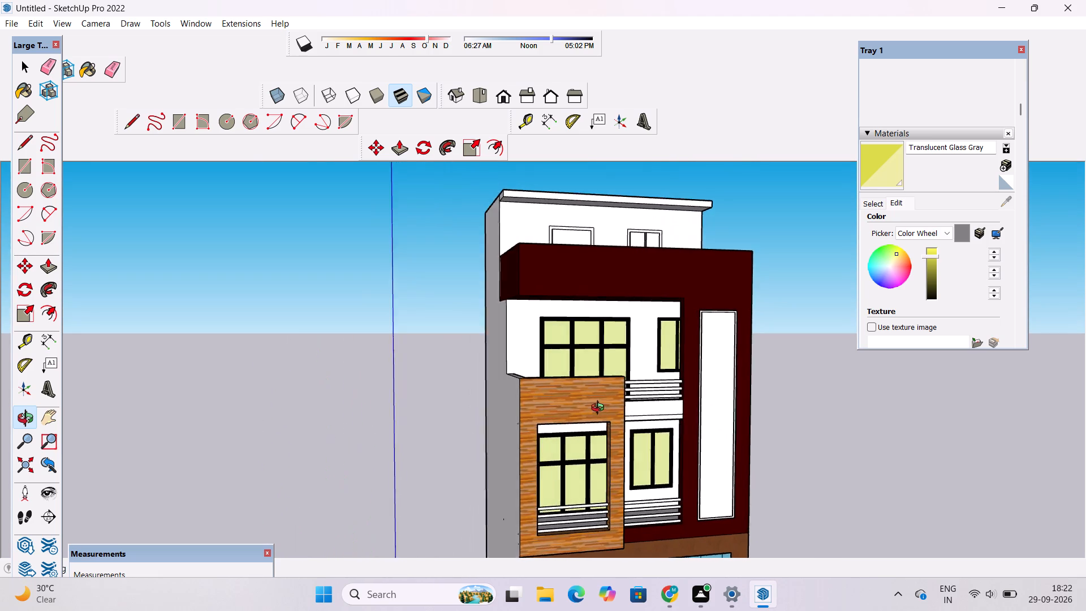
Examine the whole facade from the front, then its balcony walls and windows up close.
left_click_drag(600, 409, 568, 409)
left_click_drag(562, 411, 561, 384)
scroll(558, 378, "down", 2)
left_click_drag(562, 372, 550, 372, "shift")
left_click_drag(550, 370, 557, 378, "shift")
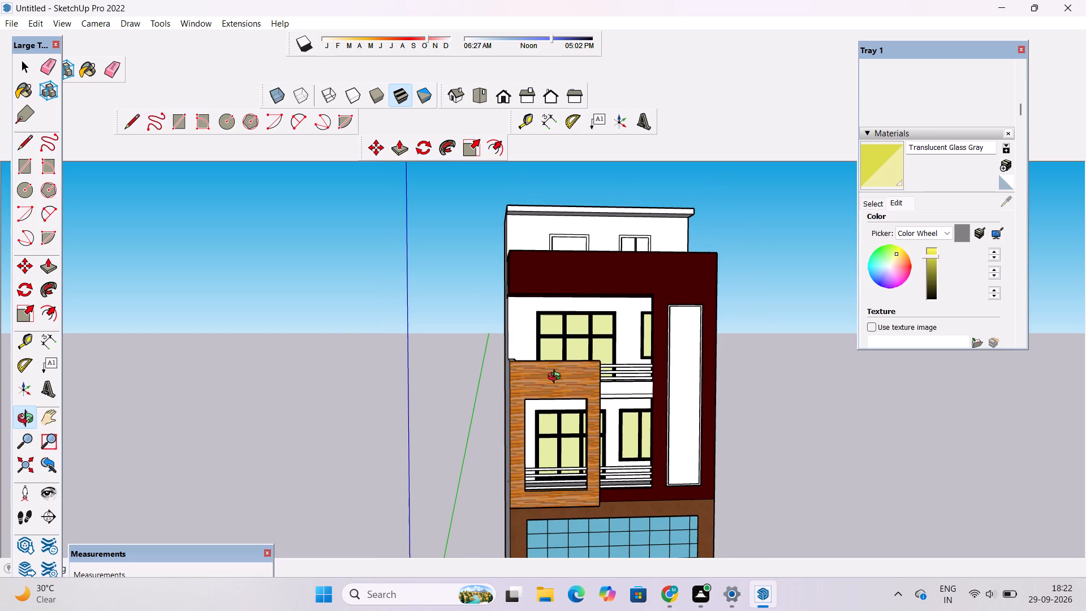
scroll(557, 378, "down", 2)
left_click_drag(557, 379, 568, 360, "shift")
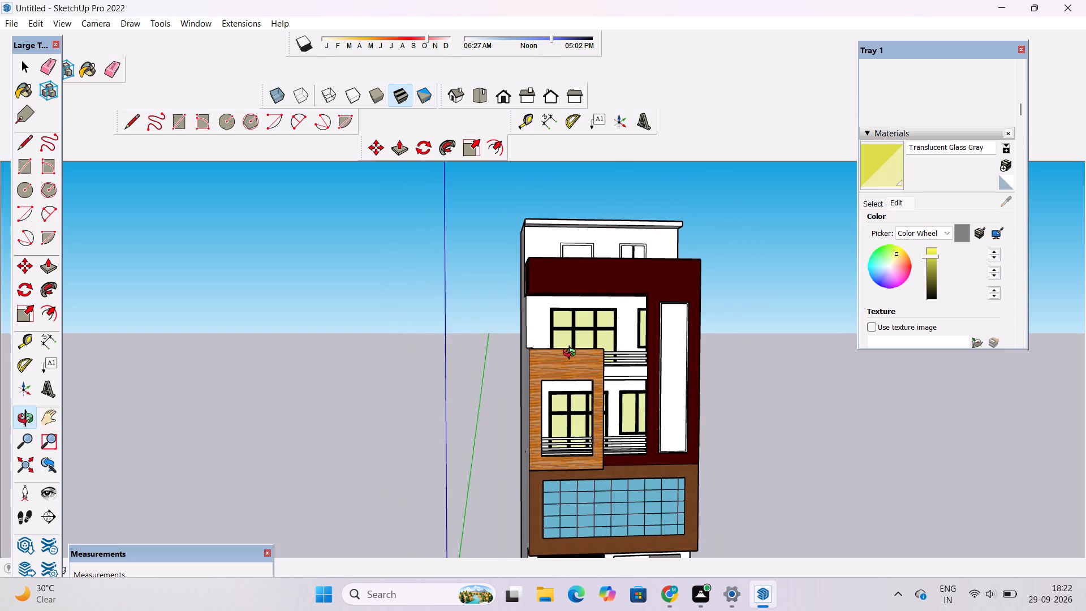
left_click_drag(581, 348, 540, 333)
left_click(540, 333)
left_click_drag(540, 337, 502, 304)
left_click_drag(524, 357, 534, 397)
left_click_drag(534, 397, 545, 374, "shift")
left_click_drag(545, 374, 548, 389)
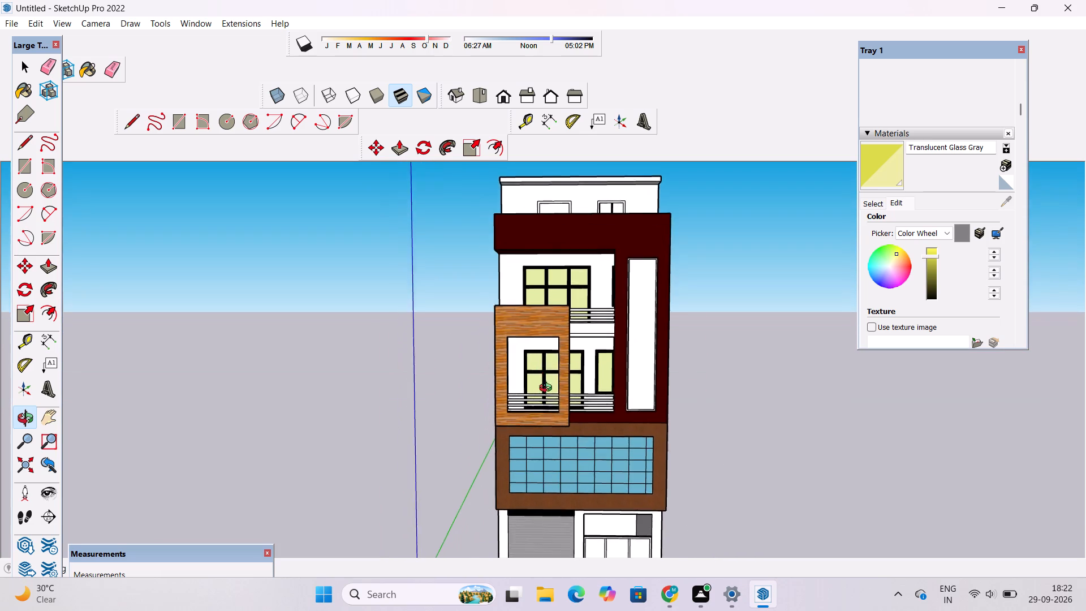
left_click_drag(548, 389, 550, 394)
scroll(556, 308, "up", 7)
left_click_drag(516, 281, 530, 320, "shift")
left_click_drag(515, 324, 531, 350)
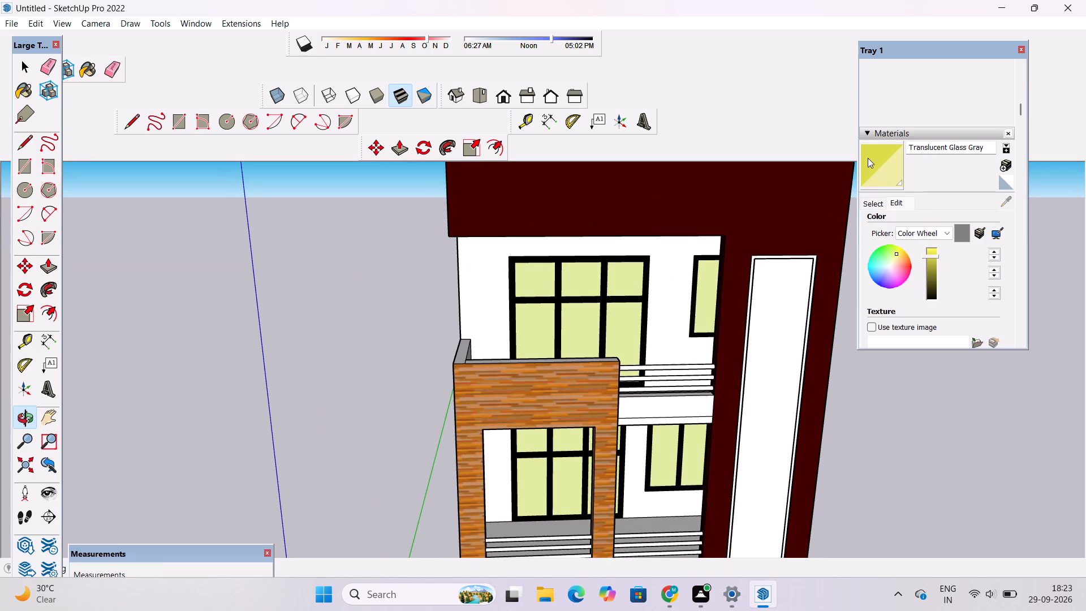
Paint the white window walls of the upper and lower balconies with 0032_Moccasin from the Colors-Named library.
left_click(874, 206)
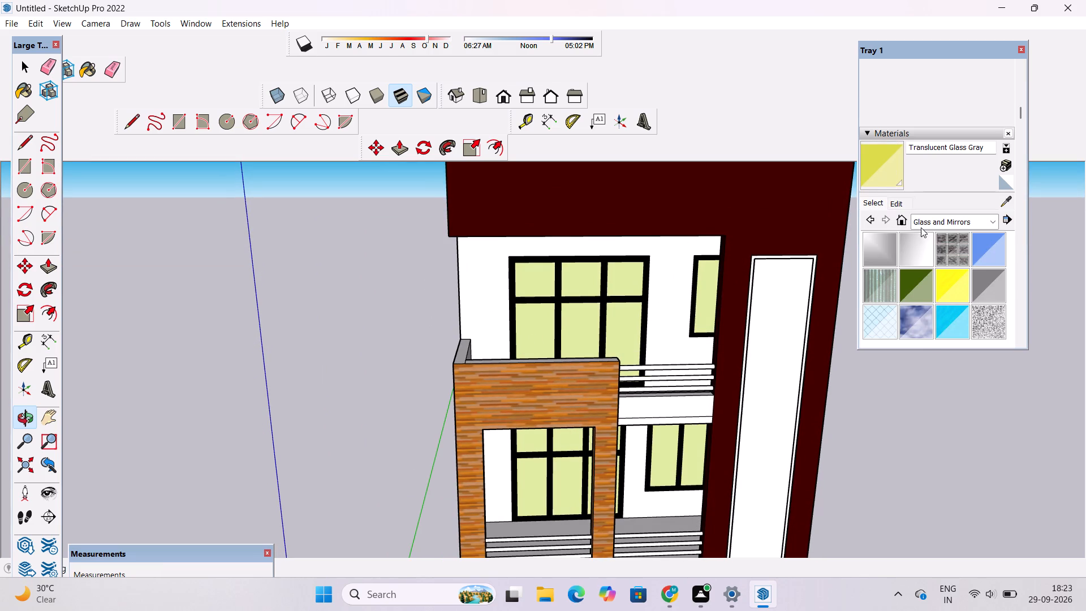
left_click(939, 225)
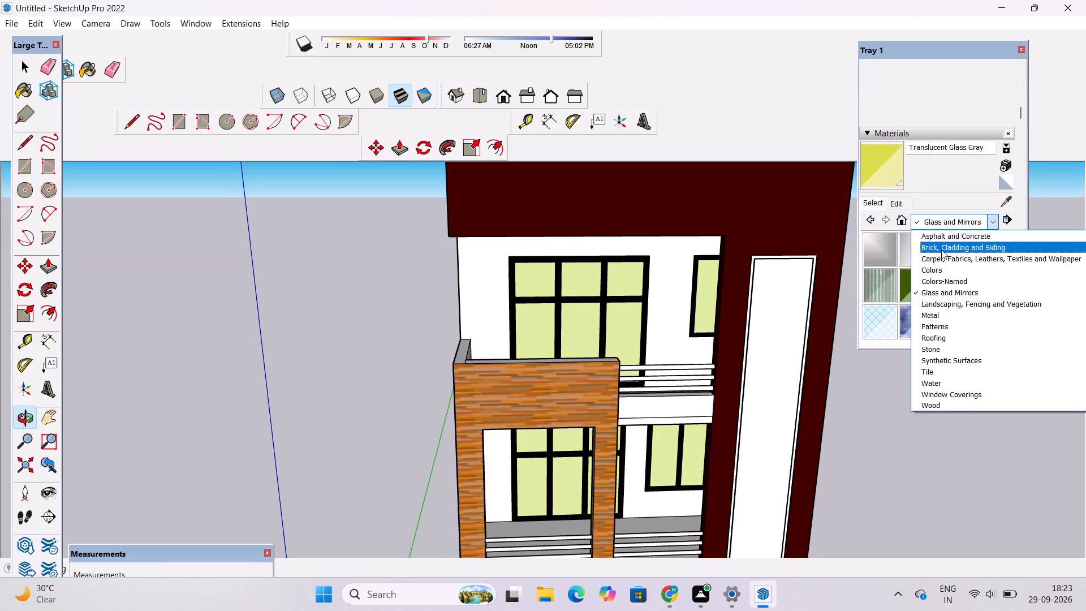
left_click(946, 281)
scroll(924, 277, "down", 5)
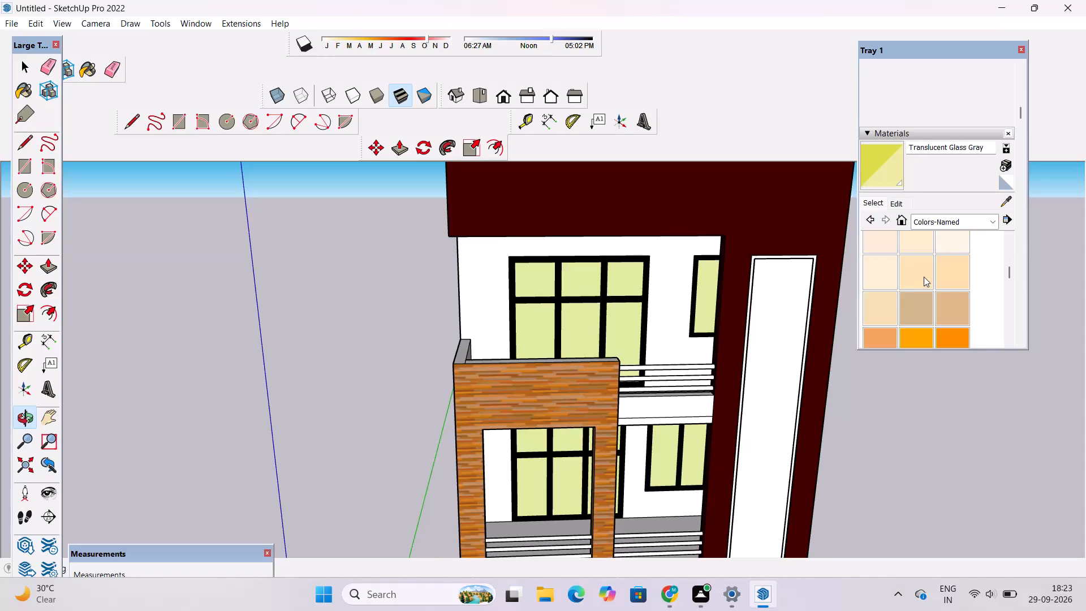
left_click(923, 274)
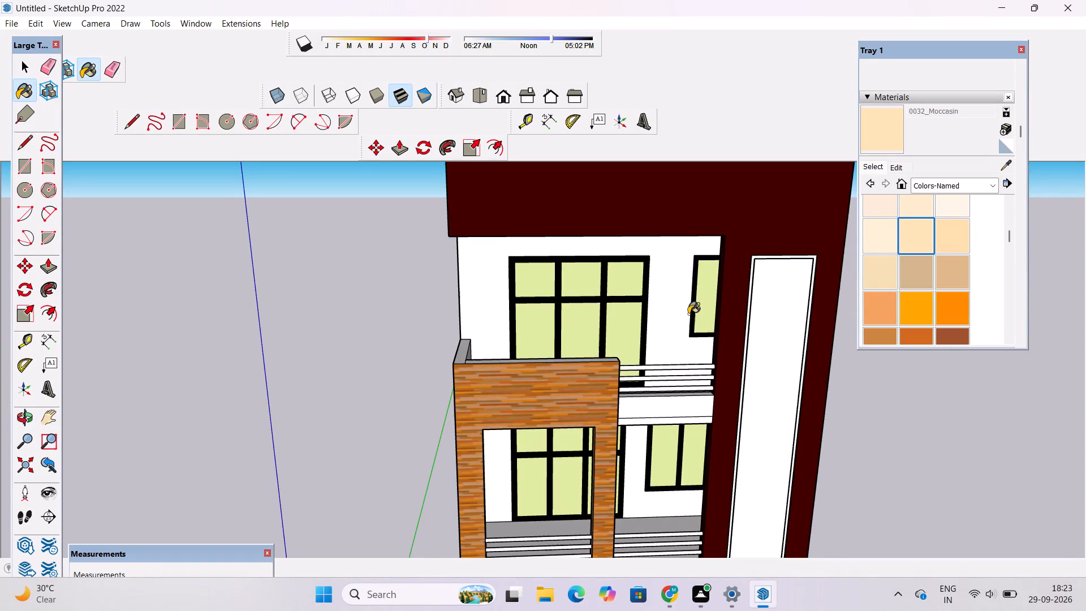
left_click(679, 294)
scroll(663, 320, "down", 5)
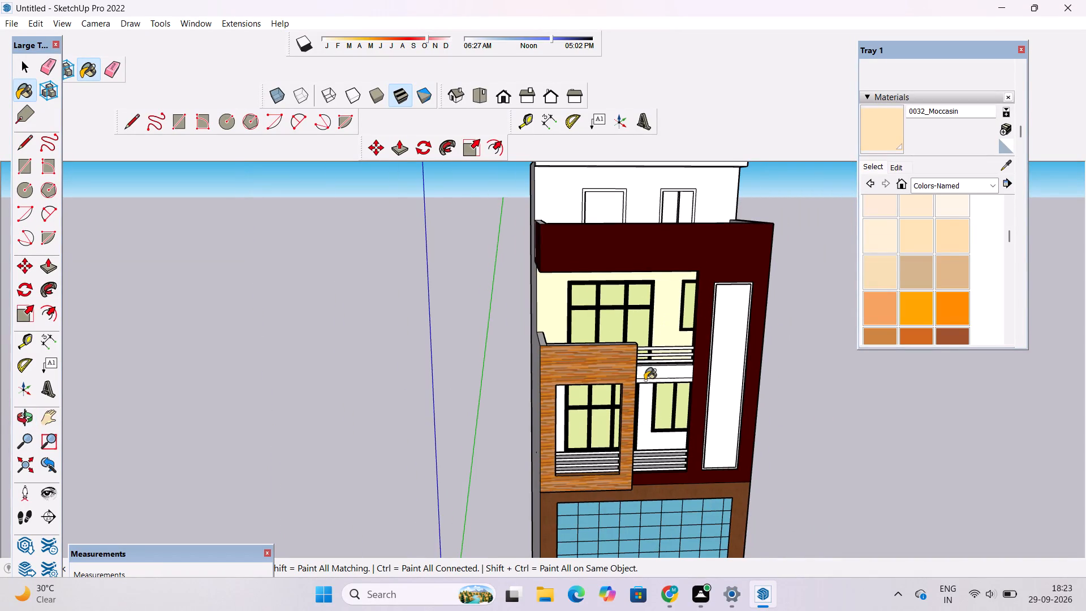
scroll(647, 433, "up", 4)
left_click(644, 407)
Paint the front wall of the rooftop room, around its door and two-pane window, with 0032_Moccasin.
key("o")
scroll(644, 407, "down", 7)
left_click_drag(641, 422, 644, 336)
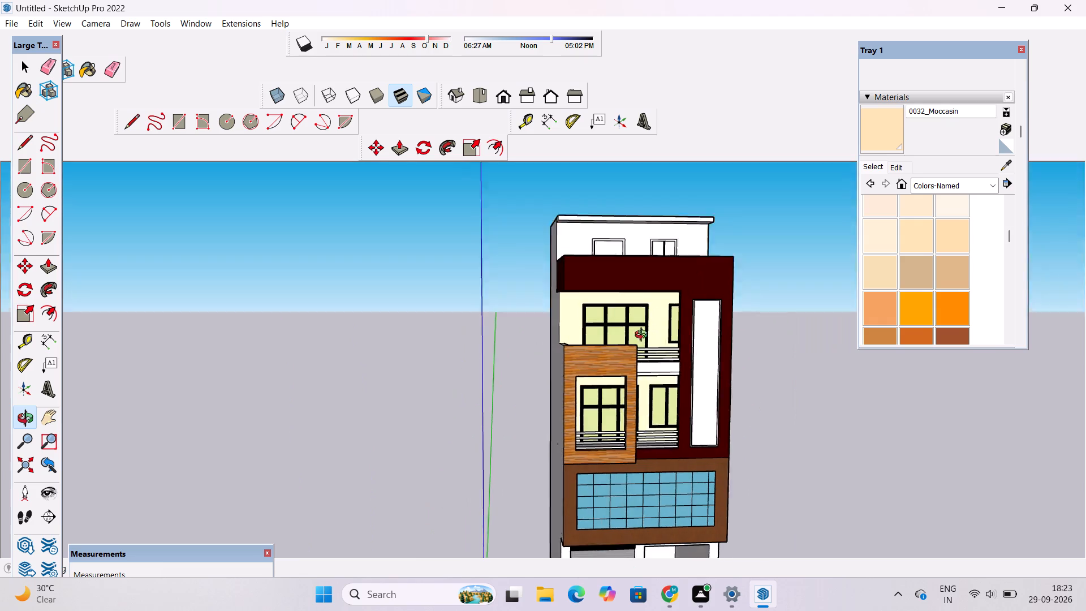
left_click_drag(644, 336, 635, 293)
scroll(630, 292, "up", 3)
left_click_drag(628, 296, 640, 368, "shift")
scroll(626, 302, "up", 4)
left_click_drag(628, 321, 640, 403)
scroll(609, 323, "up", 3)
left_click_drag(601, 309, 602, 364, "shift")
scroll(591, 332, "up", 1)
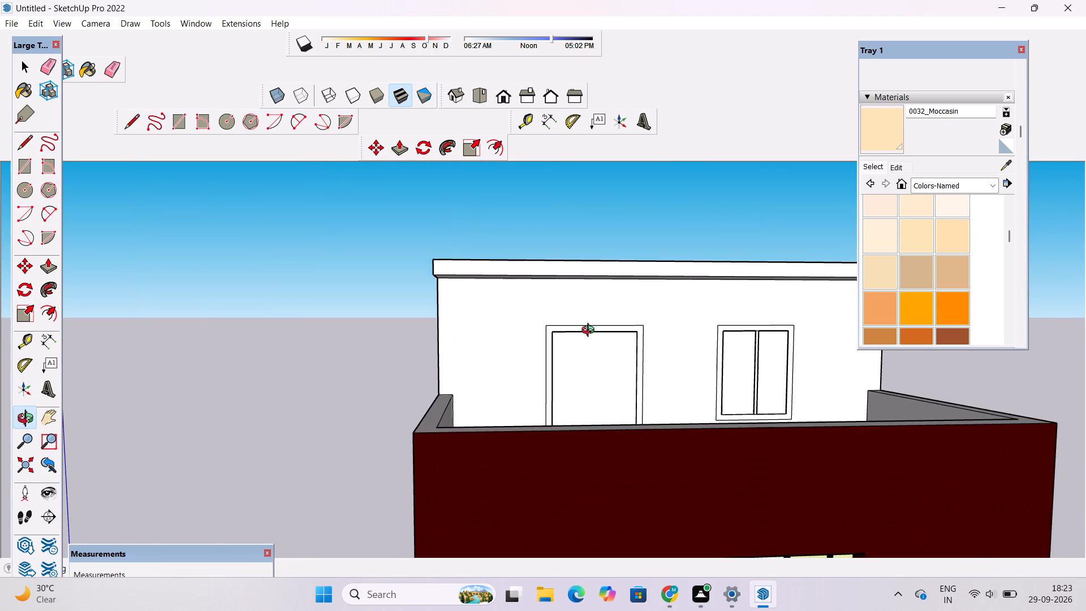
scroll(590, 332, "up", 1)
scroll(590, 332, "down", 5)
scroll(590, 332, "up", 3)
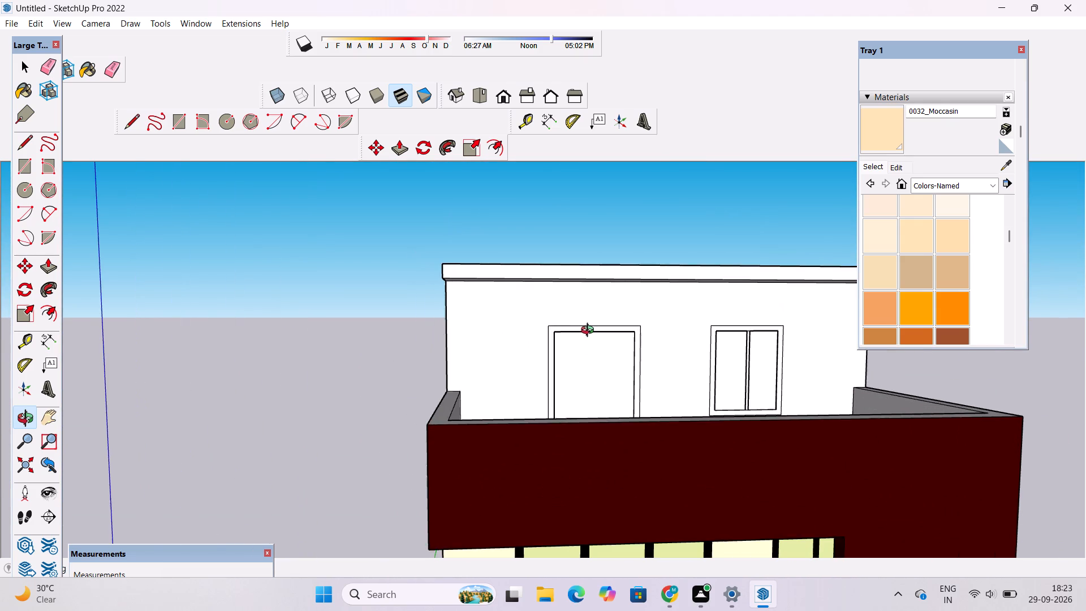
left_click_drag(588, 333, 589, 302)
left_click_drag(592, 304, 593, 335)
left_click(880, 138)
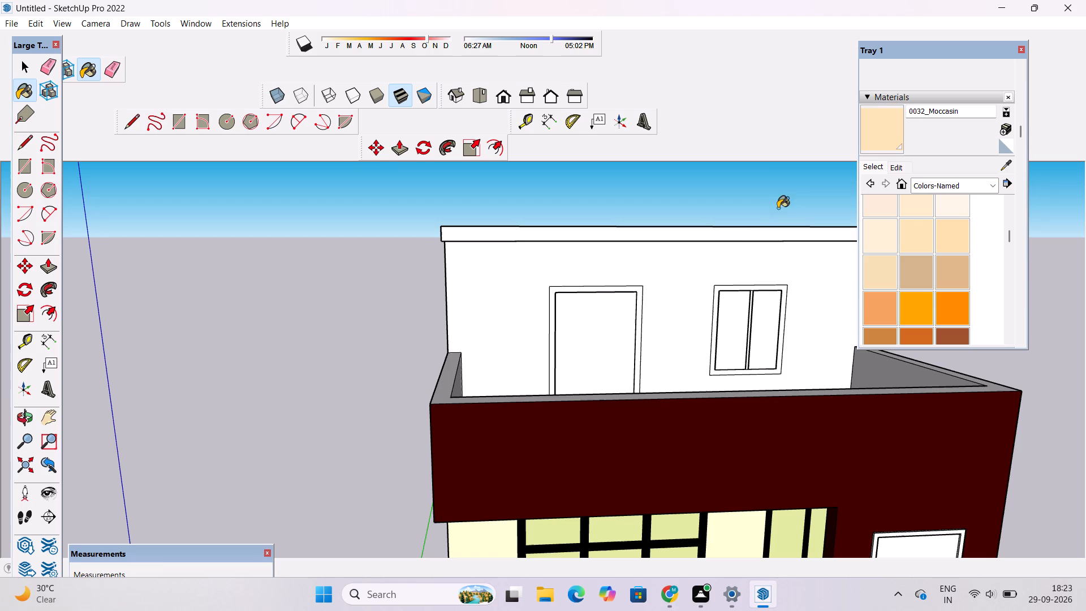
left_click(683, 274)
scroll(603, 300, "down", 5)
scroll(635, 309, "up", 5)
key("space")
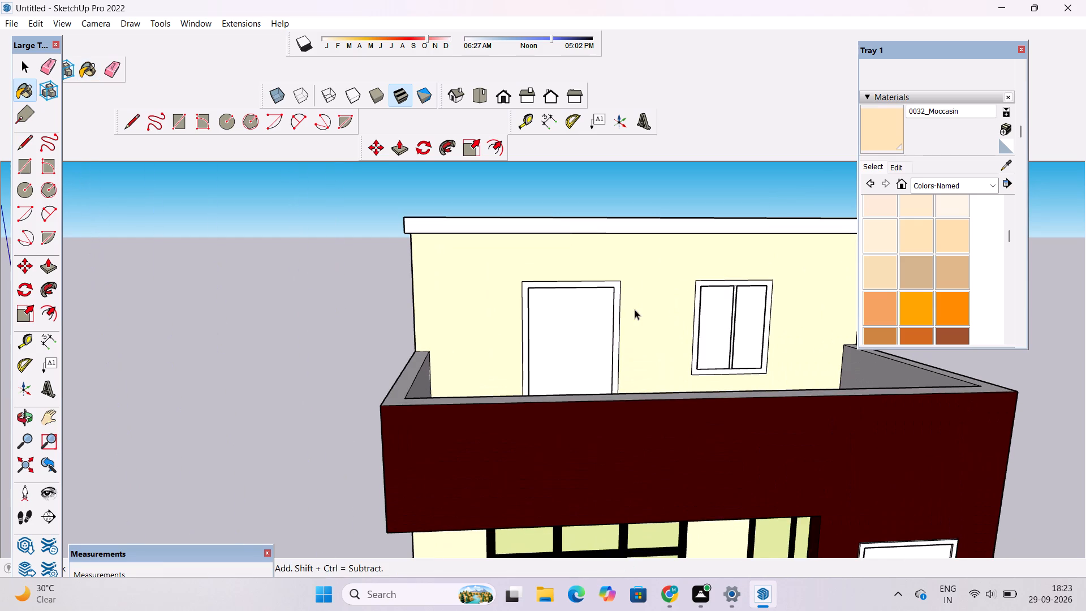
Examine the moccasin walls of the rooftop room and balconies from above, the sides and the front.
key("o")
left_click_drag(673, 332, 548, 346)
left_click_drag(539, 346, 535, 289)
scroll(535, 286, "down", 5)
left_click_drag(606, 272, 580, 350)
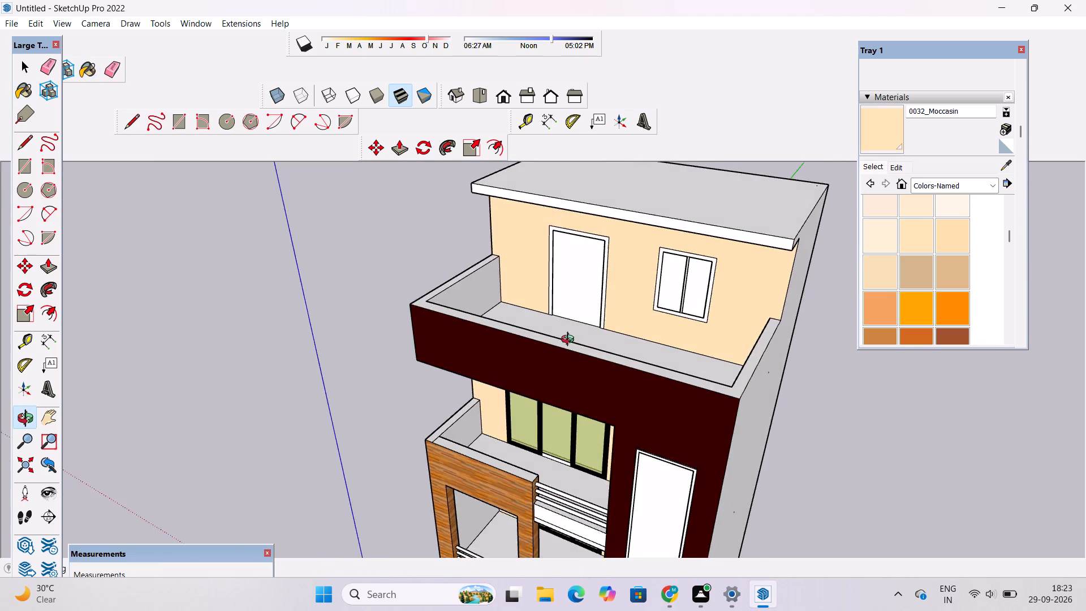
scroll(566, 296, "up", 4)
left_click_drag(566, 283, 514, 335, "shift")
scroll(511, 336, "down", 4)
left_click_drag(508, 346, 587, 299)
scroll(535, 299, "up", 3)
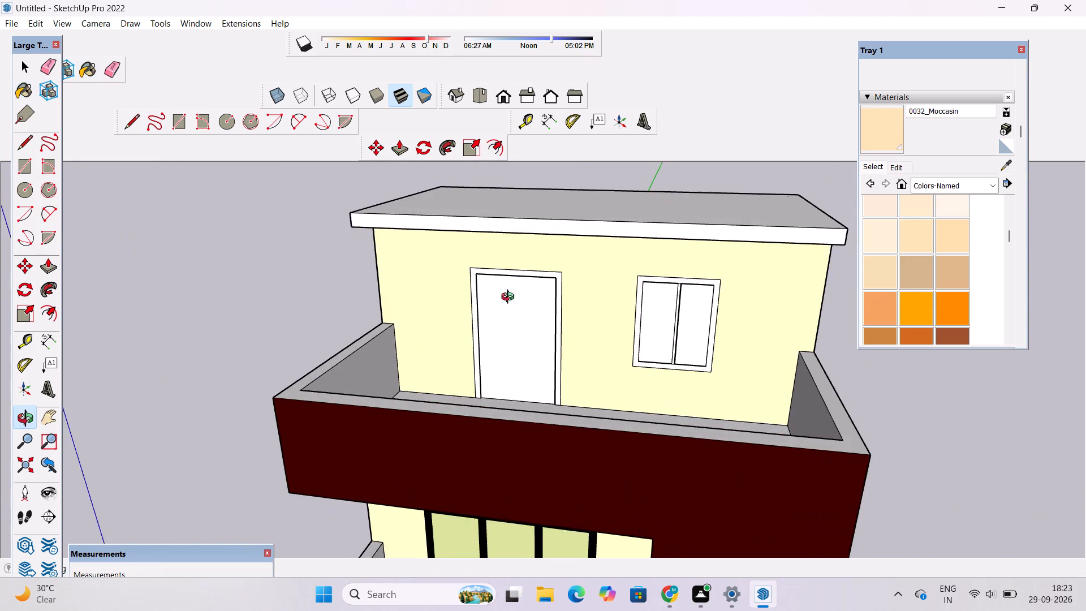
left_click_drag(476, 299, 676, 263)
left_click_drag(536, 311, 587, 270, "shift")
scroll(590, 273, "down", 3)
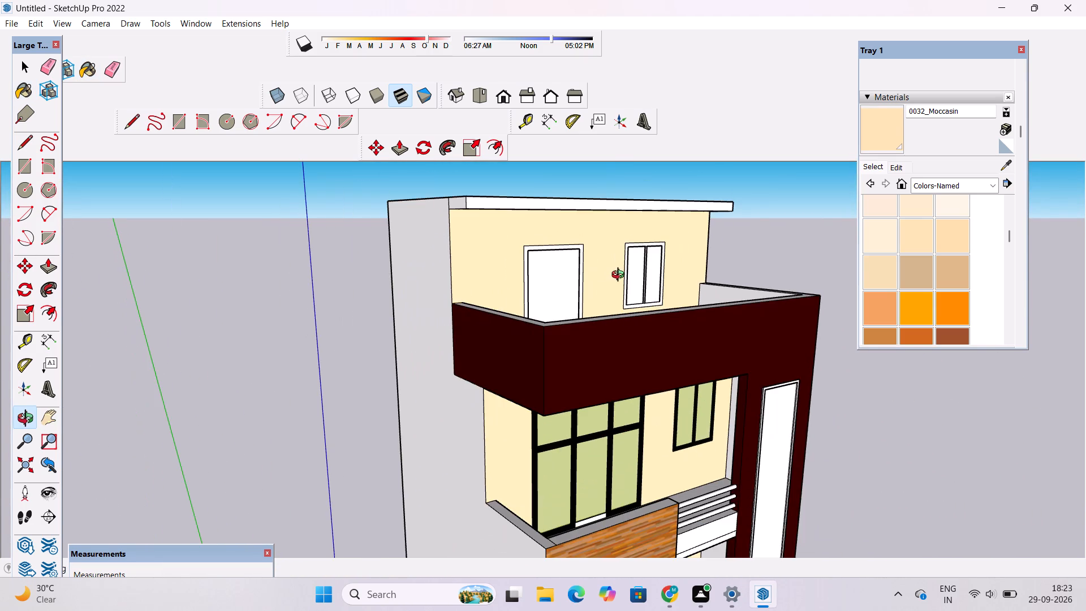
left_click_drag(628, 272, 457, 292, "shift")
left_click(457, 292)
scroll(464, 293, "down", 12)
left_click_drag(528, 365, 502, 367)
scroll(492, 352, "up", 4)
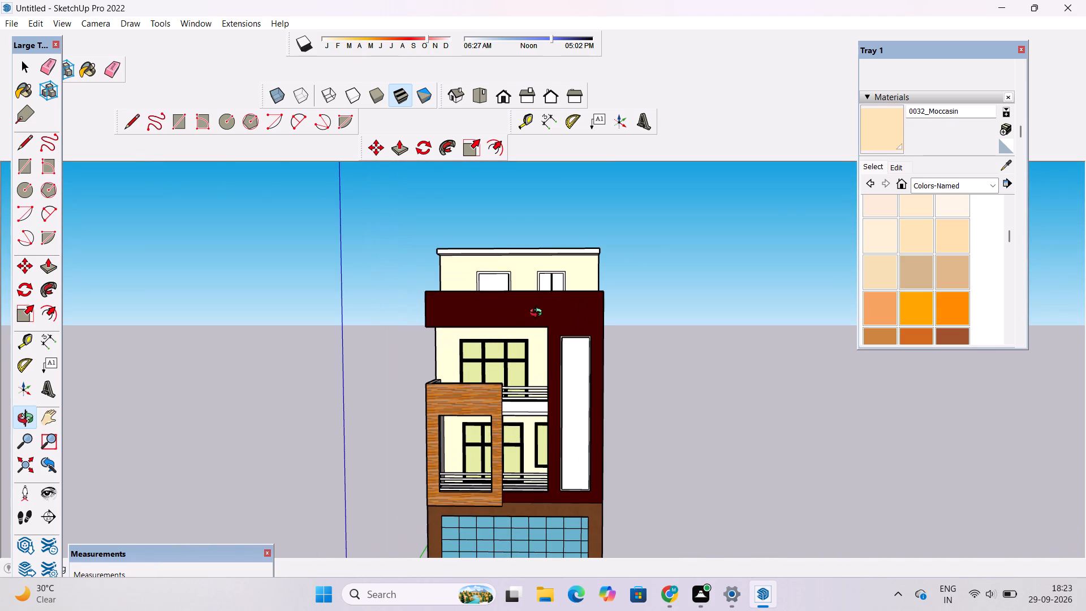
Edit the 0032_Moccasin material's colour to a darker tan by lowering its brightness.
left_click(900, 169)
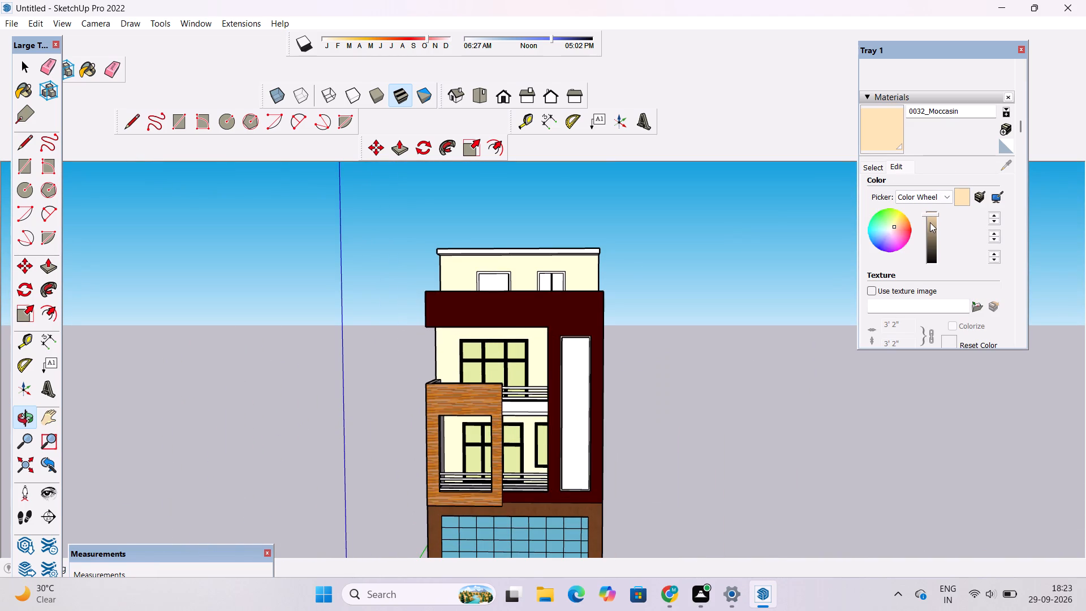
left_click(930, 222)
left_click(930, 224)
Examine the darkened rooftop room wall, its door and window, and the terrace parapet up close.
key("o")
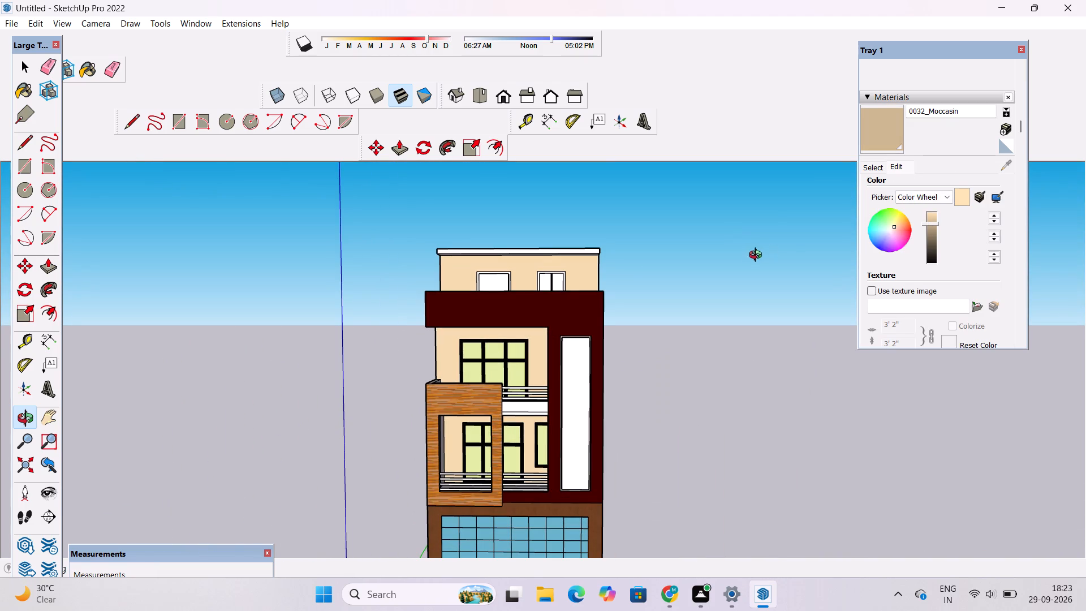
scroll(576, 289, "down", 6)
left_click_drag(580, 304, 581, 347)
scroll(562, 248, "up", 10)
left_click_drag(561, 283, 516, 293)
left_click_drag(512, 290, 537, 278, "shift")
scroll(525, 279, "up", 6)
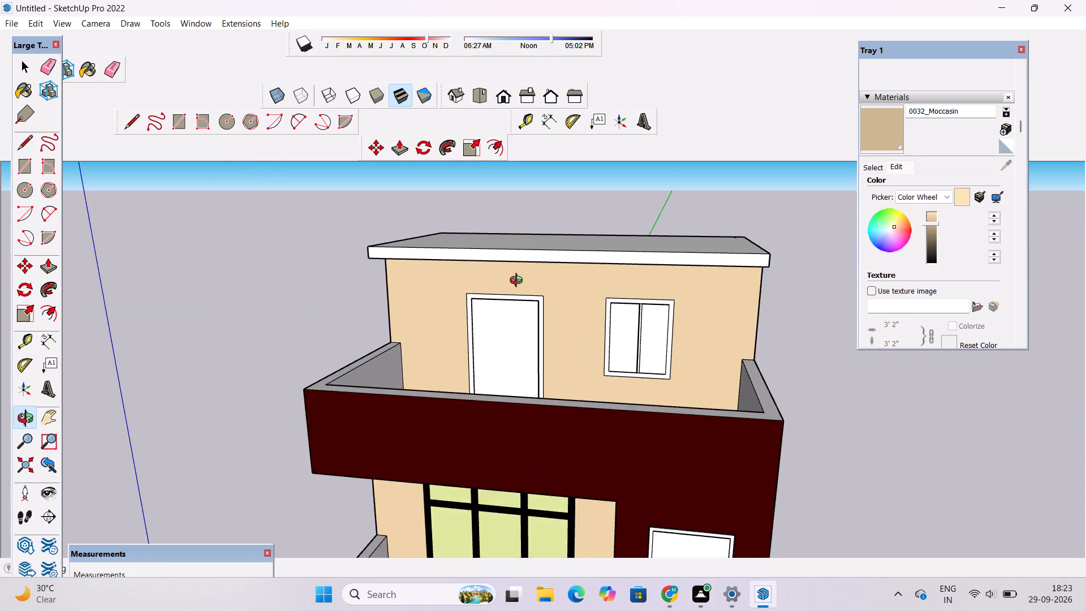
scroll(519, 282, "up", 2)
left_click_drag(518, 289, 511, 235, "shift")
left_click_drag(514, 300, 419, 355)
scroll(411, 338, "down", 1)
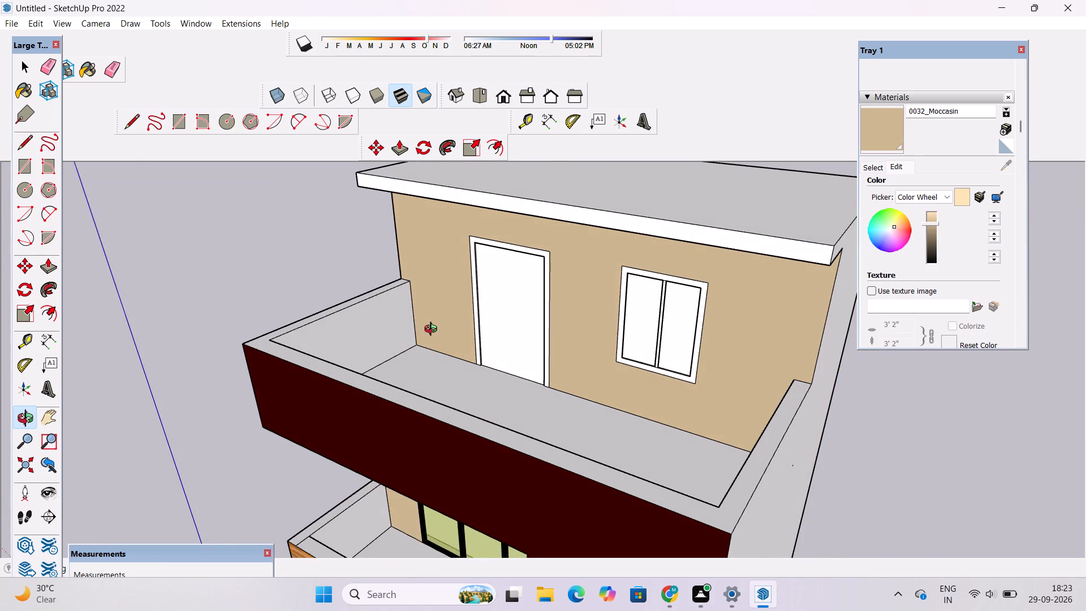
scroll(433, 330, "down", 2)
left_click(436, 335)
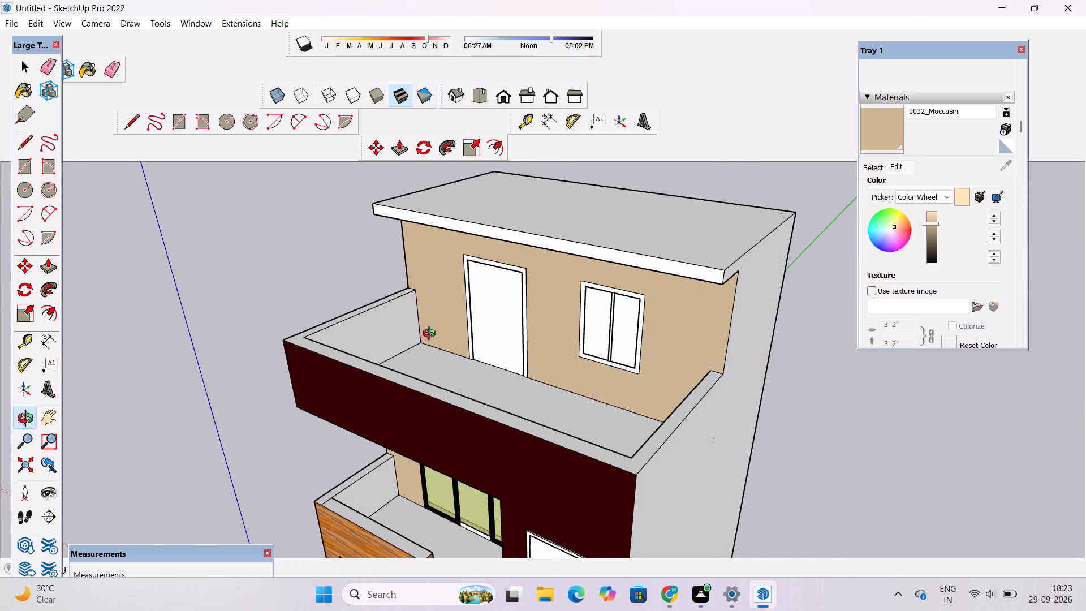
scroll(446, 334, "up", 3)
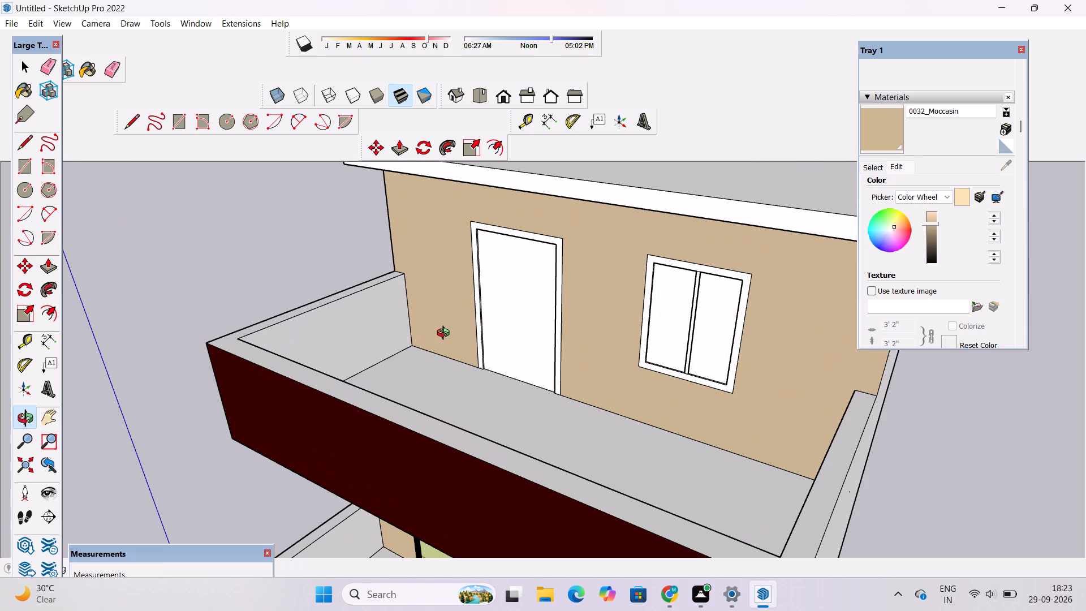
left_click_drag(453, 337, 421, 339)
left_click_drag(420, 338, 439, 326, "shift")
scroll(432, 336, "up", 2)
left_click_drag(441, 332, 413, 342)
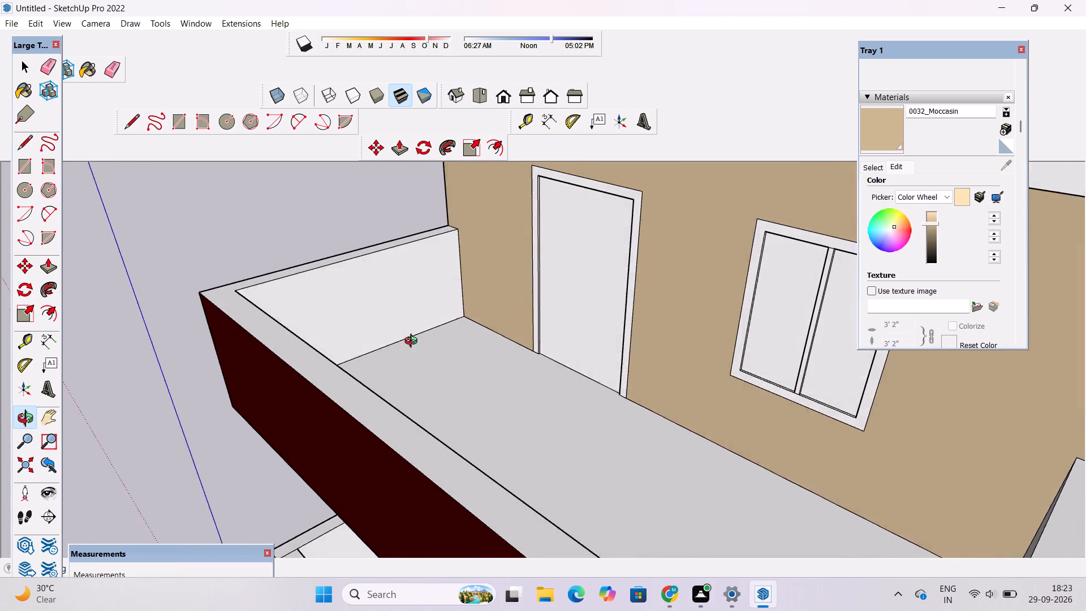
left_click_drag(413, 342, 406, 343)
left_click_drag(399, 343, 415, 334, "shift")
scroll(417, 334, "up", 3)
left_click_drag(443, 334, 412, 334)
scroll(412, 334, "down", 6)
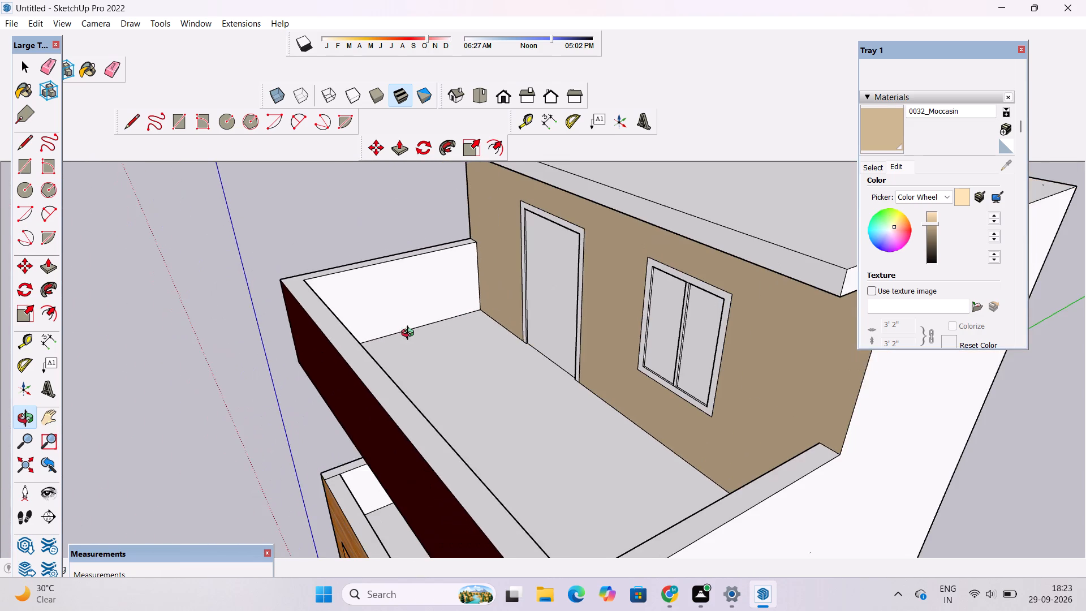
left_click_drag(409, 334, 413, 328, "shift")
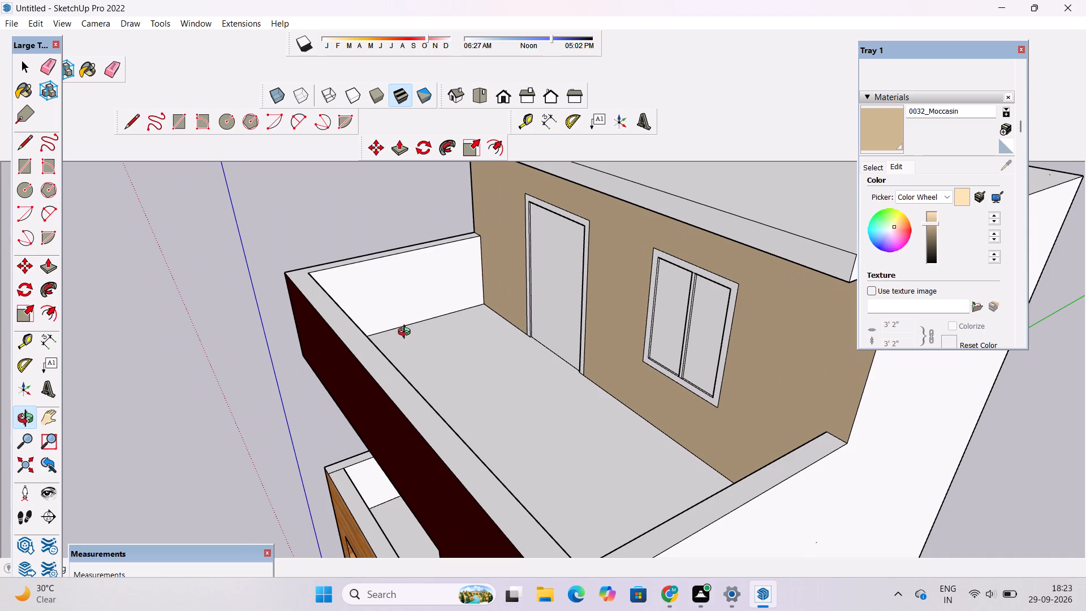
Examine the full building from several angles, including the underside of the maroon overhang with its round lights.
scroll(406, 334, "down", 5)
left_click_drag(396, 398, 354, 384)
scroll(354, 384, "up", 4)
scroll(402, 301, "down", 7)
left_click_drag(399, 327, 485, 315)
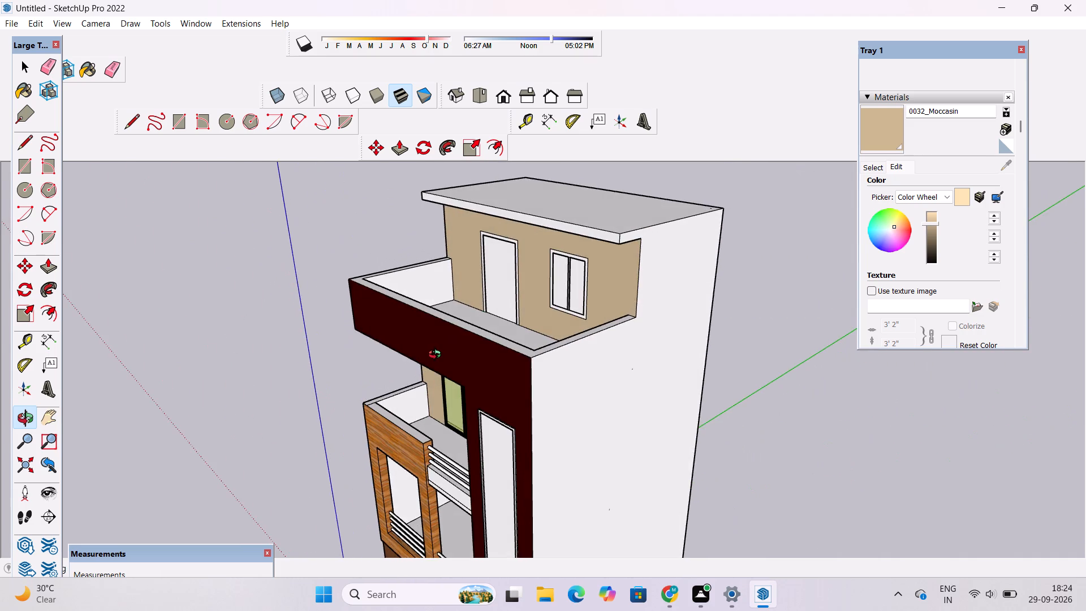
scroll(437, 356, "down", 6)
left_click_drag(432, 352, 467, 419)
scroll(400, 356, "up", 3)
left_click_drag(388, 375, 466, 335)
scroll(464, 337, "down", 2)
left_click_drag(453, 355, 486, 337, "shift")
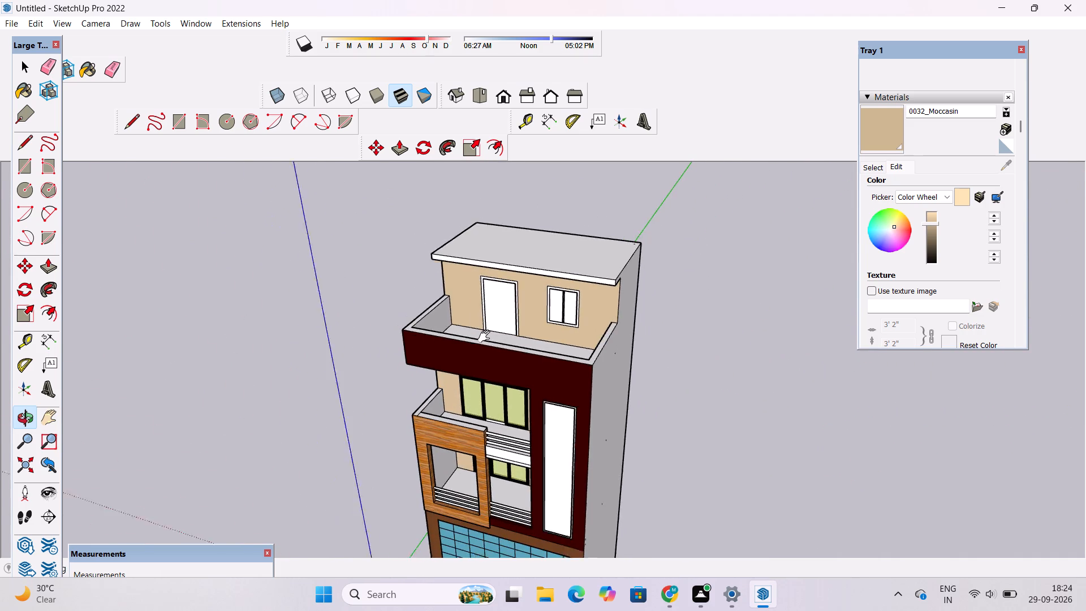
left_click_drag(486, 337, 488, 335, "shift")
left_click_drag(486, 351, 517, 295)
scroll(519, 293, "down", 6)
left_click_drag(504, 385, 526, 360)
left_click_drag(526, 360, 541, 348, "shift")
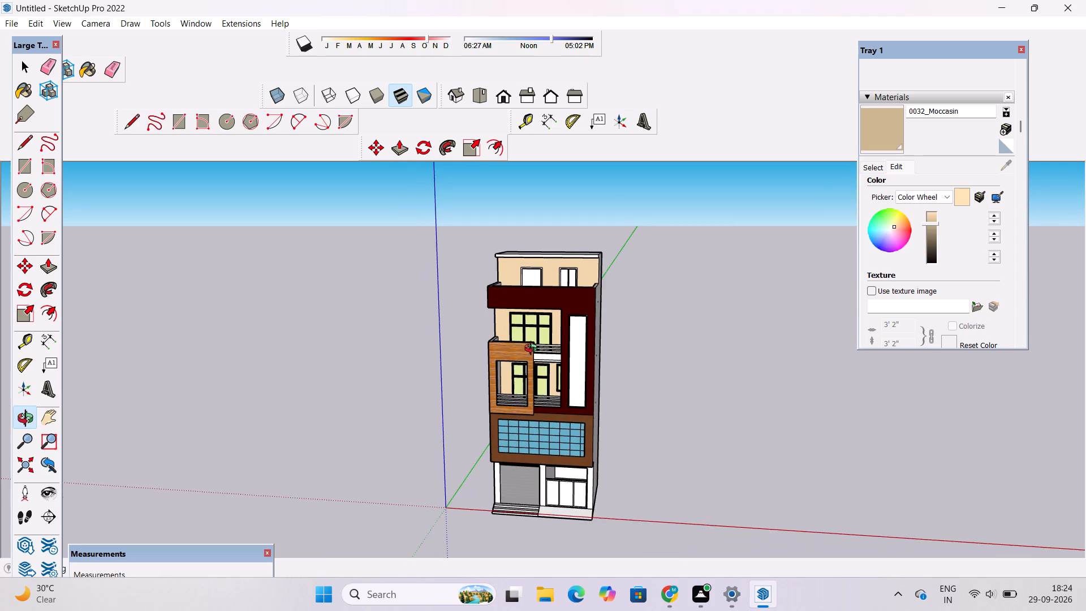
scroll(533, 350, "up", 4)
left_click_drag(517, 354, 609, 294)
scroll(609, 294, "down", 2)
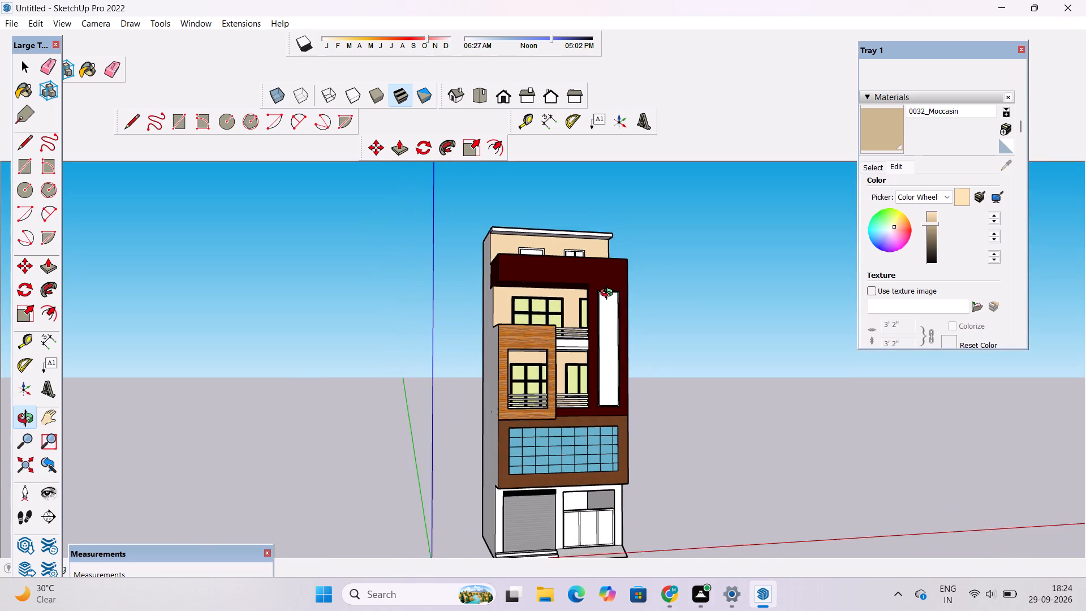
scroll(609, 294, "down", 2)
scroll(607, 308, "up", 8)
left_click_drag(603, 272, 649, 183)
scroll(525, 253, "up", 4)
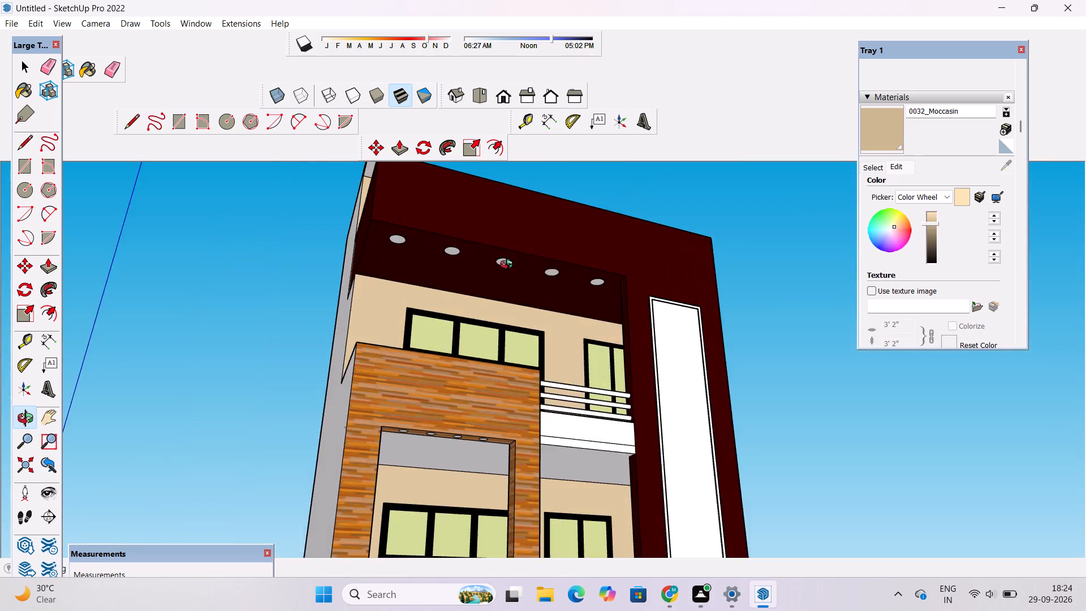
Paint the white inner side walls next to the maroon wall on the upper and lower balconies with 0032_Moccasin.
left_click_drag(540, 272, 739, 406)
left_click(869, 135)
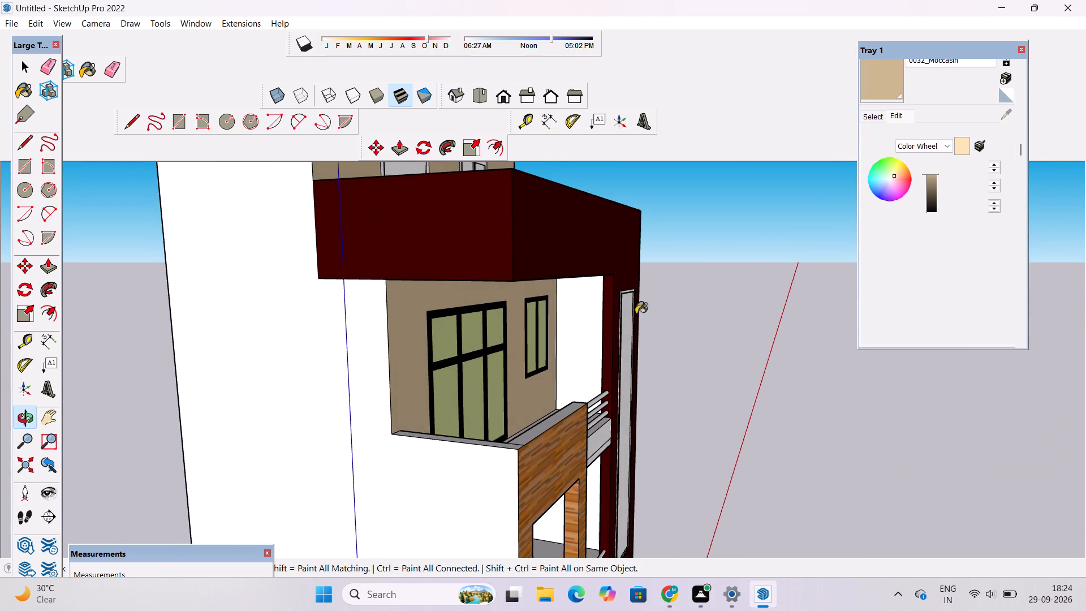
scroll(621, 321, "up", 4)
left_click(566, 335)
scroll(558, 238, "down", 6)
left_click(570, 472)
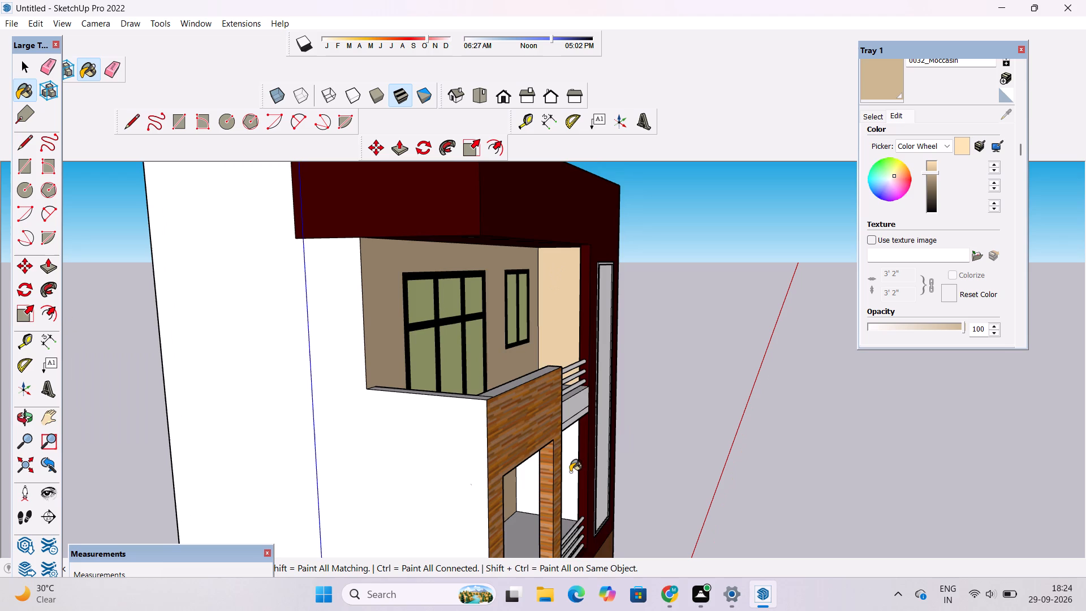
key("o")
scroll(552, 448, "down", 7)
left_click_drag(615, 459, 464, 480)
left_click_drag(463, 480, 456, 388)
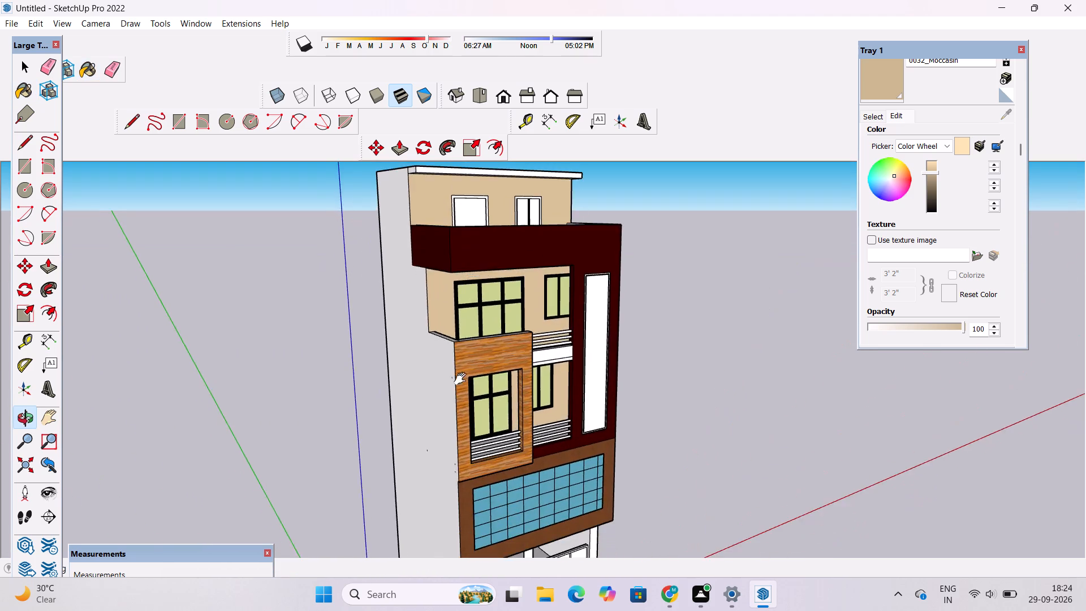
Paint the side walls, back wall and ceiling of the ground-floor recess above the white panels with 0032_Moccasin.
scroll(489, 395, "down", 5)
left_click_drag(600, 468, 477, 487)
scroll(482, 512, "up", 3)
left_click_drag(493, 507, 489, 438)
left_click_drag(499, 462, 494, 437)
scroll(525, 480, "up", 9)
left_click_drag(564, 472, 528, 463)
left_click_drag(528, 463, 530, 437)
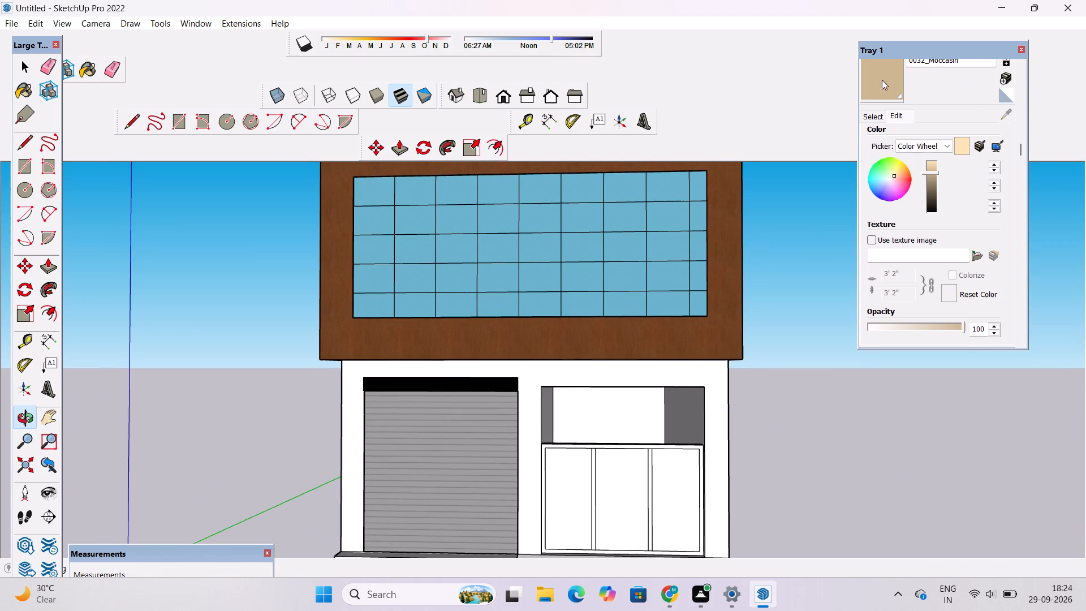
left_click(872, 85)
scroll(681, 409, "up", 7)
left_click(686, 398)
left_click_drag(588, 403, 529, 403)
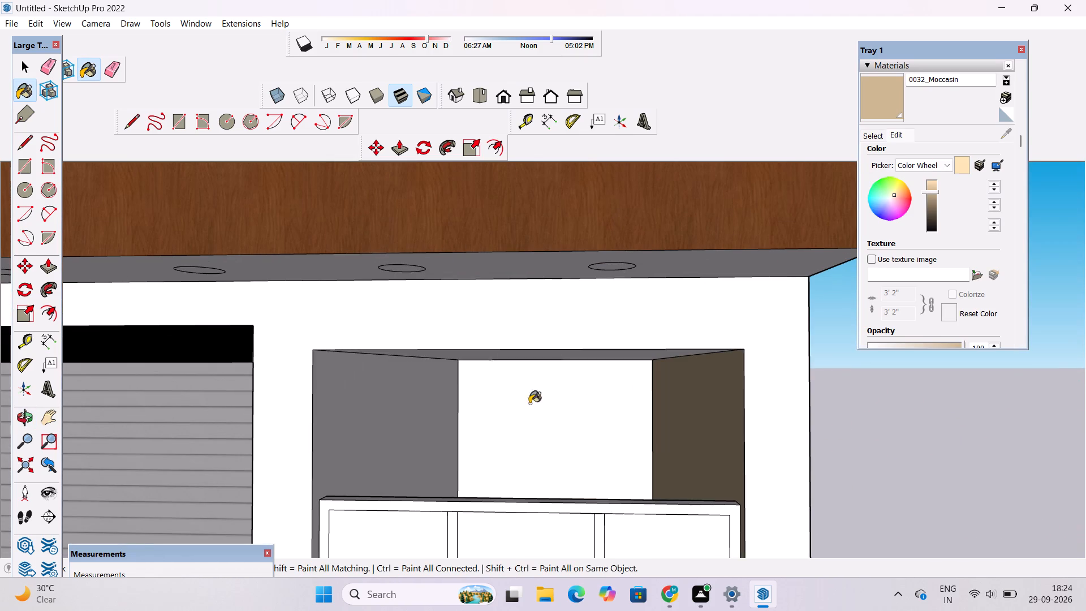
left_click_drag(529, 403, 570, 403)
left_click(408, 401)
scroll(499, 363, "up", 5)
left_click(542, 324)
scroll(556, 303, "down", 13)
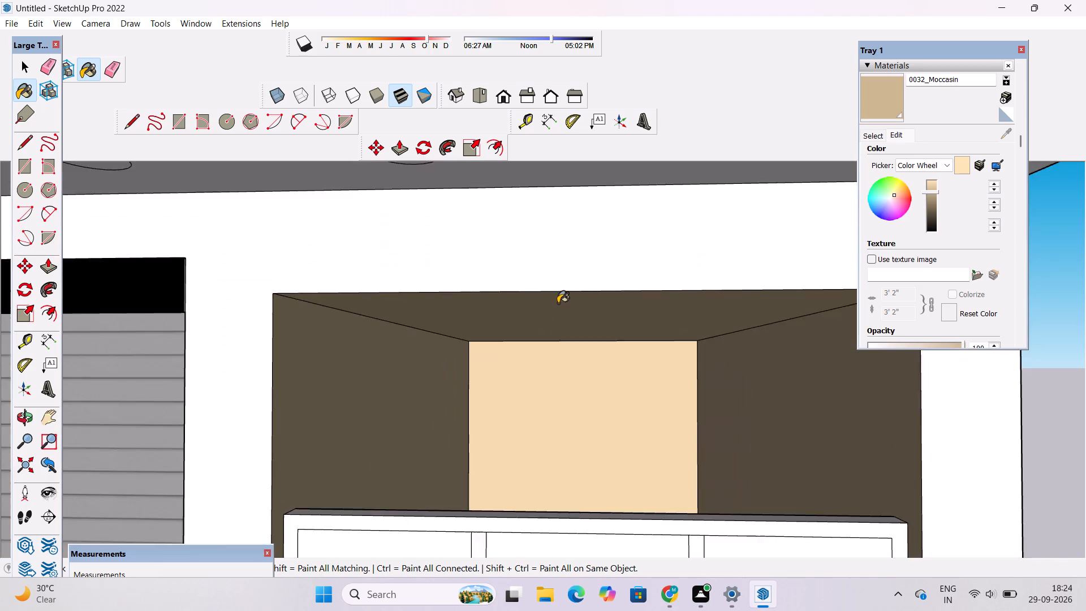
scroll(558, 303, "down", 12)
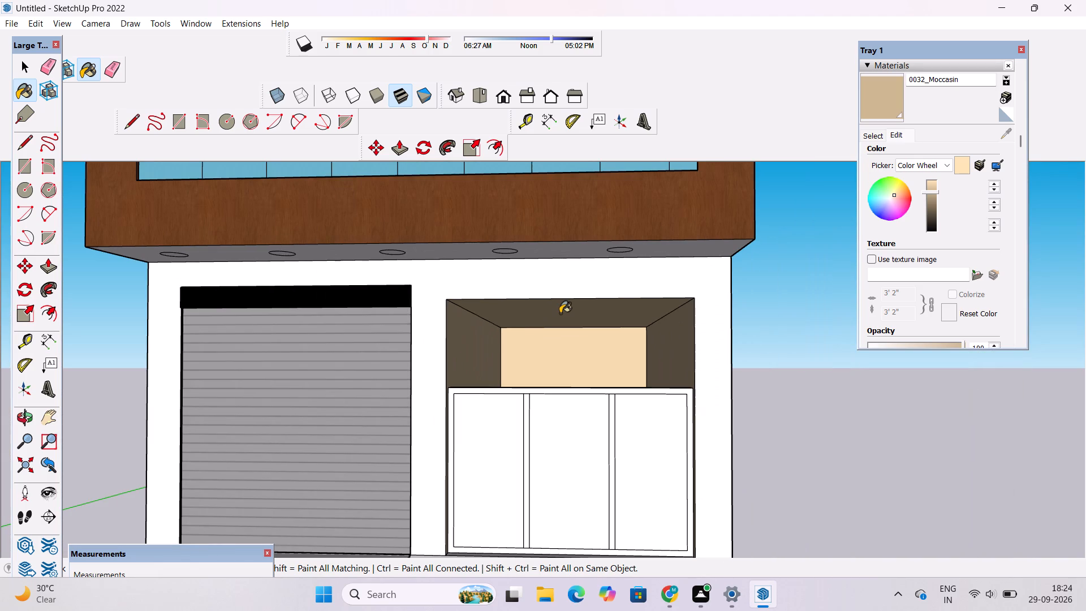
scroll(568, 321, "down", 4)
Examine the whole front facade from the ground-floor shutter up to the rooftop room.
key("o")
left_click_drag(571, 322, 574, 372)
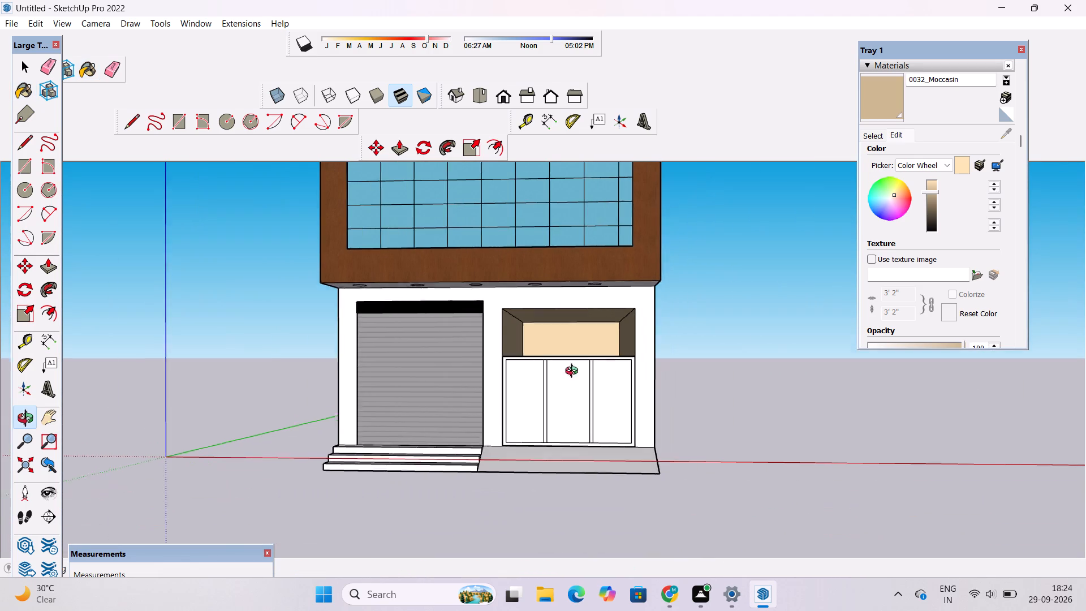
left_click_drag(574, 372, 581, 417)
scroll(577, 388, "down", 5)
left_click_drag(587, 400, 556, 338)
left_click_drag(572, 338, 623, 367, "shift")
scroll(606, 377, "up", 1)
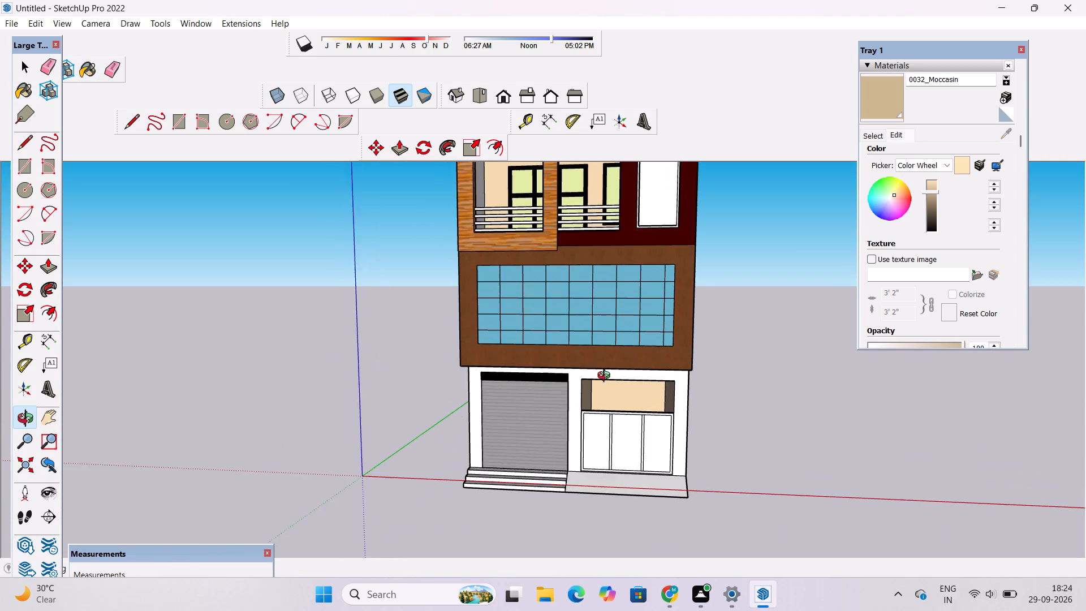
scroll(606, 377, "up", 1)
left_click_drag(604, 367, 607, 454, "shift")
scroll(595, 412, "down", 10)
left_click_drag(569, 328, 643, 295)
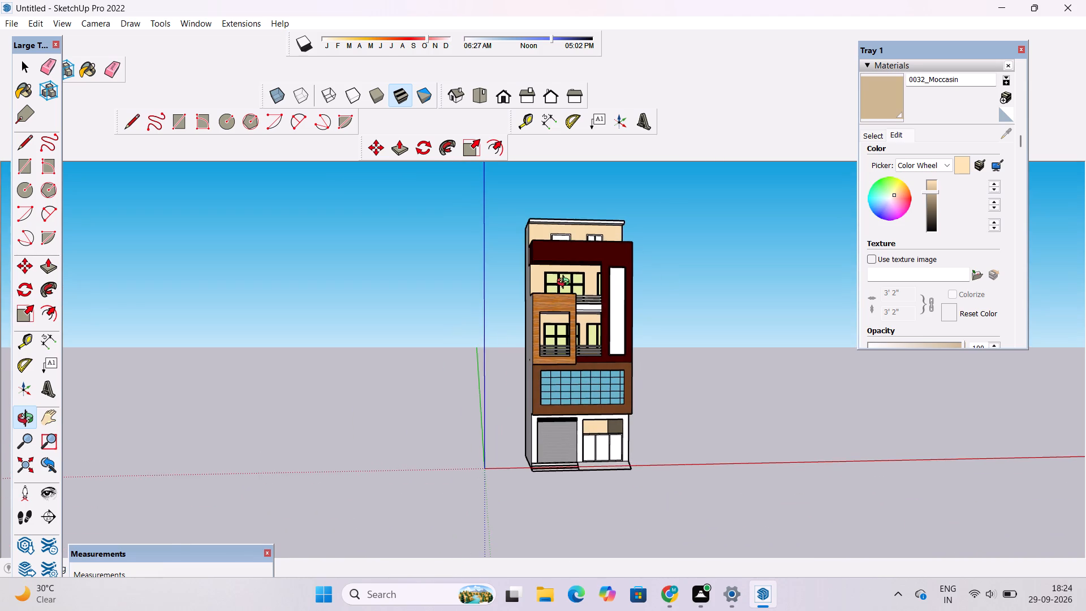
scroll(565, 284, "up", 2)
scroll(563, 286, "down", 3)
left_click_drag(592, 333, 576, 337)
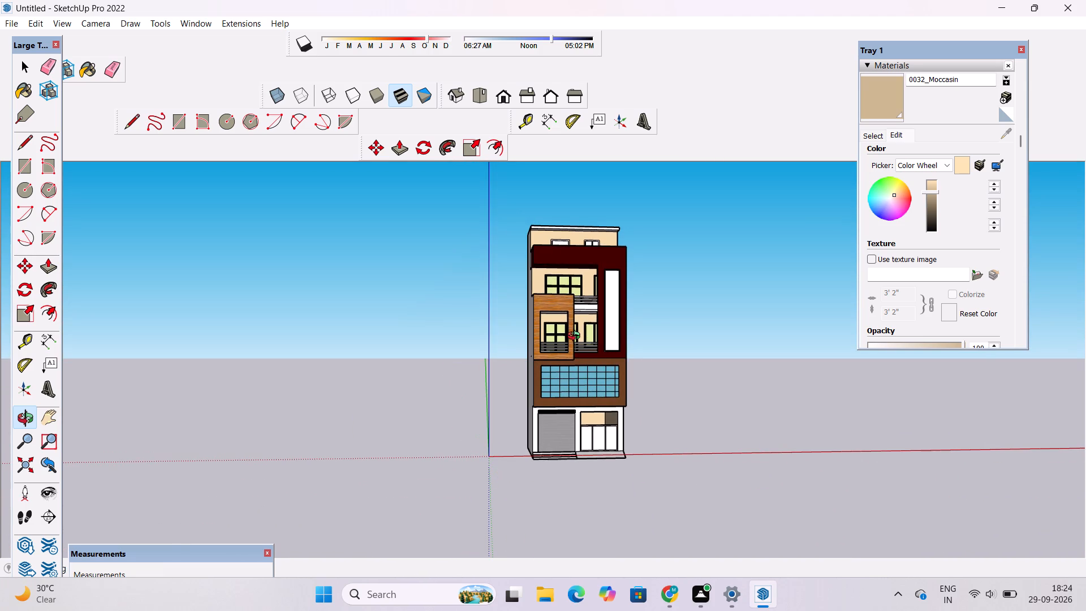
scroll(574, 337, "up", 2)
left_click_drag(614, 306, 550, 346, "shift")
scroll(549, 271, "up", 4)
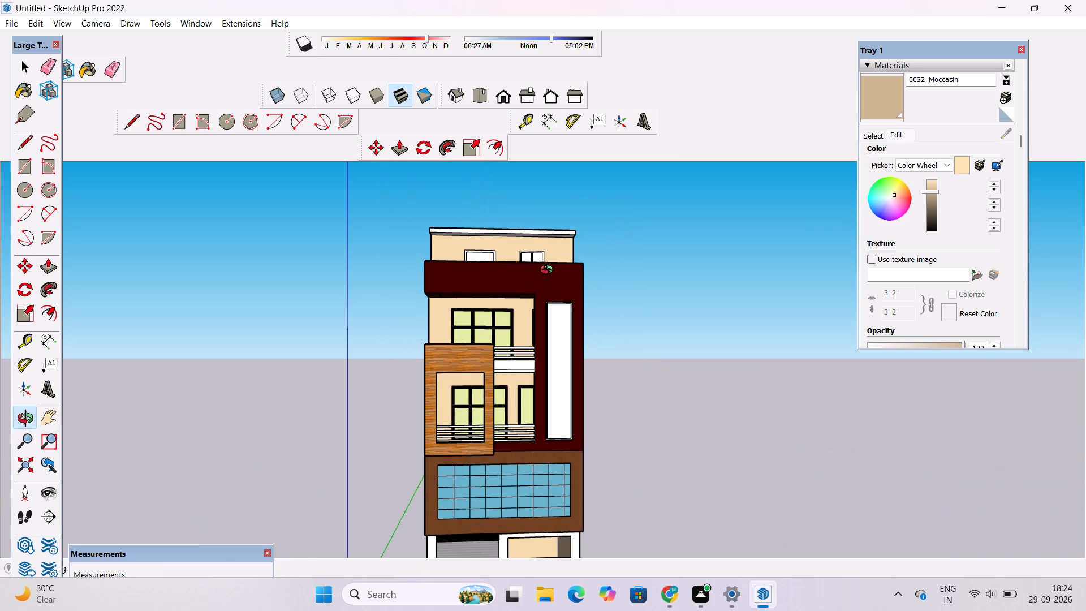
left_click_drag(532, 246, 527, 290, "shift")
scroll(521, 256, "up", 6)
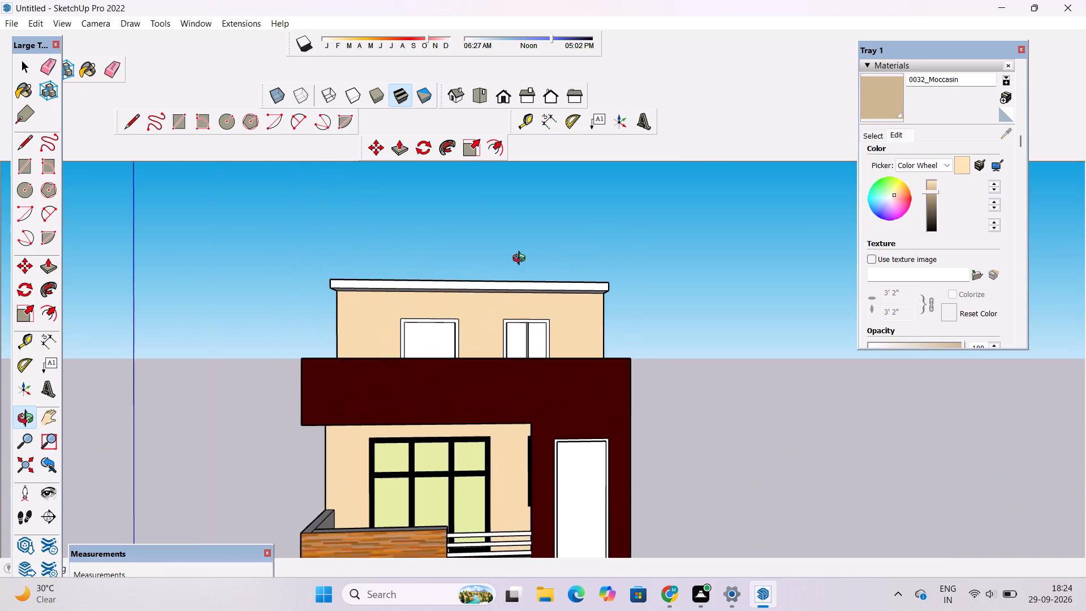
Paint the inner faces and top edge of the rooftop terrace parapet with 0032_Moccasin.
left_click_drag(625, 336, 390, 391)
scroll(508, 325, "up", 3)
left_click_drag(509, 345, 415, 408)
scroll(454, 365, "up", 4)
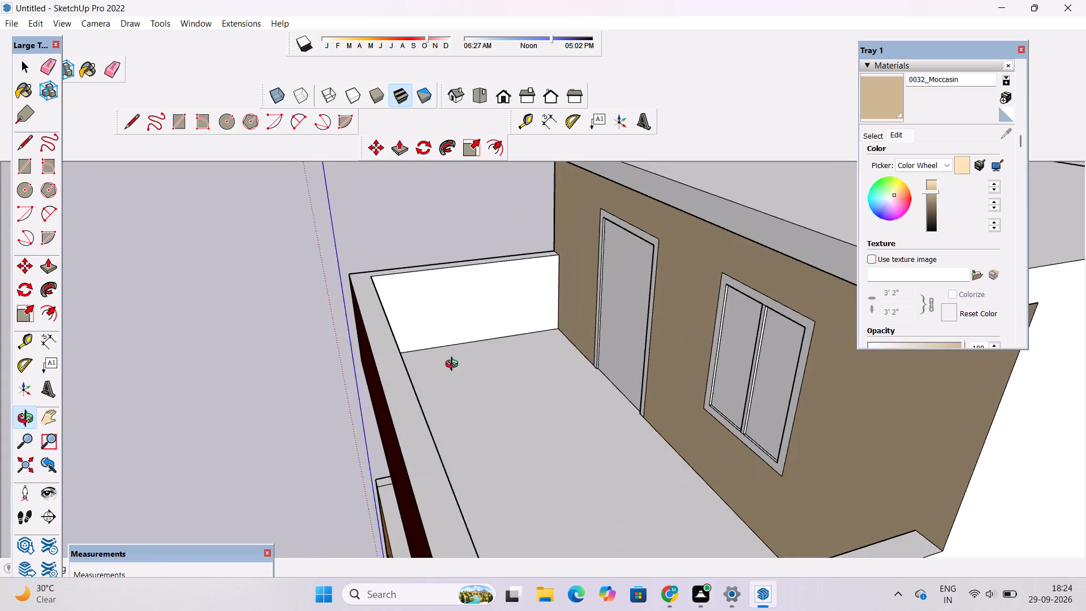
left_click_drag(454, 365, 358, 377)
scroll(365, 360, "down", 4)
left_click_drag(369, 360, 444, 351, "shift")
scroll(446, 348, "down", 5)
left_click_drag(354, 423, 456, 402)
scroll(498, 375, "up", 3)
left_click_drag(494, 388, 519, 375)
scroll(501, 367, "up", 2)
left_click_drag(499, 358, 460, 381, "shift")
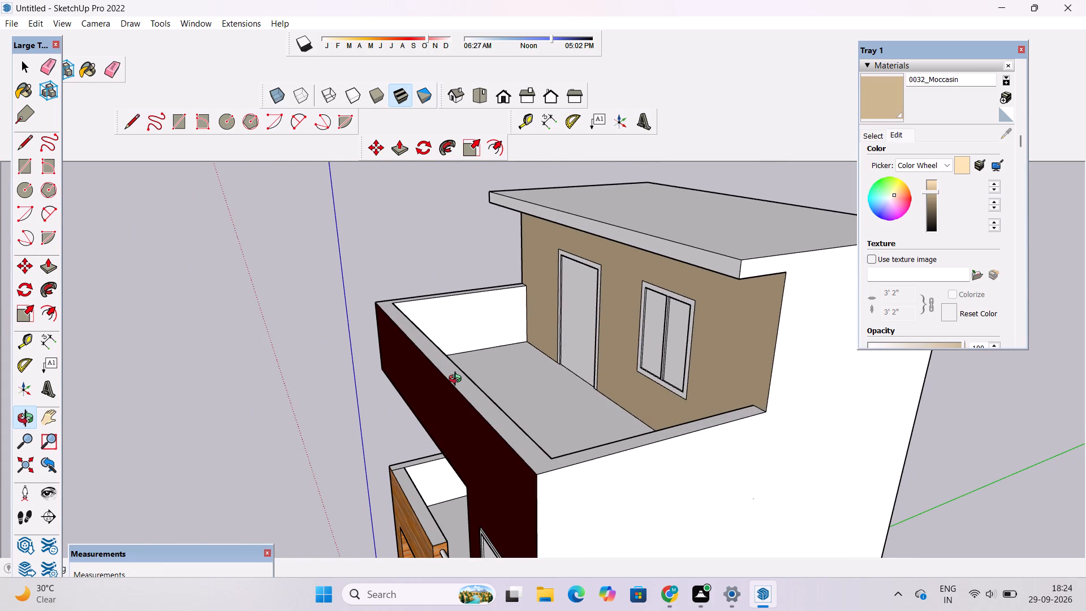
scroll(457, 378, "down", 4)
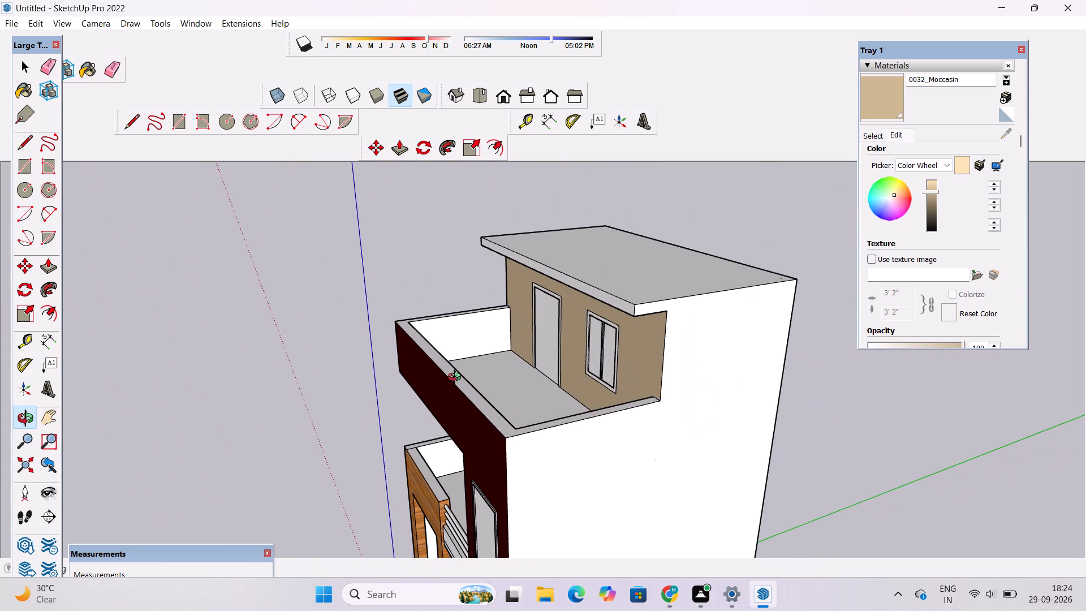
scroll(457, 378, "up", 4)
left_click_drag(504, 381, 406, 384)
scroll(407, 391, "up", 2)
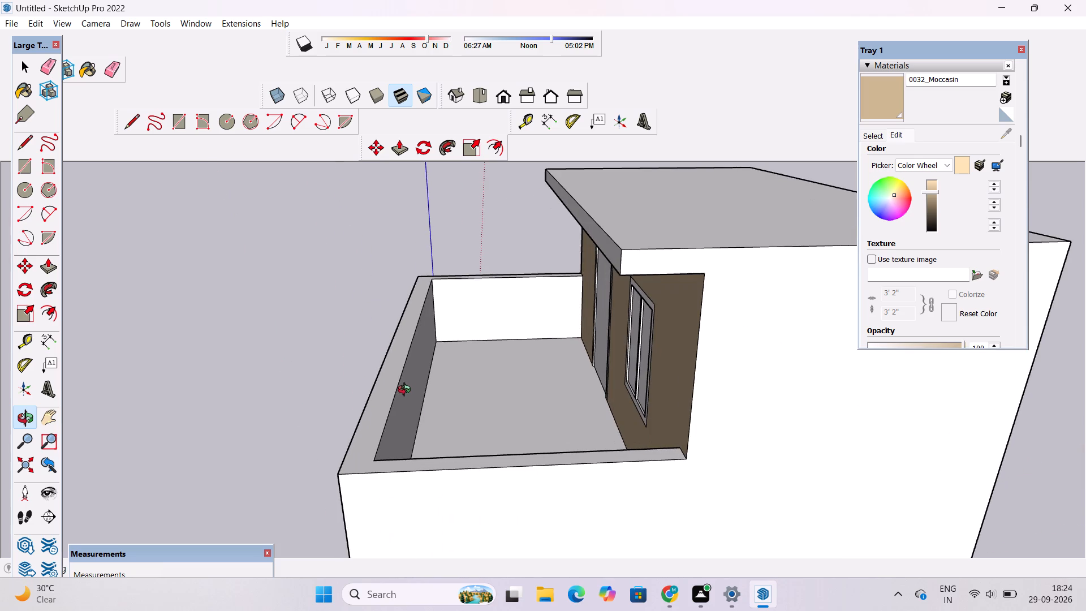
left_click(885, 109)
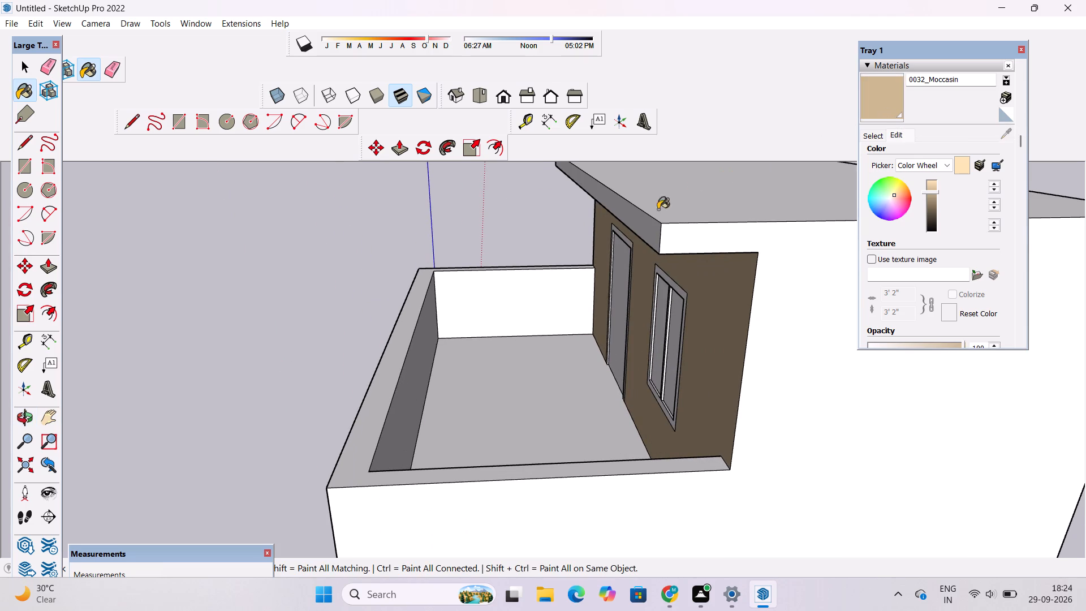
scroll(535, 281, "up", 5)
left_click(535, 282)
left_click_drag(334, 327, 355, 317)
scroll(471, 264, "down", 7)
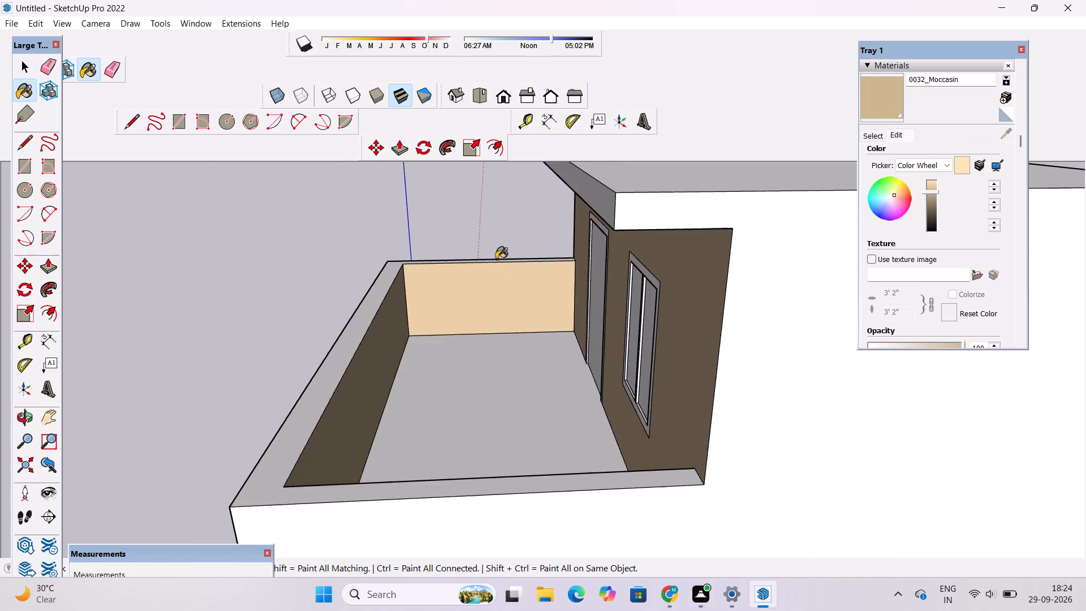
scroll(496, 259, "down", 3)
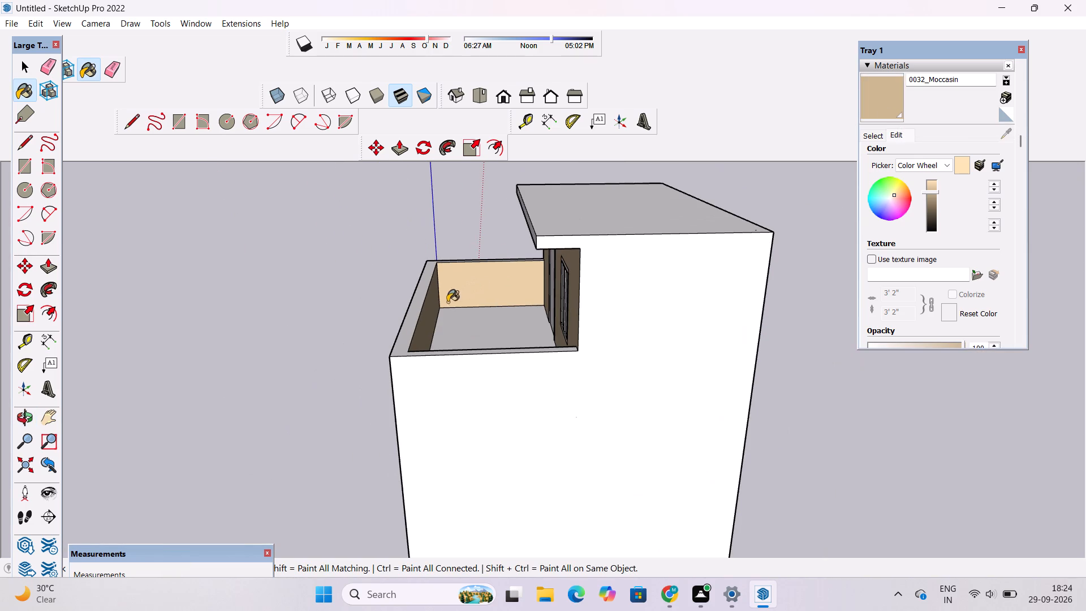
scroll(433, 304, "up", 2)
left_click(411, 313)
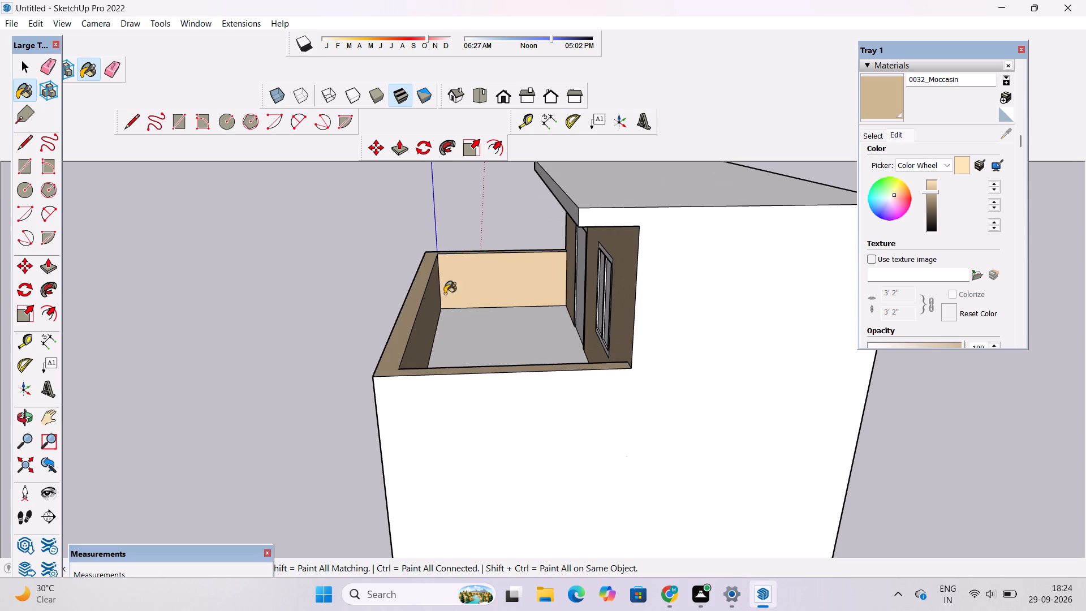
scroll(471, 249, "up", 7)
scroll(469, 249, "down", 10)
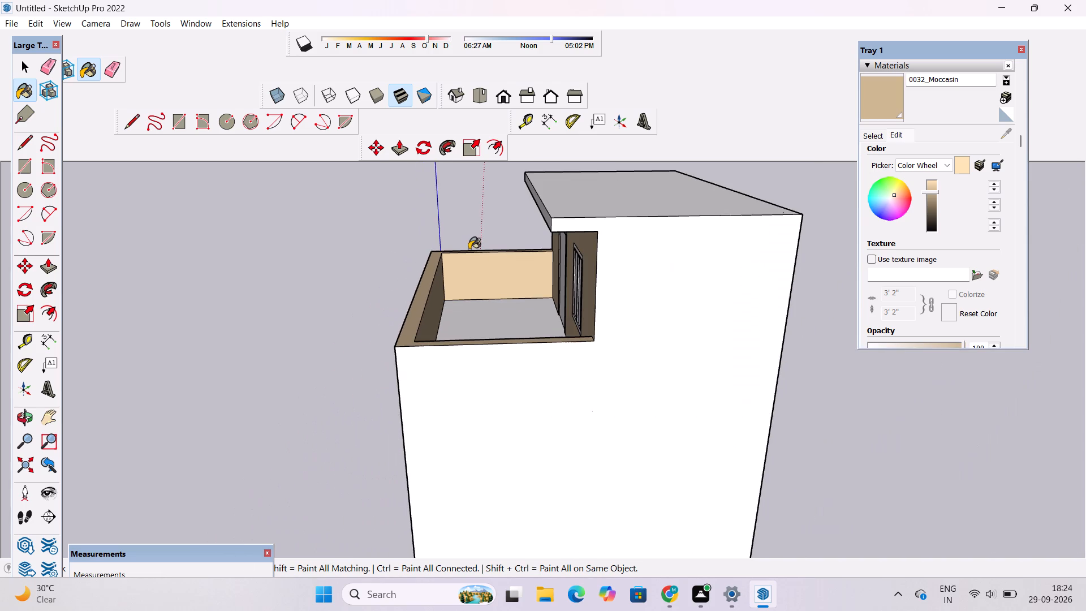
Paint the rooftop room's door frame, one inner side of that frame, and its window frame and mullion with 0134_DimGray from Colors-Named.
key("o")
scroll(469, 249, "down", 5)
left_click_drag(430, 276, 652, 260)
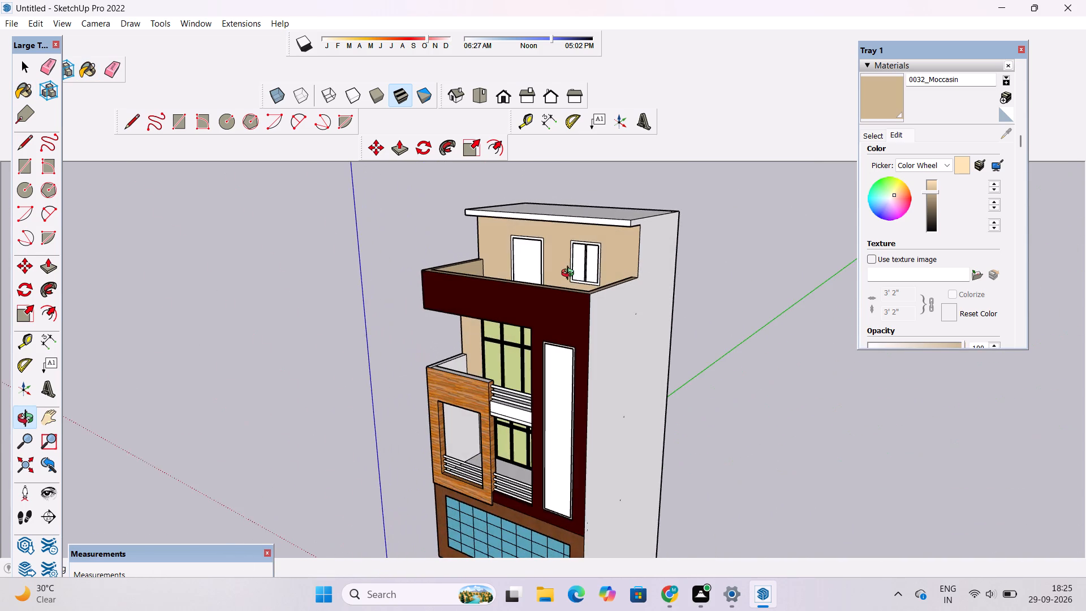
scroll(570, 274, "up", 3)
left_click_drag(567, 260, 514, 319, "shift")
scroll(493, 303, "up", 4)
left_click_drag(491, 303, 549, 281)
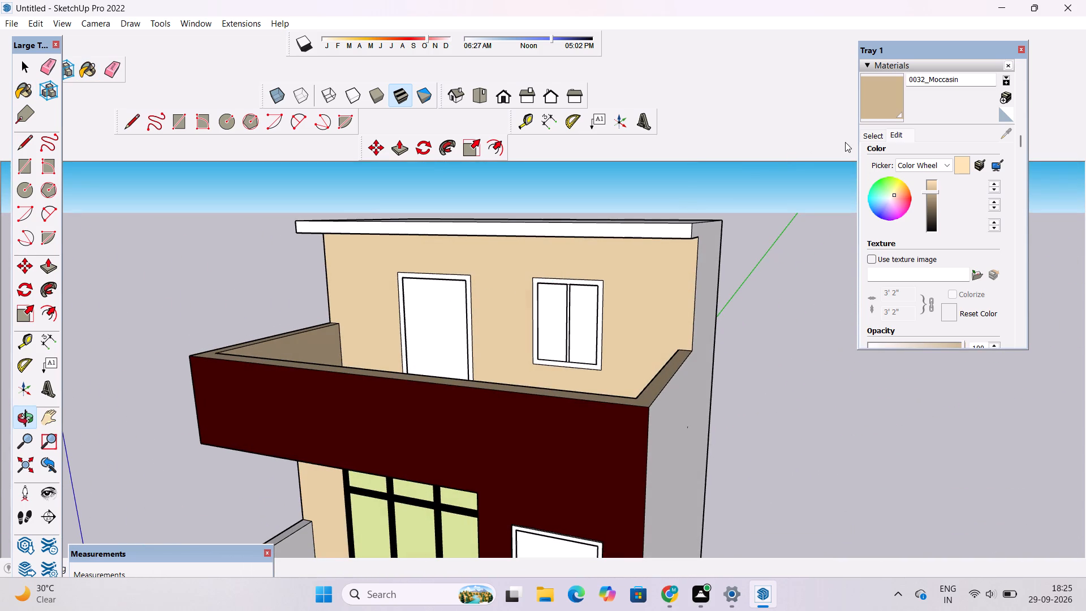
left_click(868, 134)
left_click(917, 155)
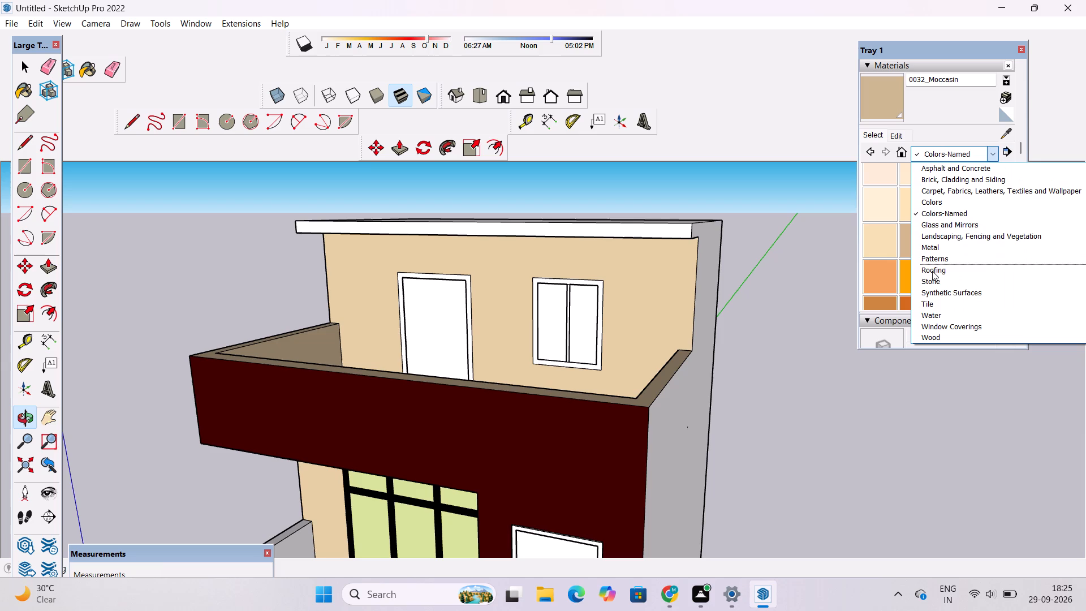
left_click(947, 216)
scroll(946, 216, "down", 12)
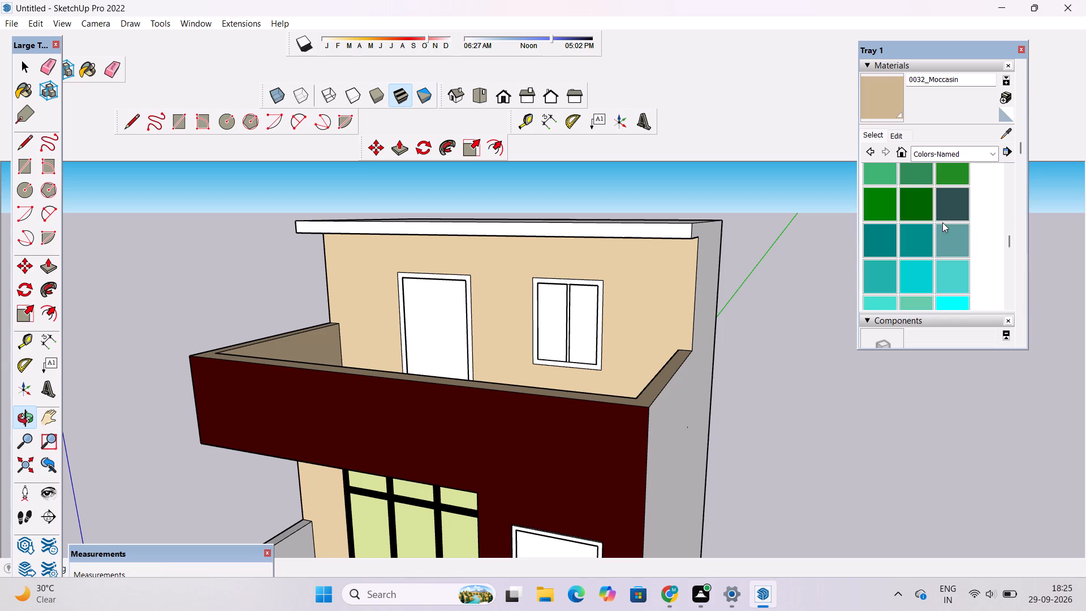
scroll(942, 222, "down", 10)
scroll(900, 265, "down", 5)
scroll(894, 208, "up", 3)
left_click(920, 141)
scroll(561, 291, "up", 3)
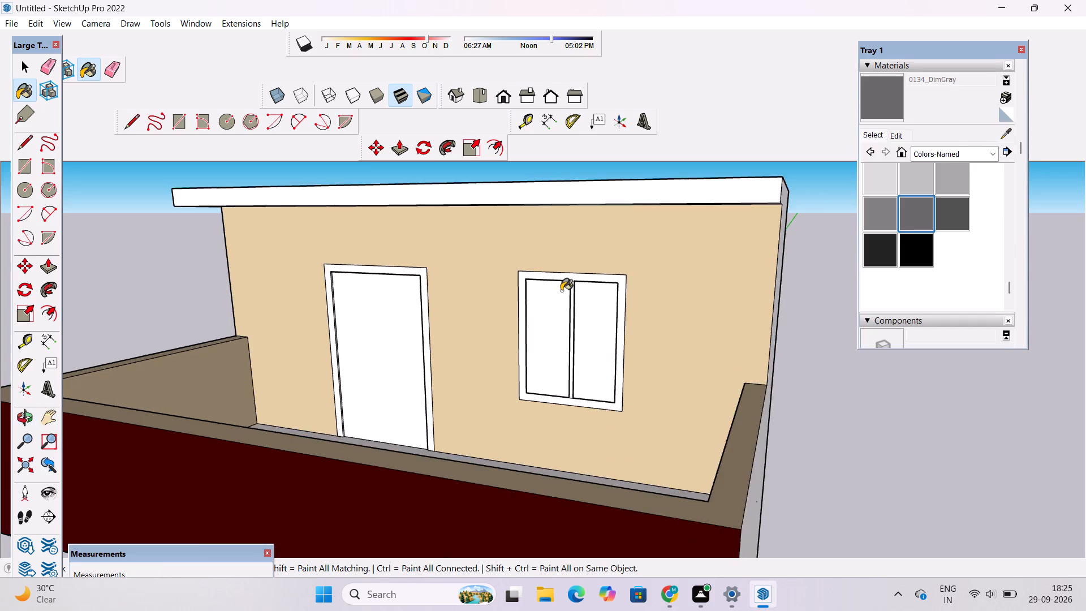
scroll(561, 291, "up", 5)
left_click(566, 272)
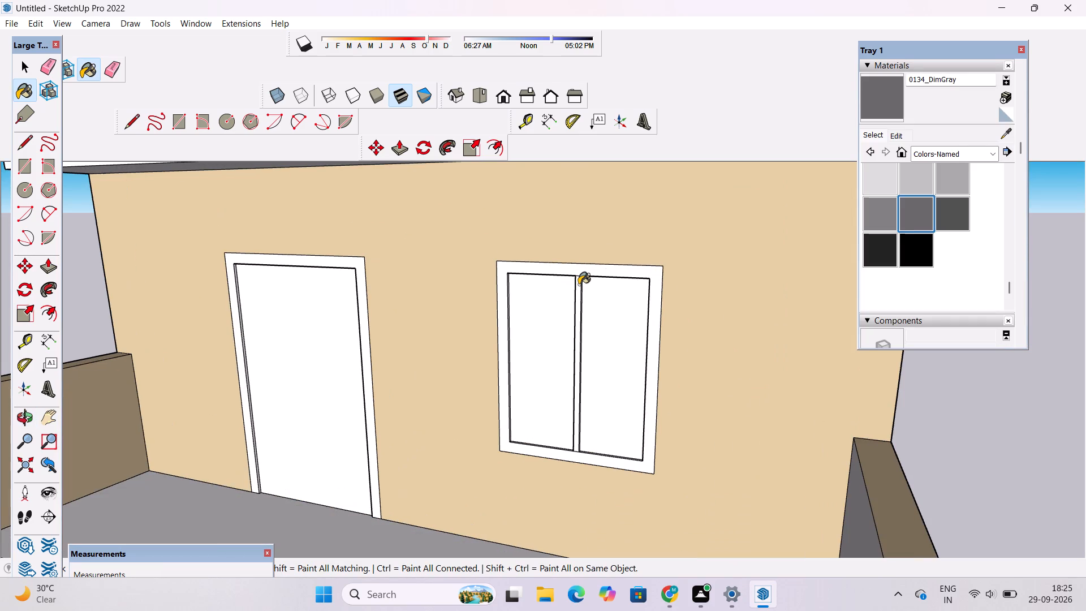
left_click(579, 285)
left_click(355, 260)
scroll(273, 294, "up", 17)
left_click(168, 256)
scroll(485, 184, "down", 6)
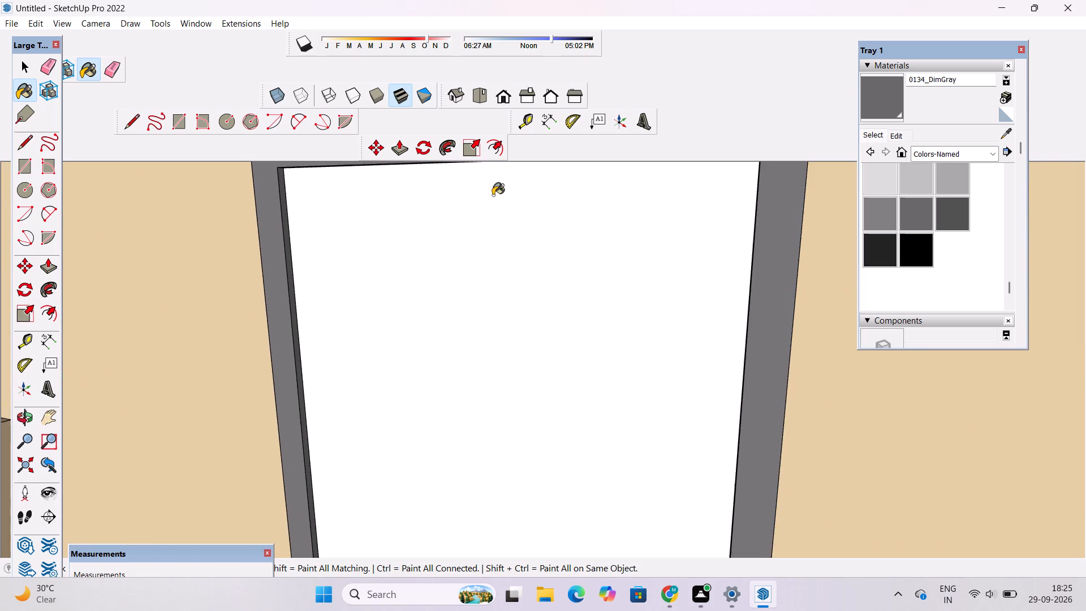
scroll(504, 230, "down", 5)
Paint the remaining light inner side edge of the rooftop door frame, on the window side, with 0134_DimGray.
key("o")
left_click_drag(406, 291, 639, 250)
left_click(892, 95)
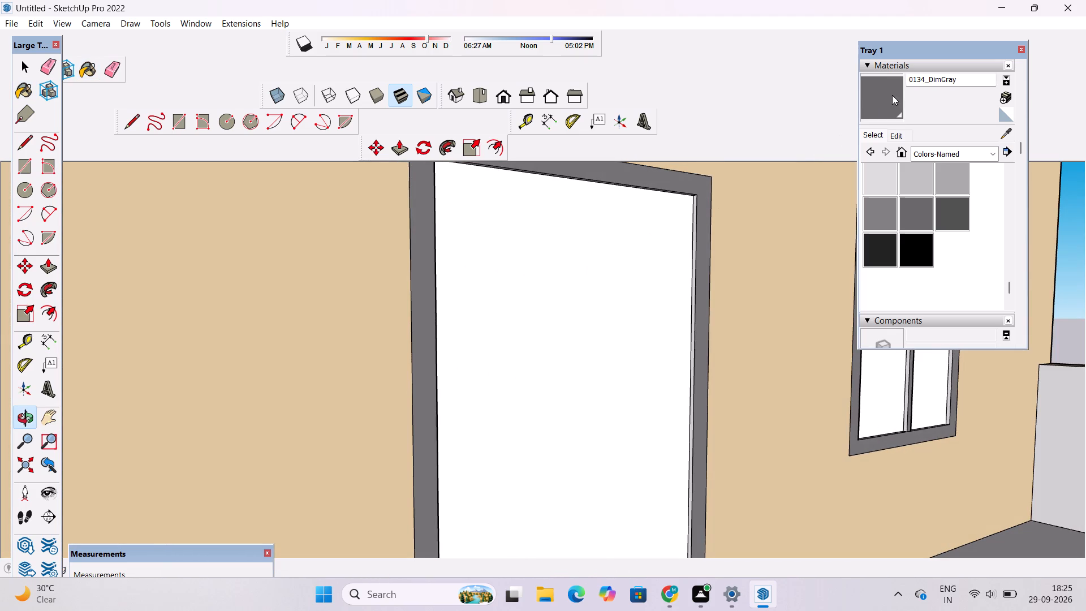
scroll(639, 214, "up", 5)
scroll(649, 226, "down", 6)
scroll(670, 183, "up", 7)
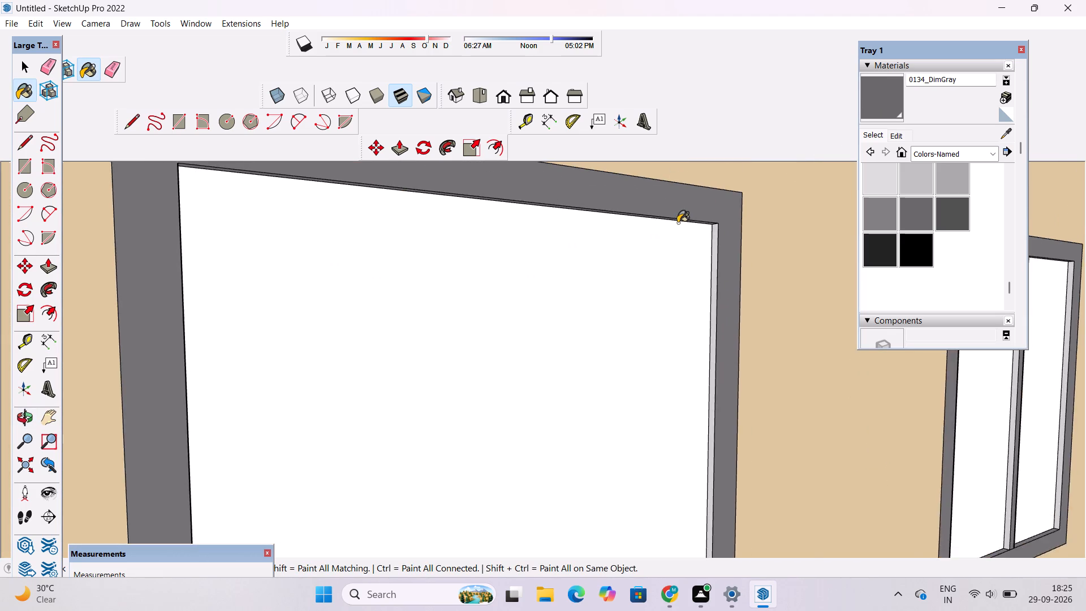
scroll(678, 223, "up", 8)
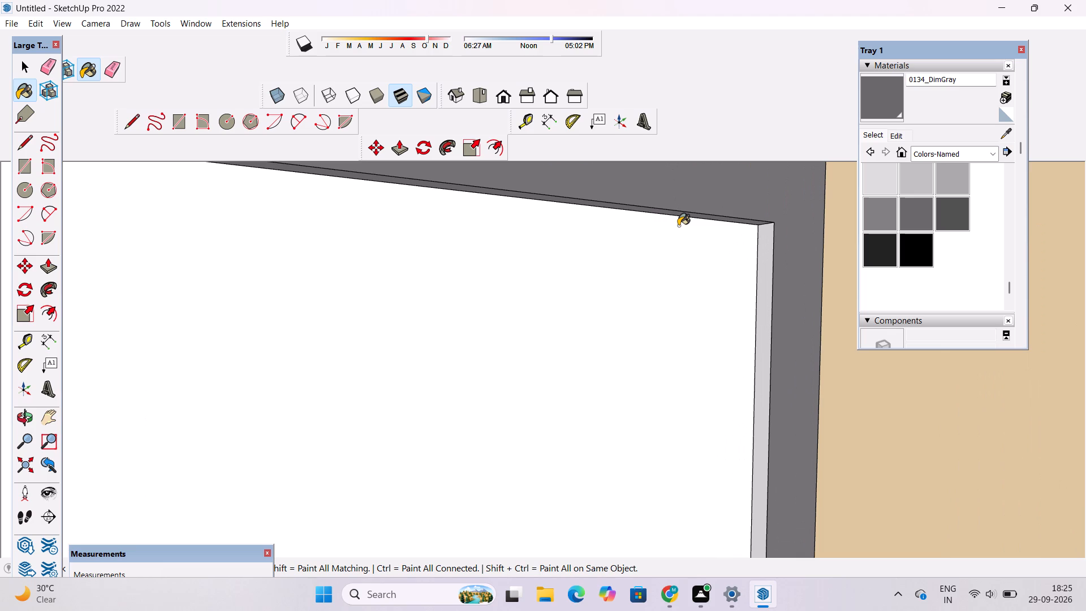
scroll(678, 226, "down", 3)
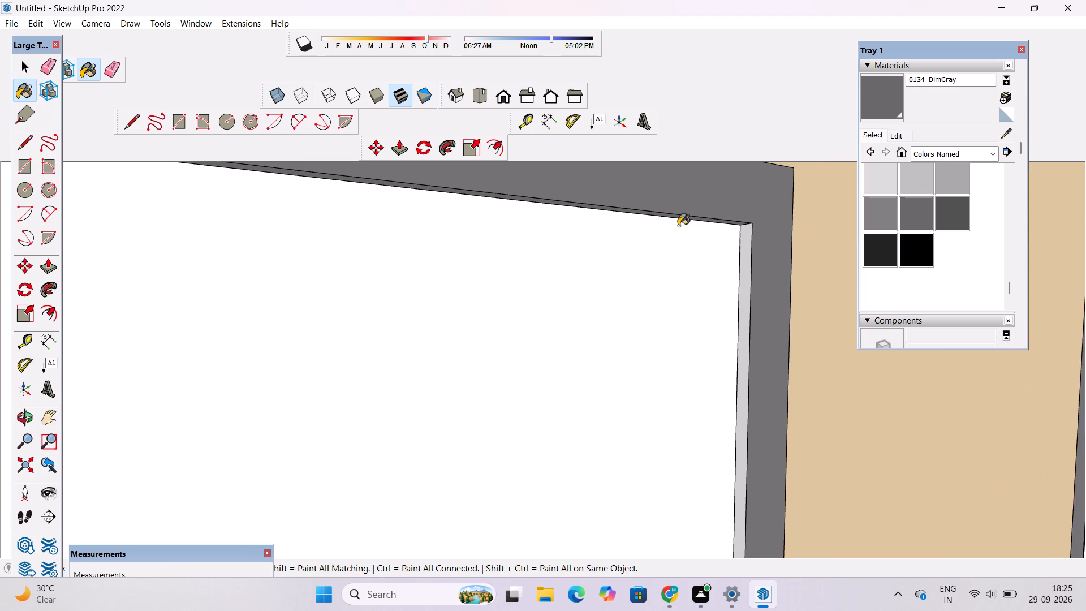
scroll(678, 226, "down", 4)
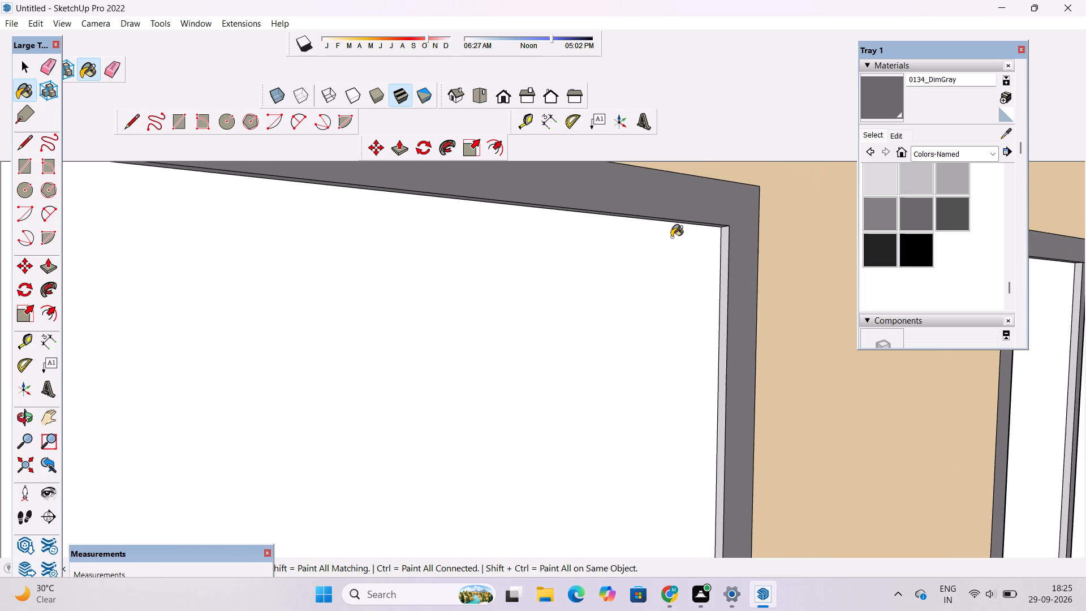
scroll(671, 237, "down", 2)
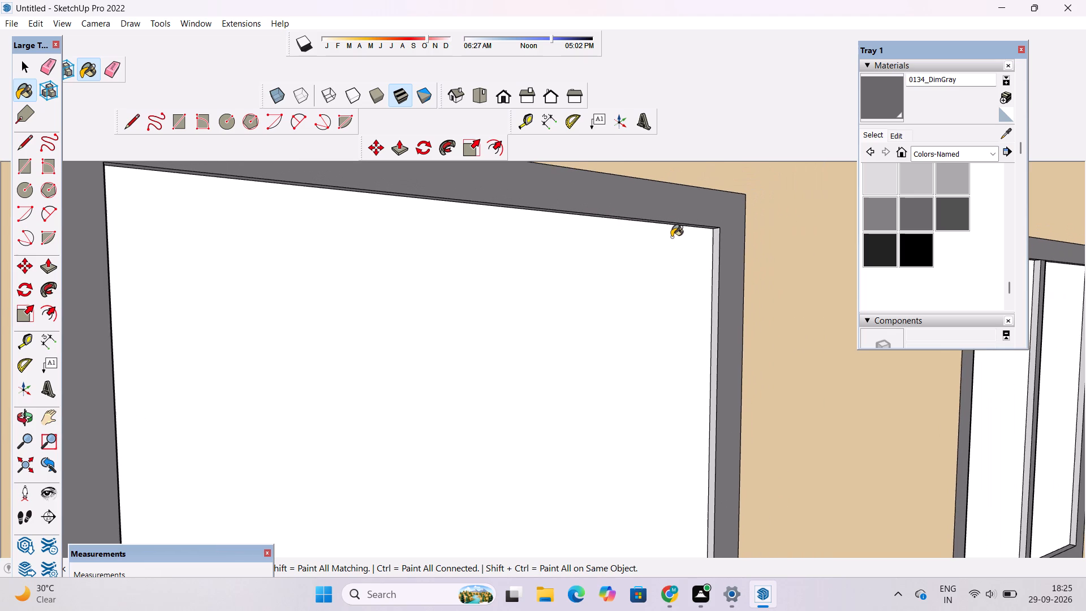
scroll(671, 237, "down", 4)
scroll(686, 242, "up", 4)
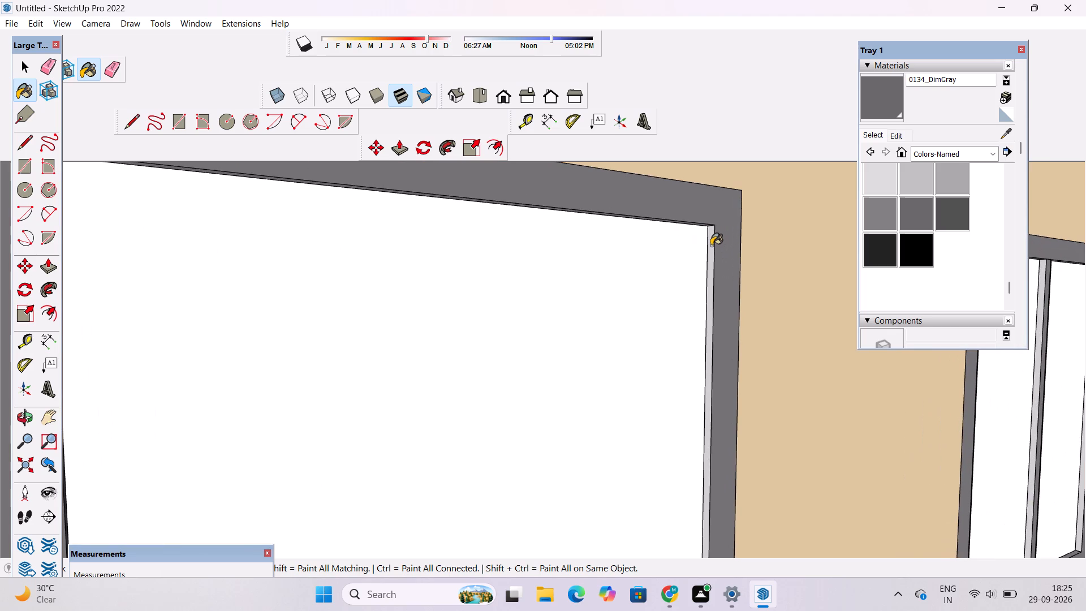
left_click(711, 246)
scroll(701, 240, "down", 3)
scroll(657, 282, "up", 6)
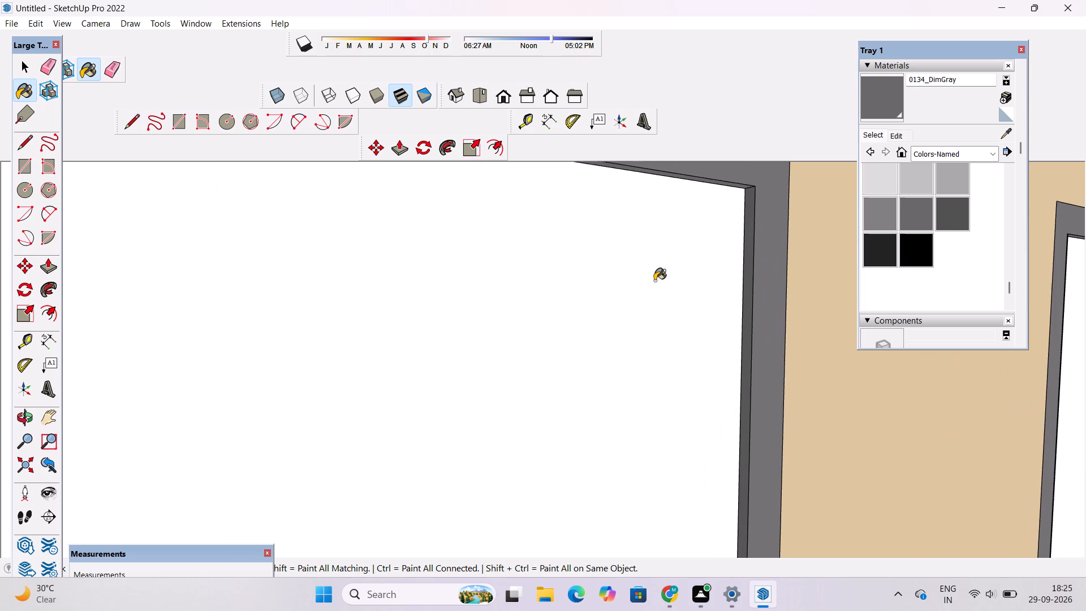
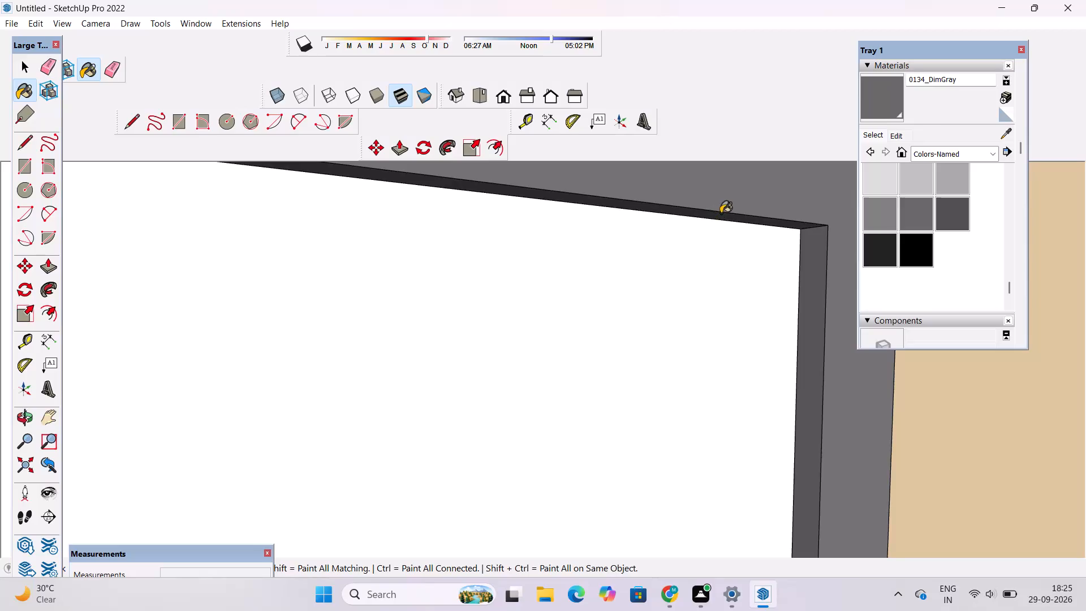
Paint the rooftop window's light door-side inner jamb and the mullion side facing away from the door with 0134_DimGray.
scroll(700, 228, "down", 9)
key("space")
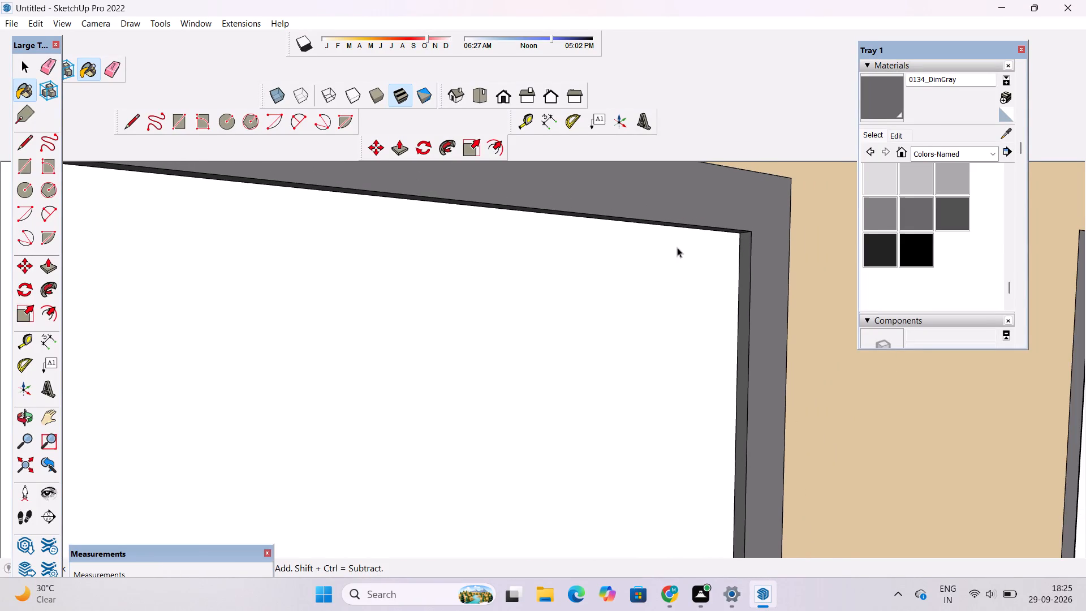
type("o")
scroll(675, 248, "down", 5)
left_click_drag(684, 246, 655, 259)
scroll(655, 259, "down", 1)
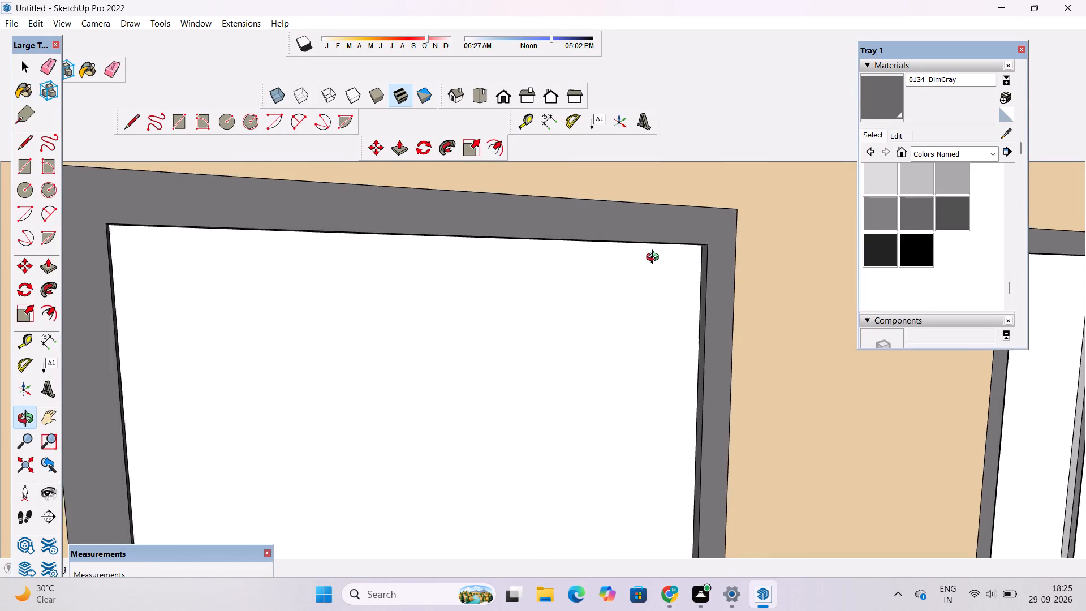
scroll(655, 259, "down", 3)
left_click_drag(617, 272, 623, 239, "shift")
scroll(623, 237, "down", 6)
left_click_drag(644, 282, 548, 298)
left_click_drag(549, 297, 541, 248, "shift")
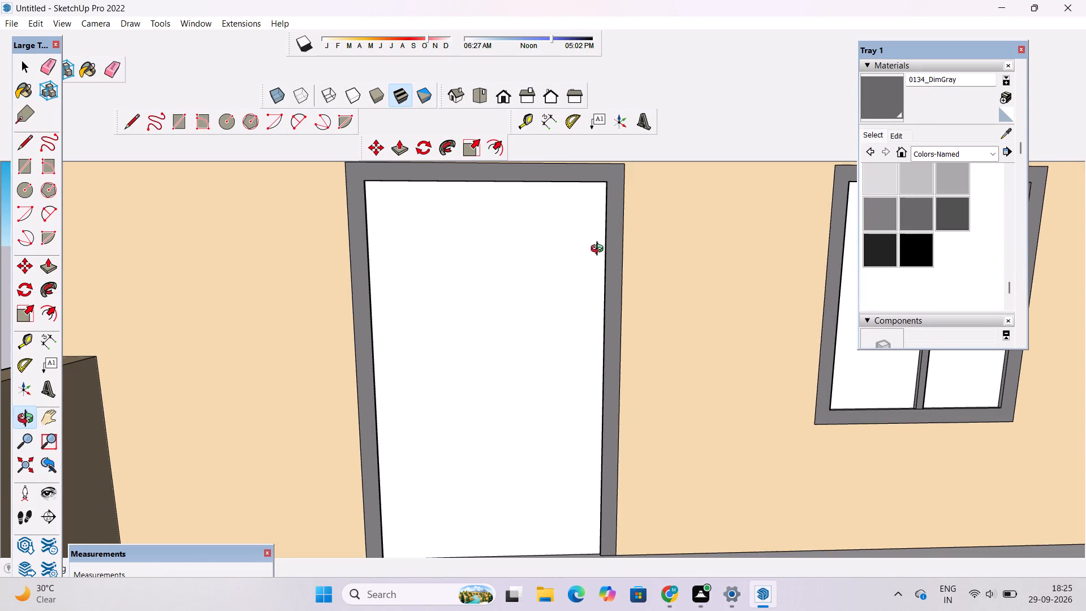
left_click_drag(600, 251, 561, 248)
scroll(560, 248, "down", 6)
left_click_drag(577, 243, 413, 282, "shift")
scroll(519, 274, "up", 5)
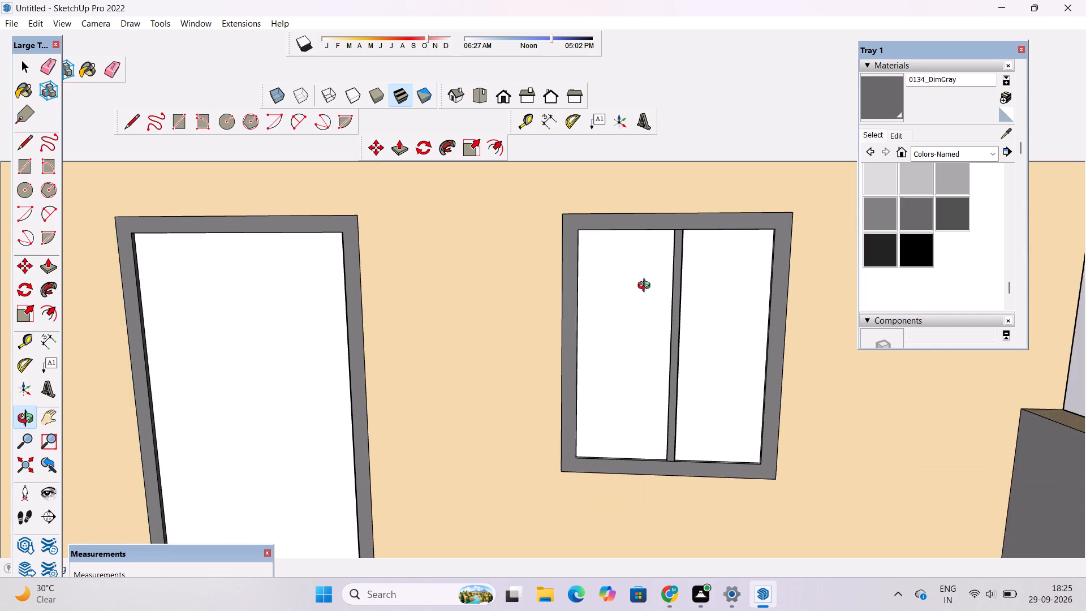
scroll(647, 287, "up", 1)
left_click_drag(647, 287, 495, 279)
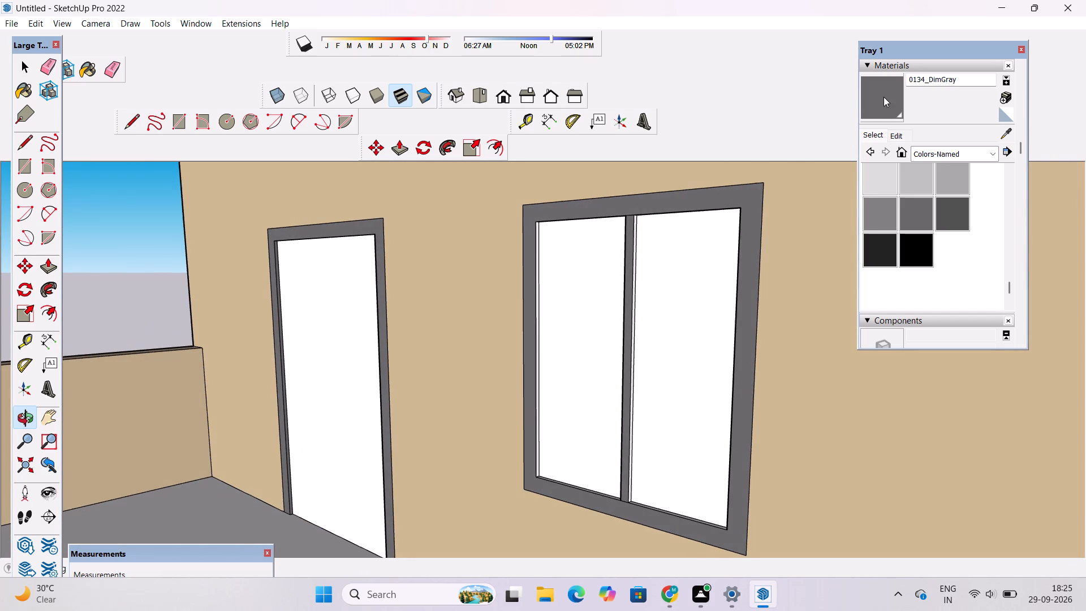
left_click(884, 97)
scroll(649, 261, "up", 17)
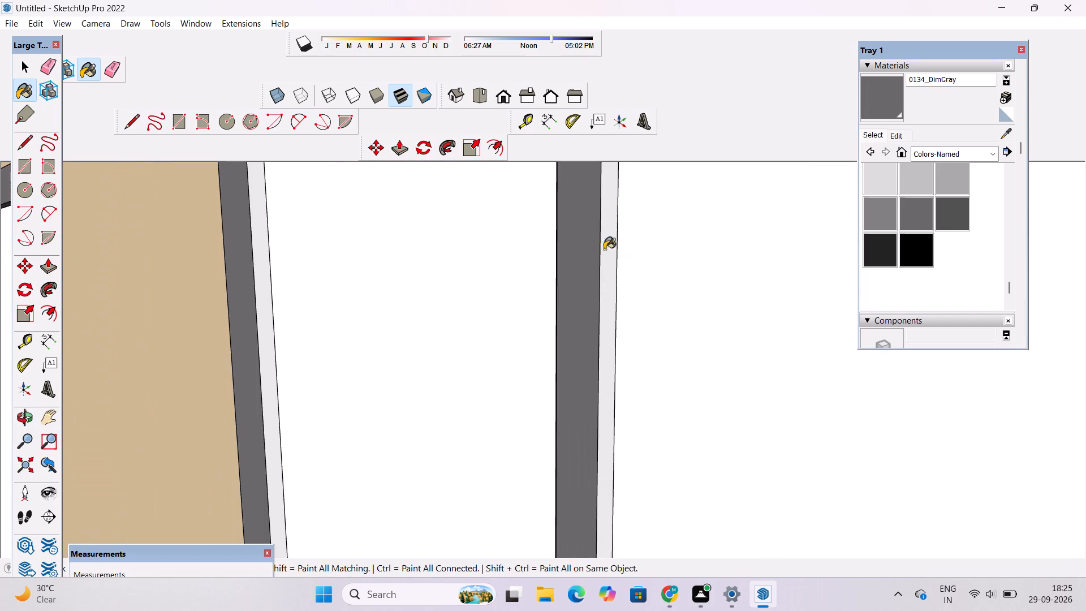
left_click(607, 239)
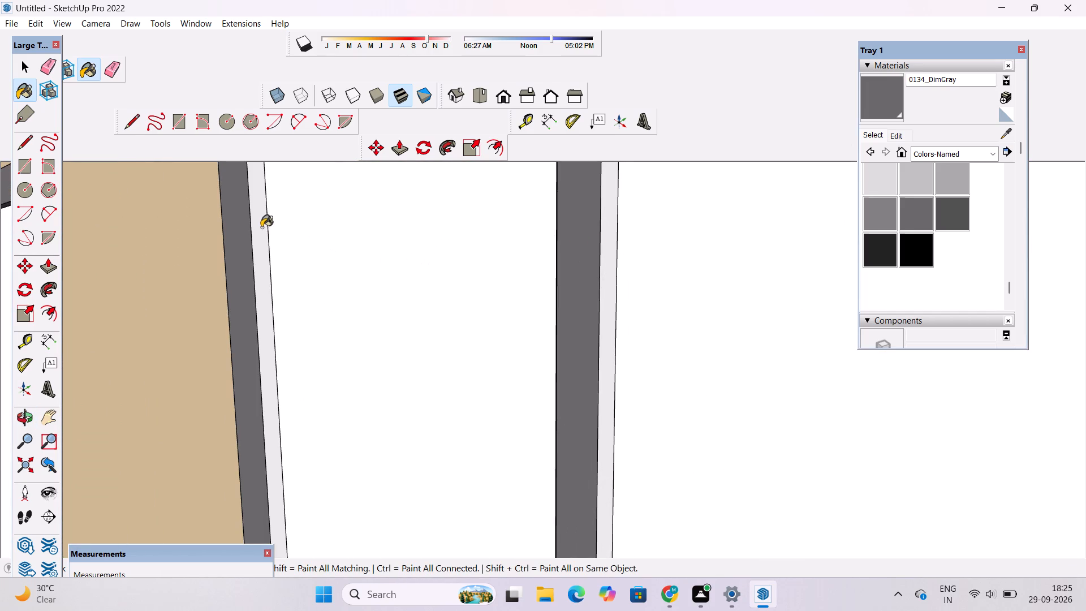
left_click(261, 227)
Paint the rooftop window's head undersides over both panes, its inner jamb farthest from the door, and the mullion's door-facing side with 0134_DimGray.
key("o")
scroll(440, 266, "down", 7)
left_click_drag(403, 280, 630, 263)
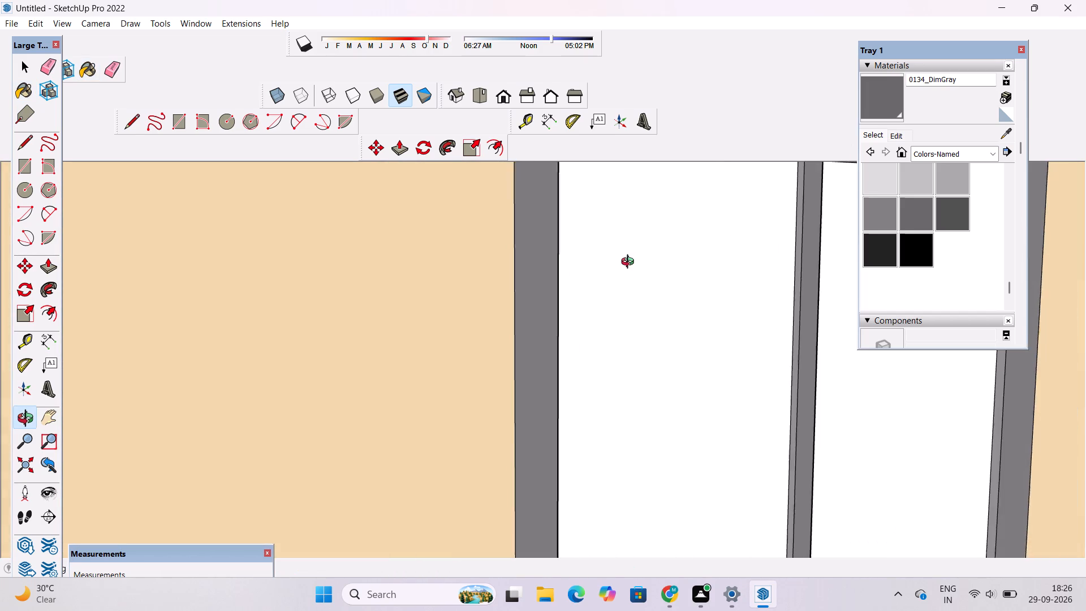
left_click_drag(630, 263, 632, 262)
scroll(610, 264, "down", 3)
left_click_drag(563, 286, 639, 279)
left_click_drag(669, 274, 510, 235, "shift")
scroll(506, 235, "down", 5)
left_click_drag(525, 268, 562, 238)
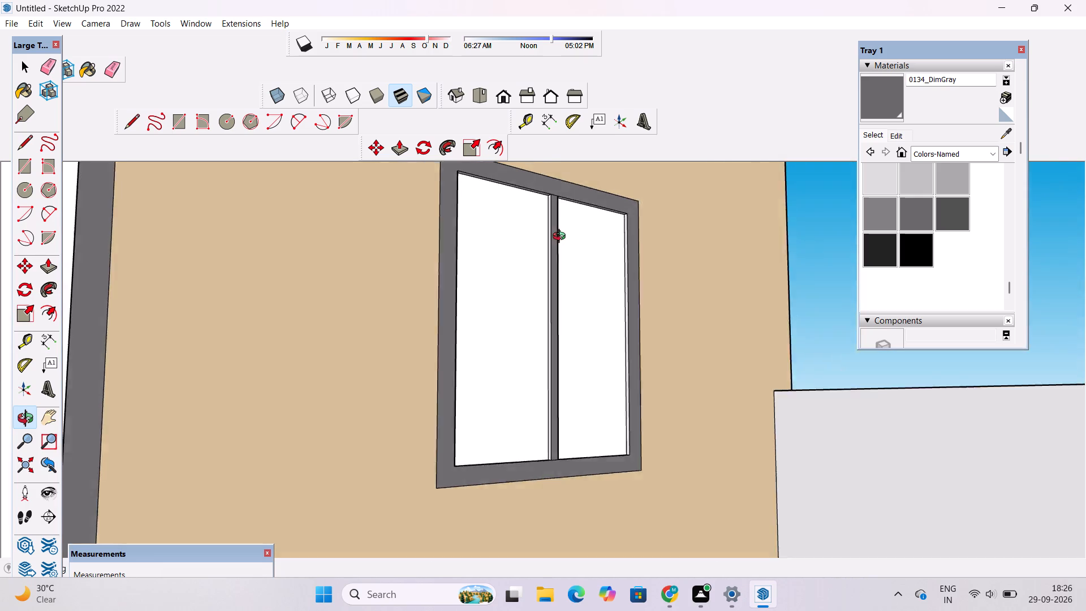
left_click_drag(562, 238, 573, 209)
scroll(578, 195, "up", 5)
left_click(887, 88)
scroll(647, 240, "up", 8)
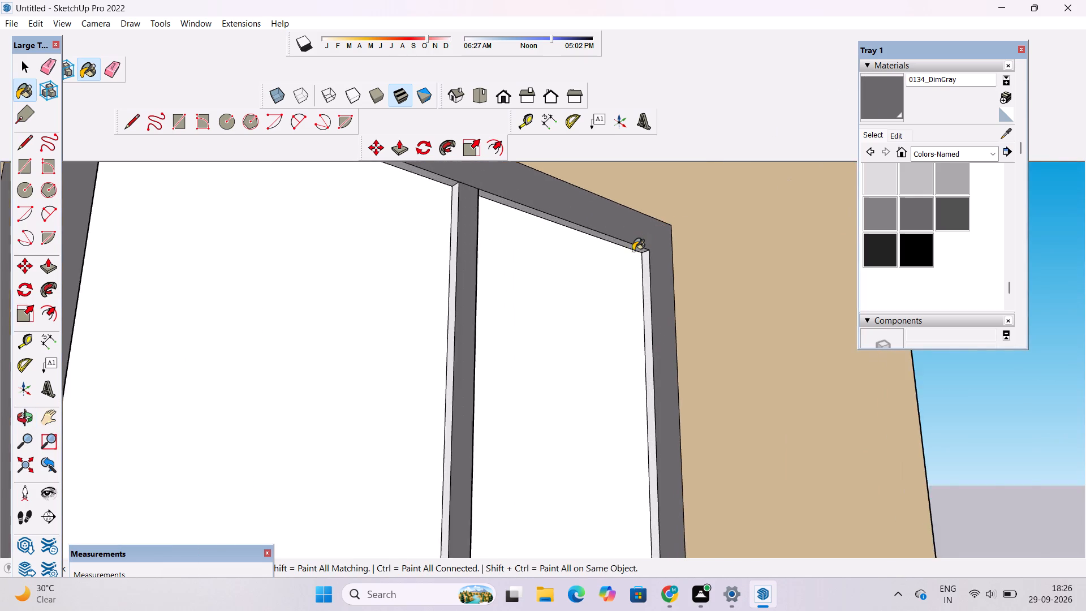
scroll(633, 251, "up", 2)
left_click(633, 251)
left_click(652, 267)
scroll(671, 244, "down", 6)
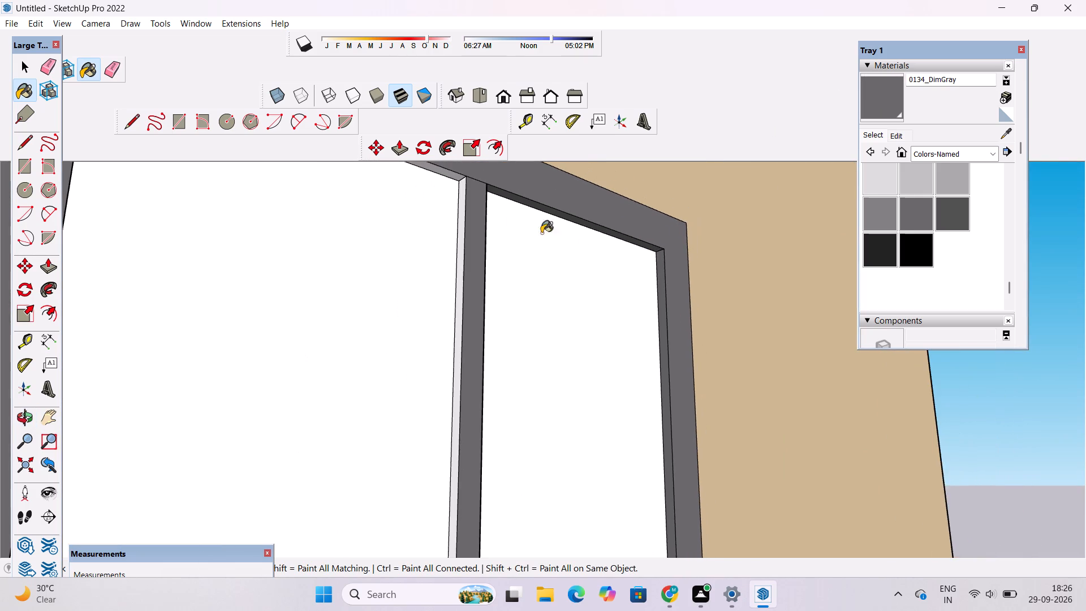
scroll(452, 196, "down", 5)
scroll(420, 178, "up", 7)
left_click(420, 176)
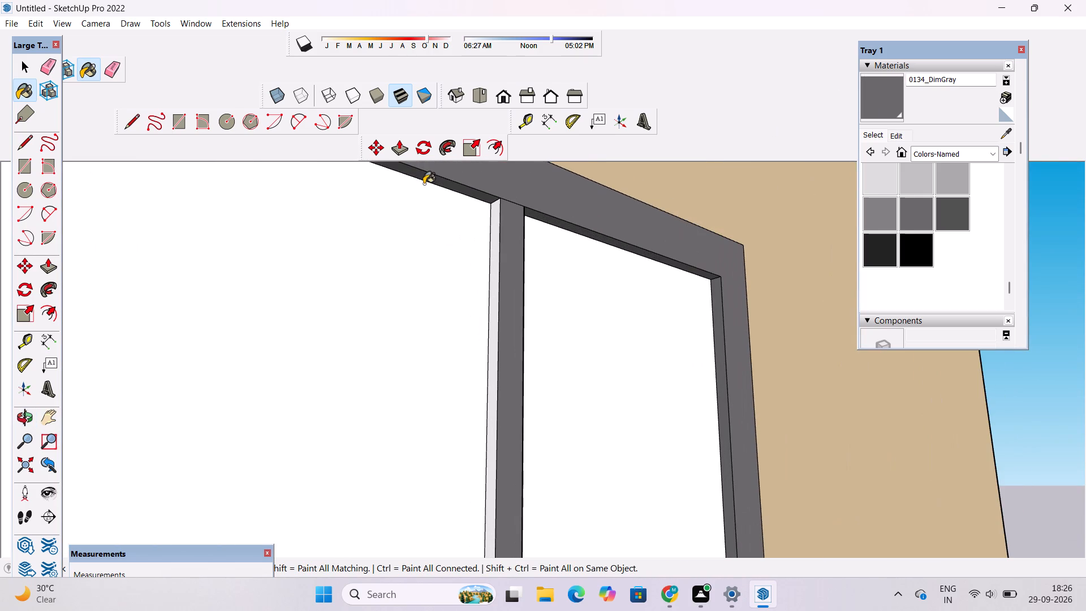
left_click(493, 221)
Paint the light inner sill faces below both panes of the rooftop window with 0134_DimGray.
key("o")
scroll(494, 208, "down", 6)
left_click_drag(503, 222, 507, 292)
left_click_drag(500, 301, 485, 171, "shift")
scroll(485, 170, "down", 6)
left_click_drag(523, 284, 492, 368)
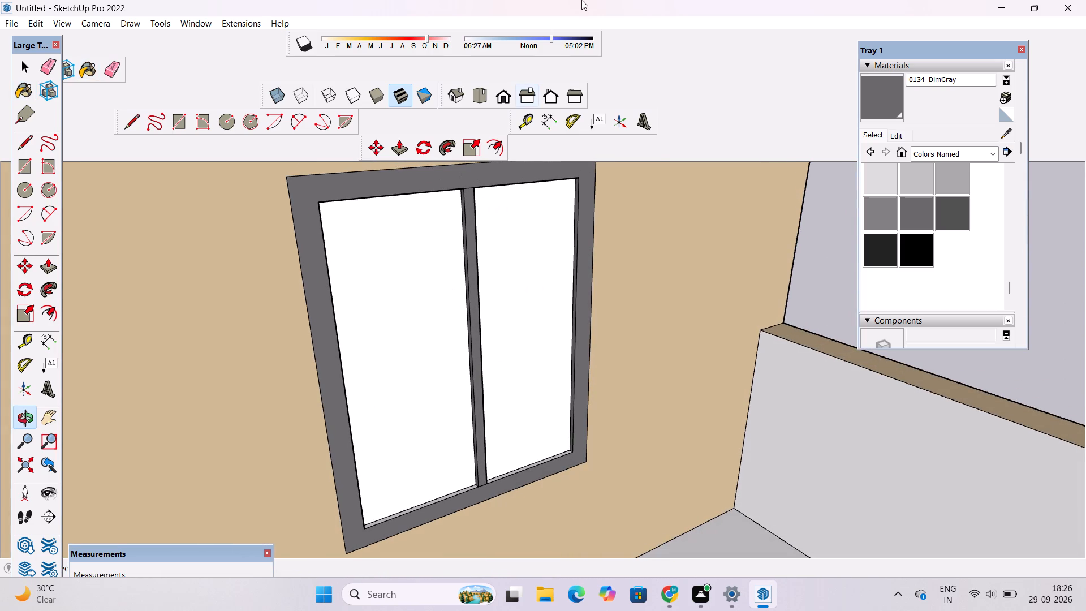
scroll(579, 81, "up", 2)
left_click_drag(563, 257, 502, 235)
left_click_drag(502, 282, 510, 265, "shift")
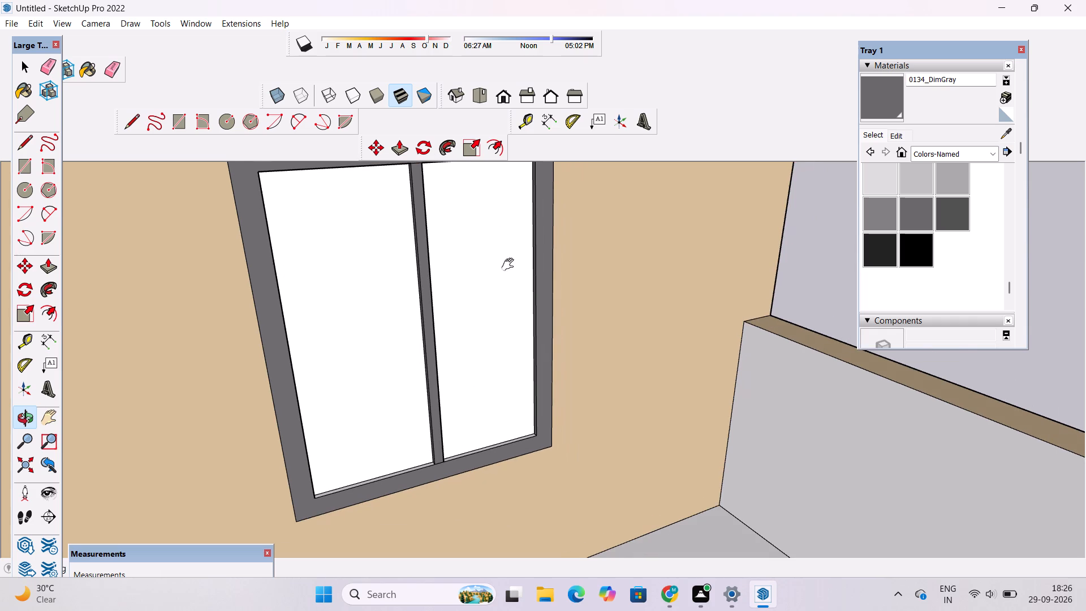
left_click_drag(510, 265, 518, 255, "shift")
left_click_drag(502, 324, 420, 368)
scroll(415, 367, "up", 8)
left_click_drag(415, 360, 430, 315, "shift")
scroll(439, 316, "down", 4)
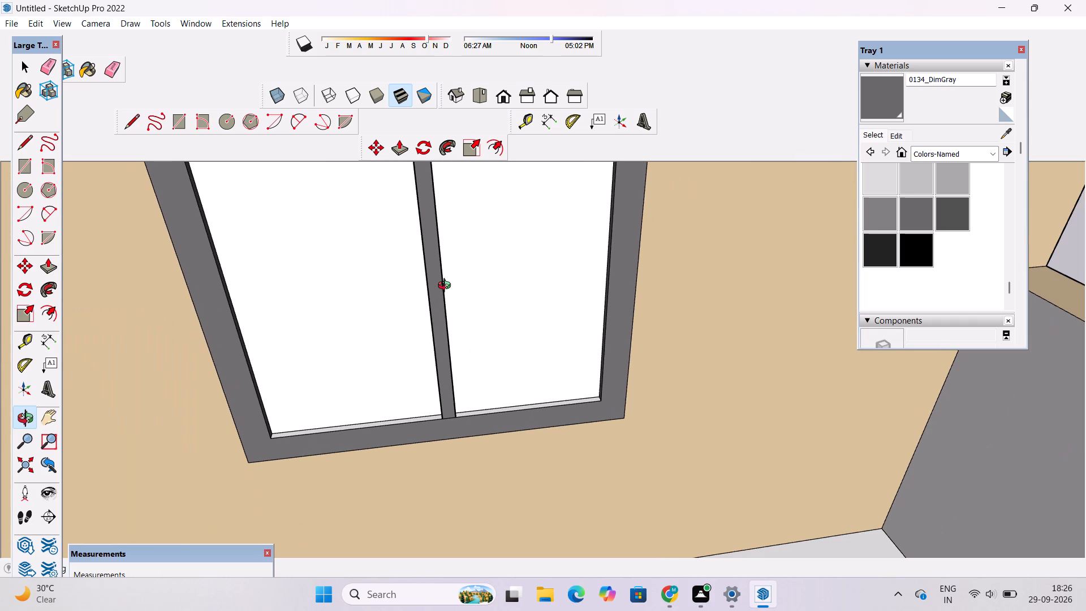
scroll(479, 354, "down", 1)
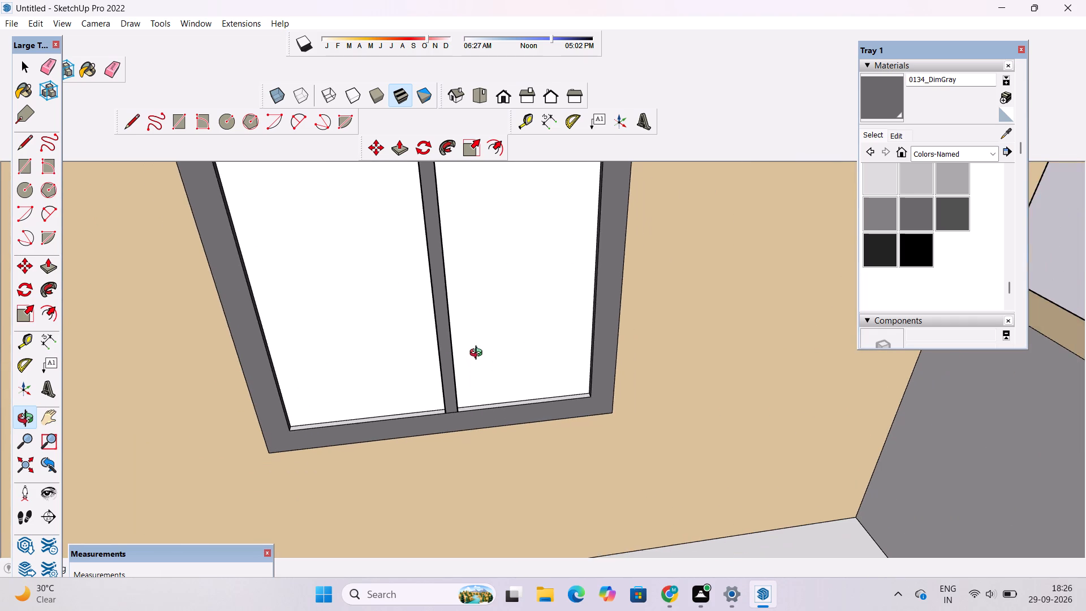
left_click_drag(475, 429, 475, 445)
scroll(475, 446, "up", 3)
left_click_drag(469, 418, 511, 401, "shift")
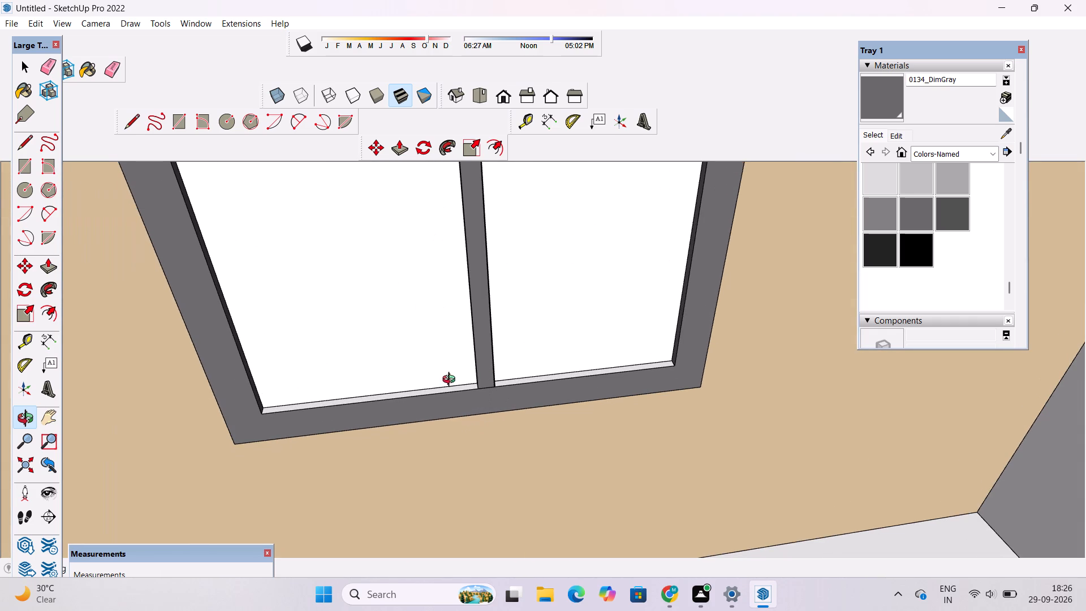
scroll(451, 381, "up", 3)
left_click(448, 386, "shift")
left_click_drag(447, 389, 460, 416, "shift")
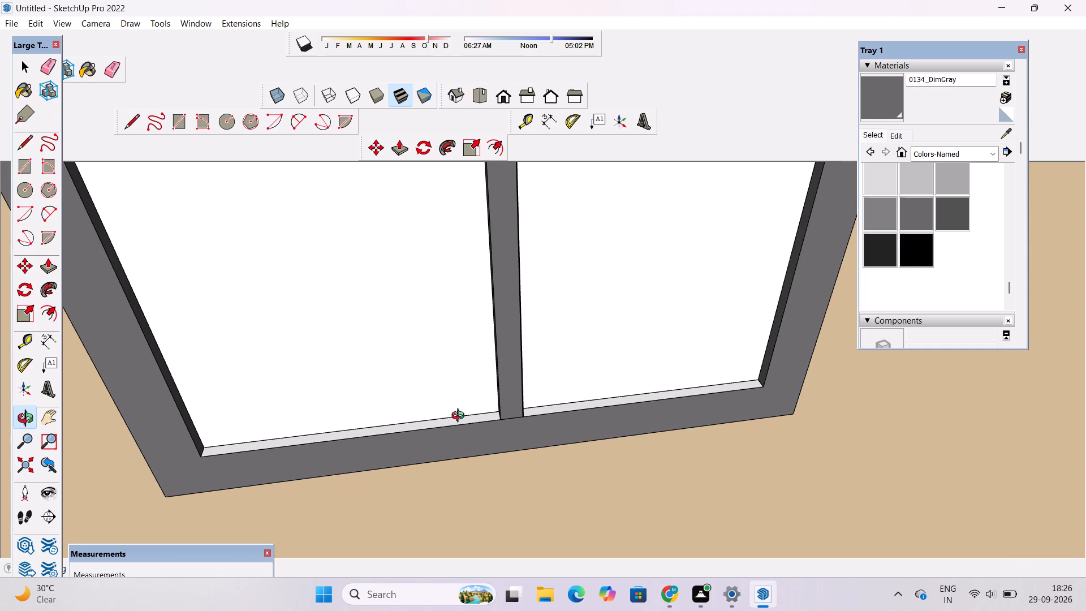
left_click(888, 97)
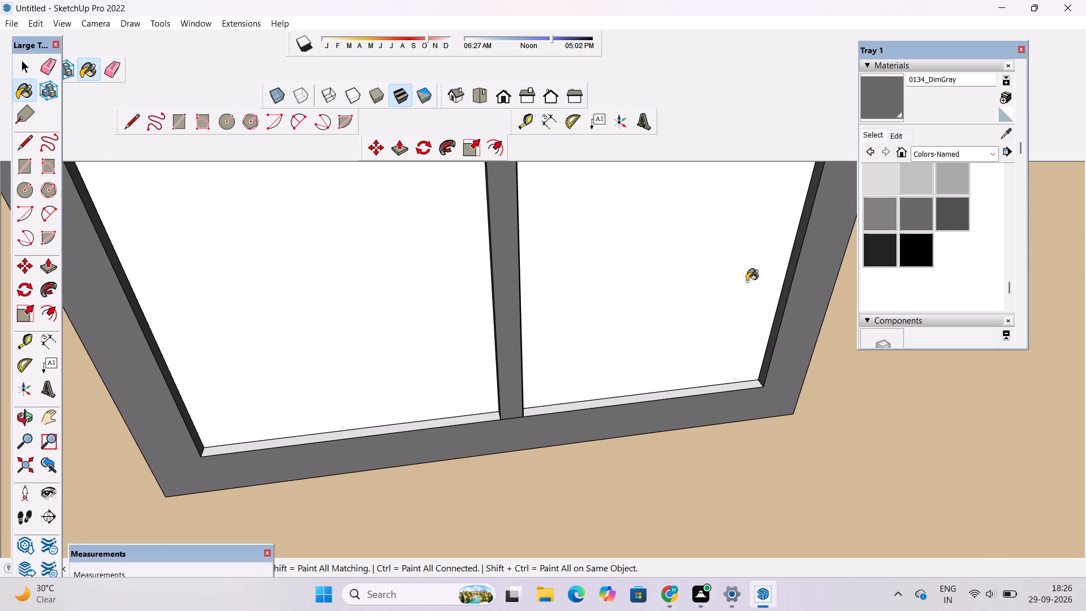
scroll(689, 384, "up", 7)
left_click(690, 391)
left_click(691, 397)
scroll(765, 341, "down", 2)
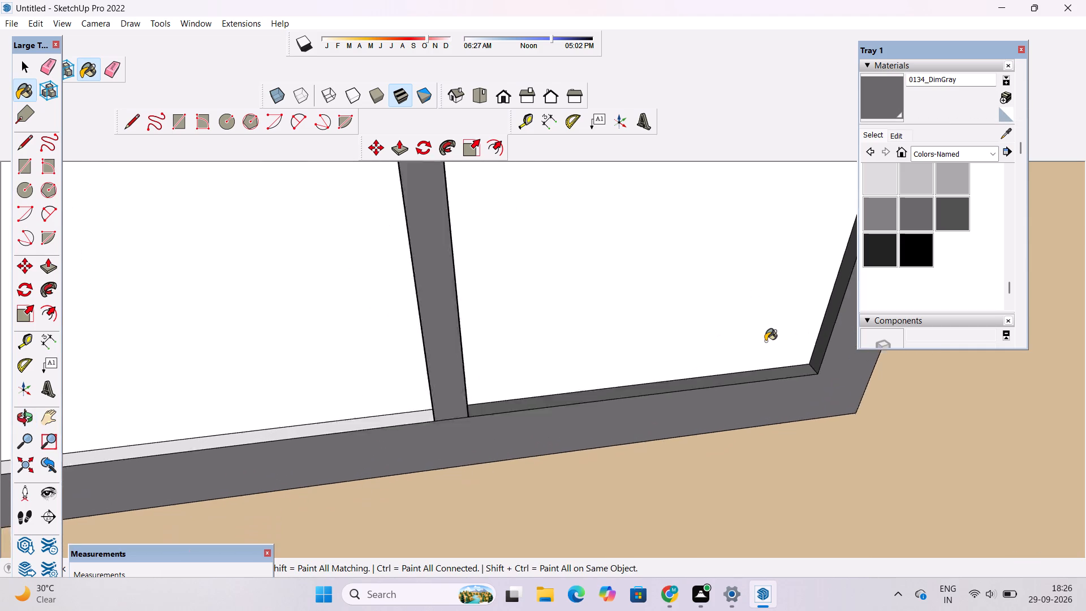
scroll(765, 341, "down", 7)
scroll(549, 393, "up", 8)
left_click(539, 396)
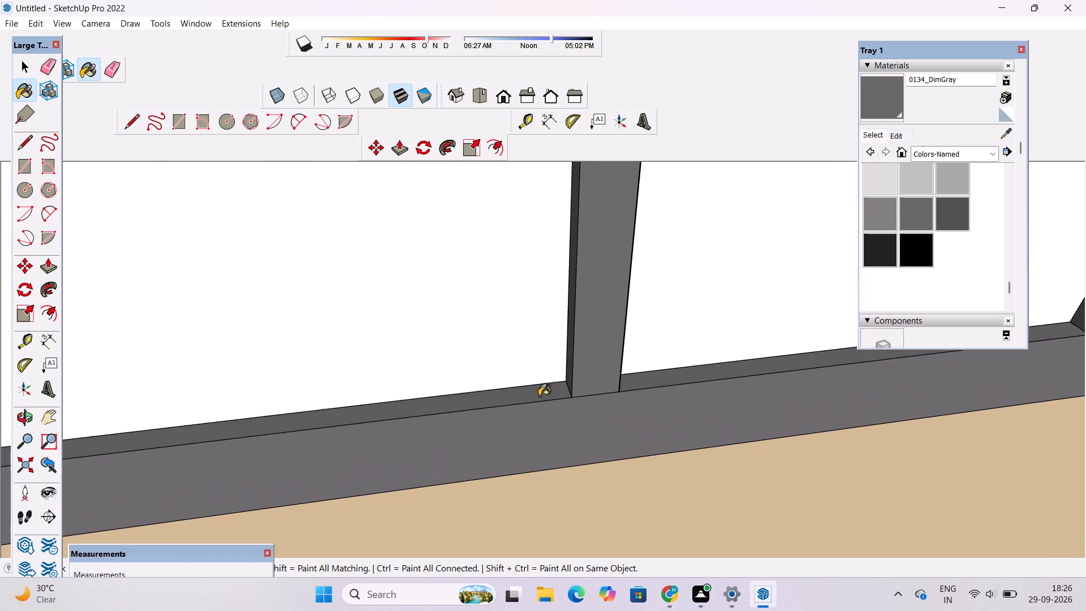
Paint the front edge and top face of the rooftop room's roof slab with 0134_DimGray.
key("o")
scroll(461, 376, "down", 18)
left_click_drag(459, 434, 472, 277)
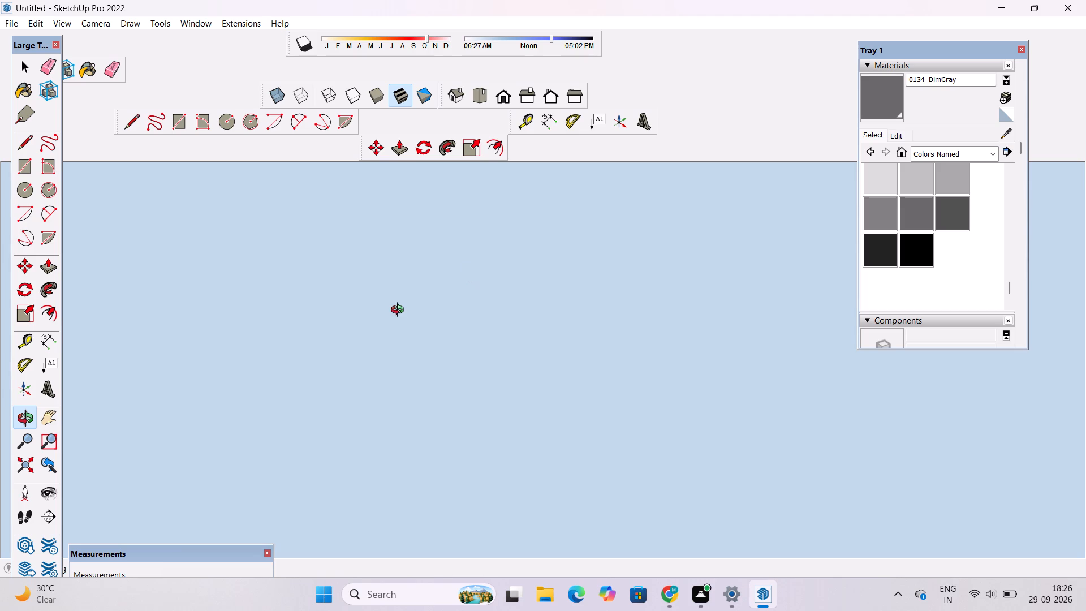
left_click(499, 91)
scroll(489, 257, "down", 14)
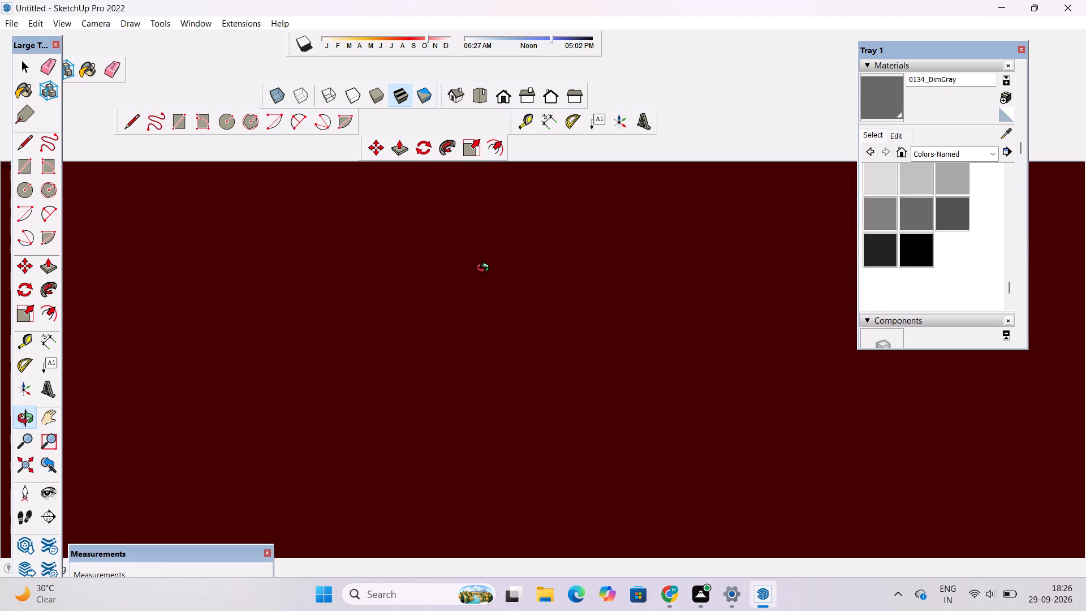
scroll(485, 269, "down", 20)
scroll(485, 269, "down", 20)
scroll(485, 269, "down", 20)
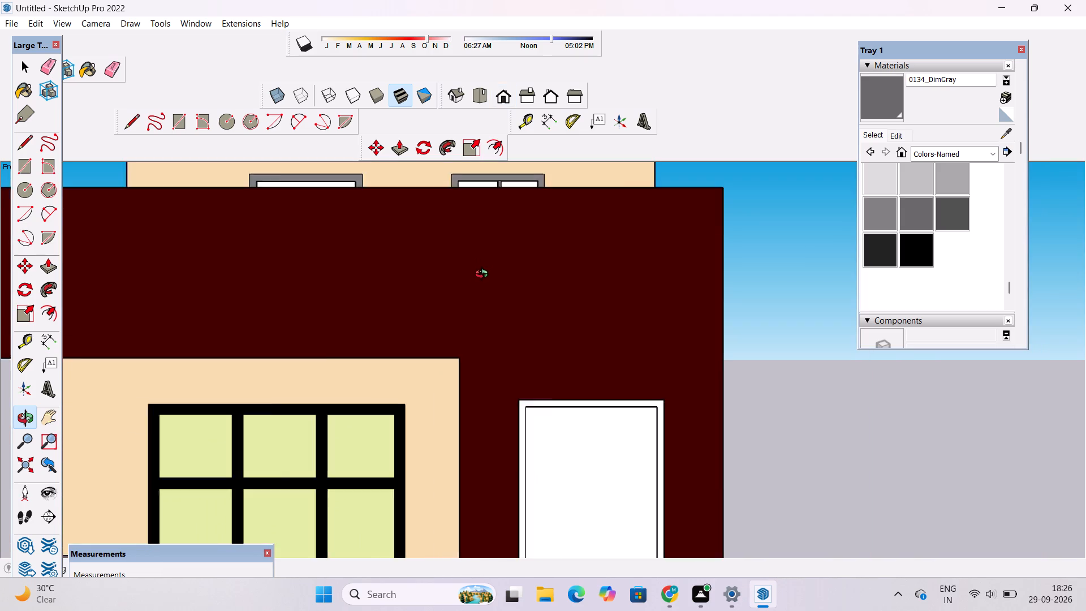
scroll(484, 276, "down", 12)
left_click_drag(485, 257, 488, 405, "shift")
scroll(472, 377, "up", 5)
left_click_drag(475, 391, 468, 428)
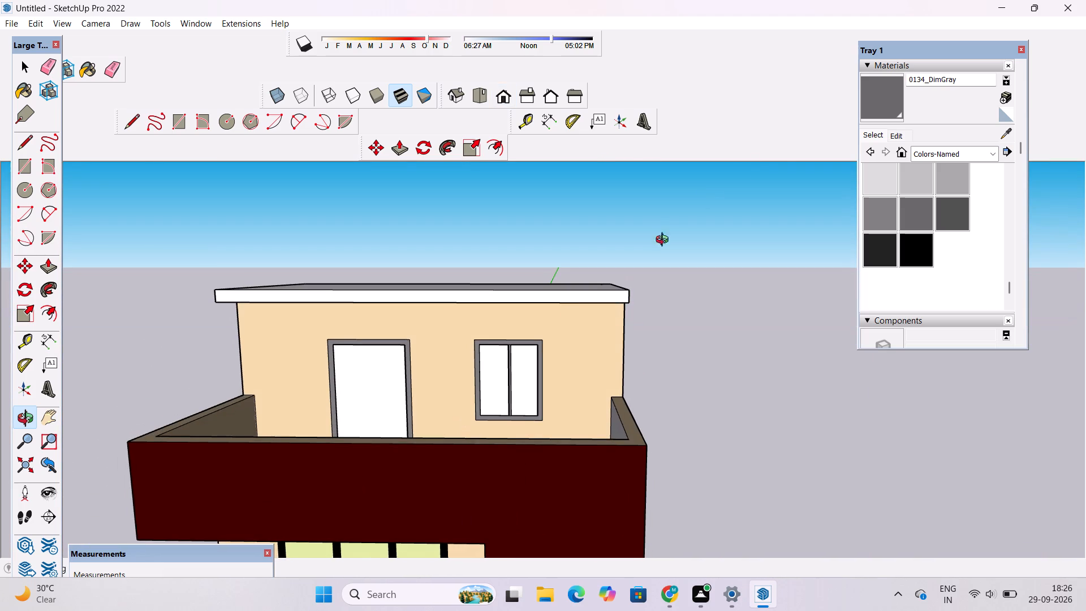
left_click(888, 95)
scroll(619, 286, "up", 6)
left_click(609, 312)
left_click(599, 289)
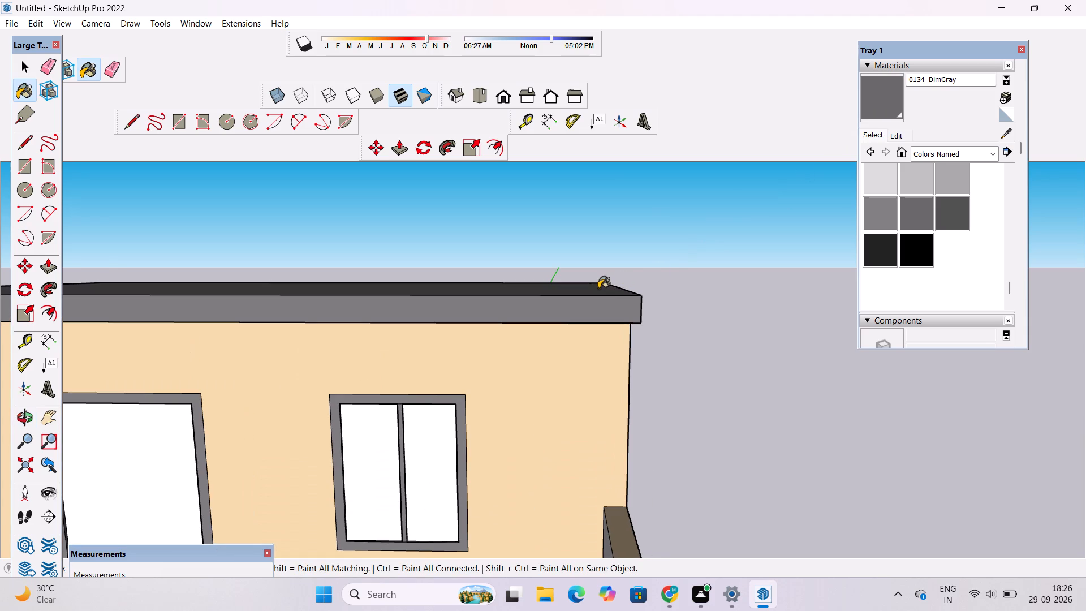
Paint the building's side wall next to the rooftop window with 0134_DimGray.
key("o")
left_click_drag(699, 316, 551, 294)
left_click(879, 91)
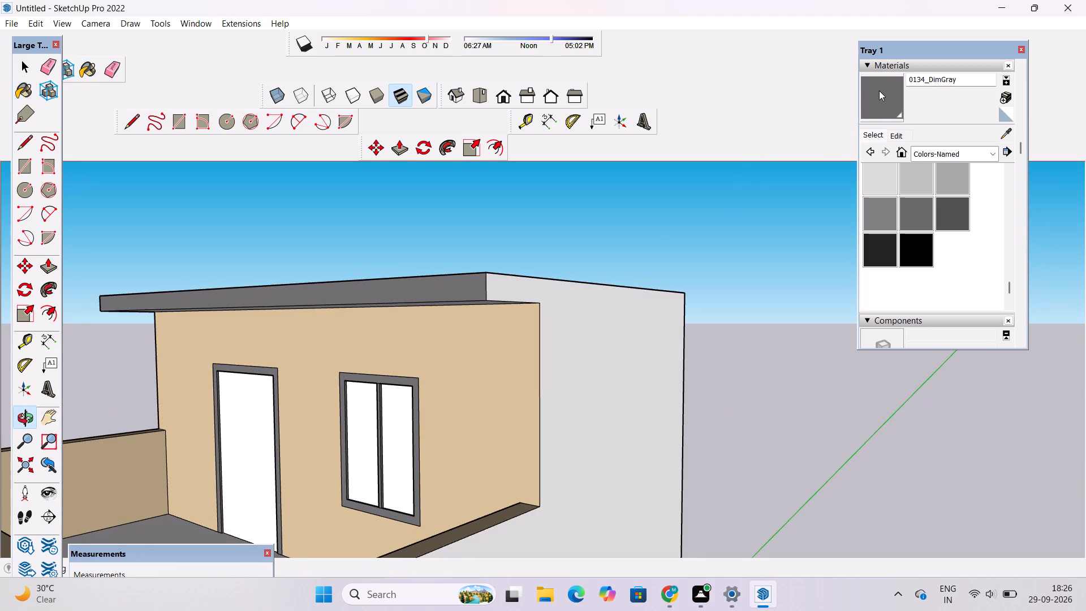
left_click(609, 343)
Paint the upper side wall on the door side of the building, plus the roof slab's end and underside, with 0134_DimGray.
key("o")
scroll(609, 343, "down", 7)
left_click_drag(380, 358, 695, 355)
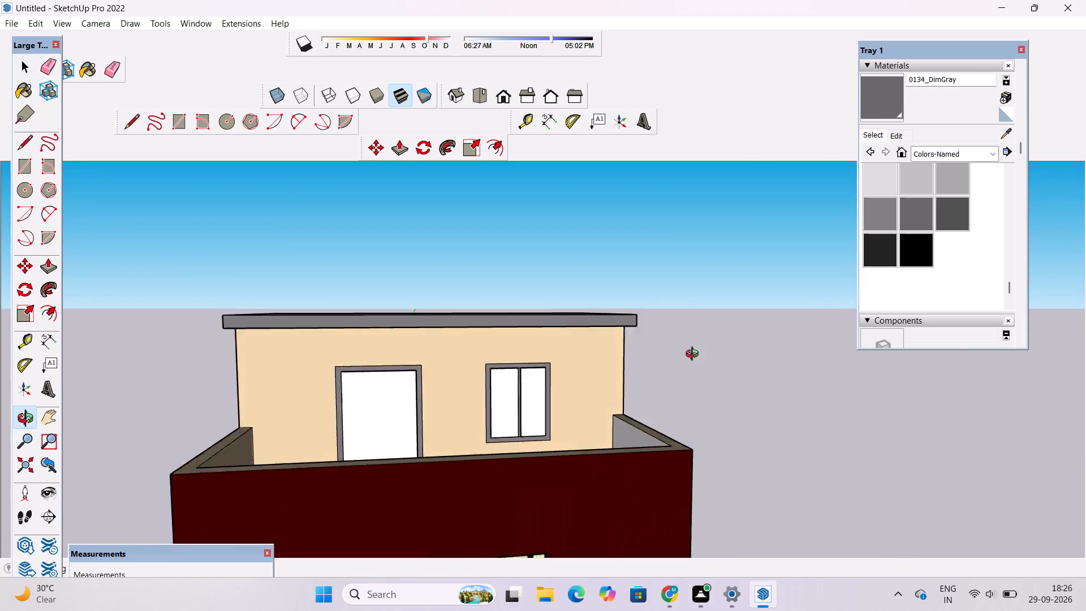
left_click_drag(695, 355, 806, 323)
scroll(628, 336, "down", 6)
left_click_drag(498, 334, 502, 386)
left_click_drag(489, 389, 497, 331)
left_click_drag(495, 332, 487, 320, "shift")
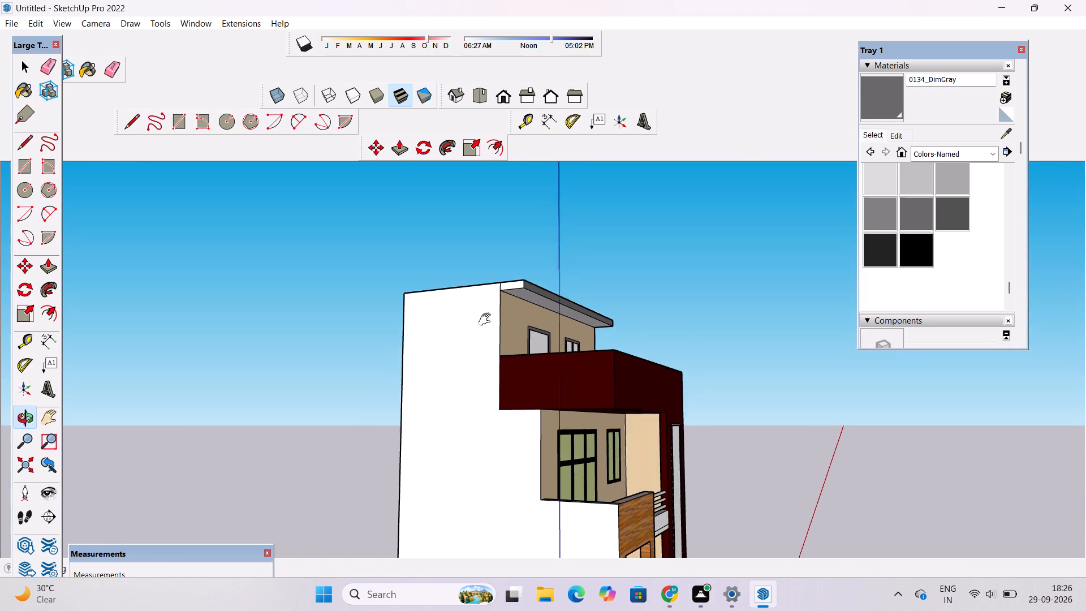
left_click_drag(487, 320, 486, 315, "shift")
left_click(880, 92)
scroll(451, 304, "up", 5)
left_click(454, 305)
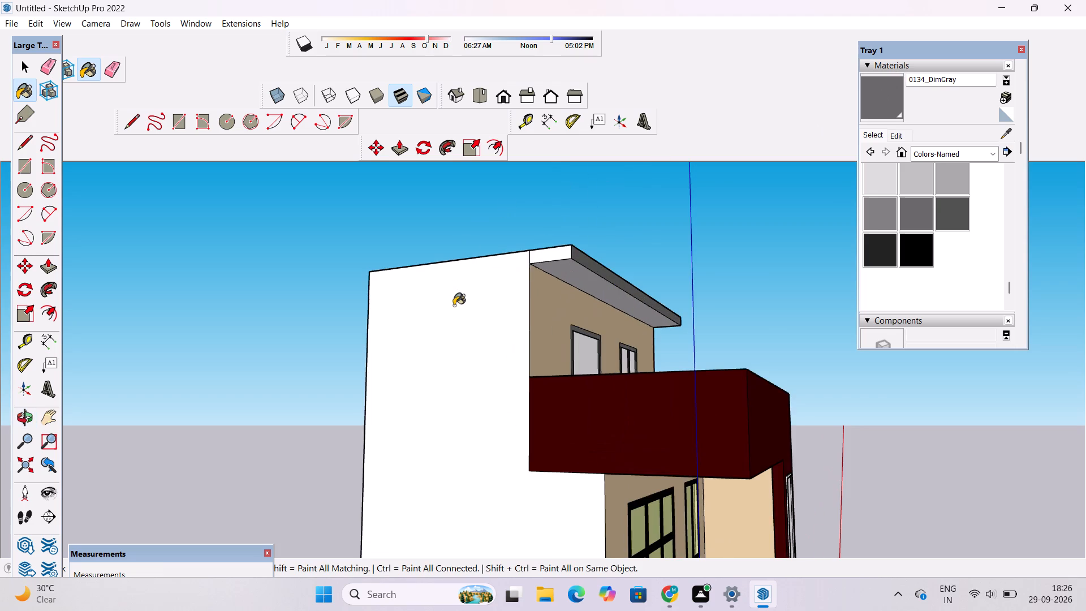
scroll(551, 250, "up", 4)
left_click(552, 257)
left_click(567, 274)
Paint the lower part of the same side wall and the thin white band below its upper part with 0134_DimGray.
scroll(545, 218, "down", 11)
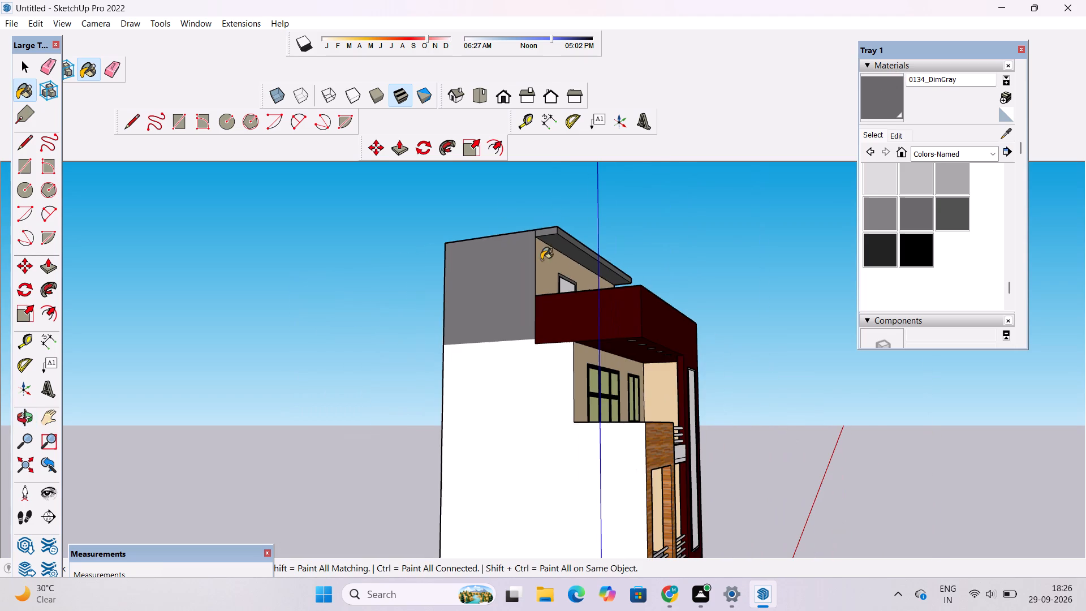
left_click(529, 377)
scroll(516, 339, "up", 10)
left_click(520, 350)
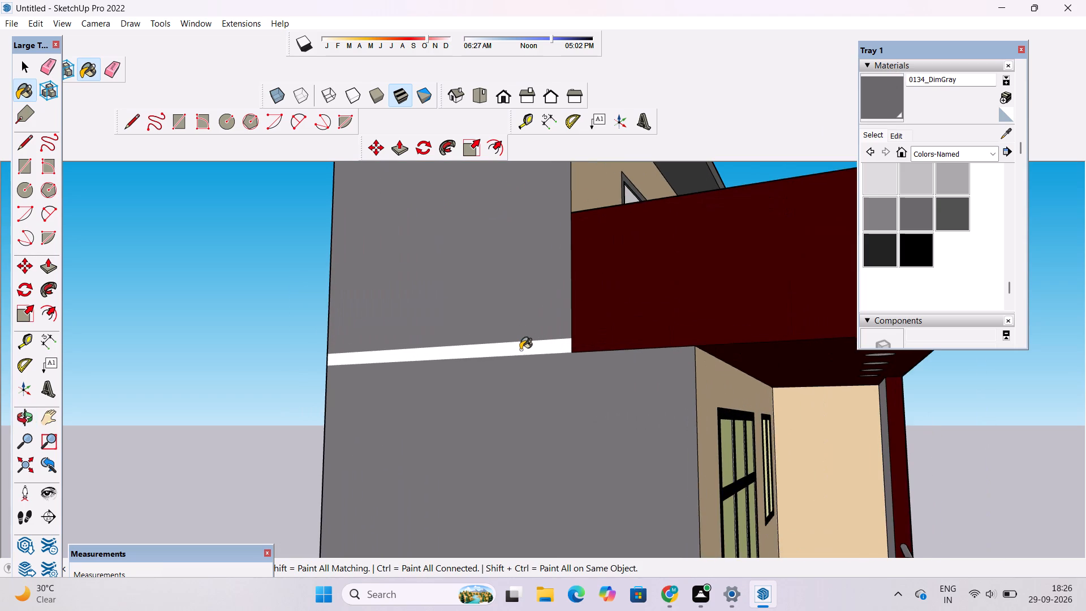
Examine the front facade from the rooftop room down to the ground-floor shutter.
key("o")
scroll(520, 350, "down", 12)
left_click_drag(630, 351, 503, 396)
left_click_drag(497, 397, 484, 329, "shift")
left_click_drag(636, 330, 487, 345)
scroll(497, 348, "down", 5)
scroll(559, 365, "up", 3)
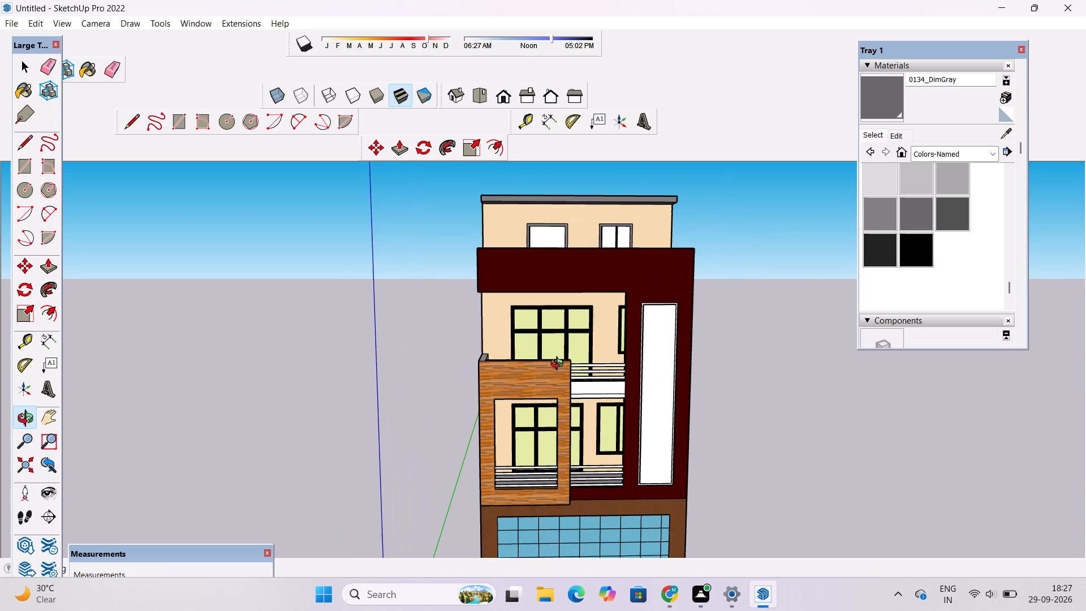
Examine the front facade around the wood-framed balcony, railings and white balcony band.
left_click_drag(559, 364, 500, 389, "shift")
scroll(498, 389, "up", 4)
left_click_drag(498, 393, 486, 315, "shift")
scroll(528, 339, "up", 4)
left_click_drag(546, 346, 499, 332, "shift")
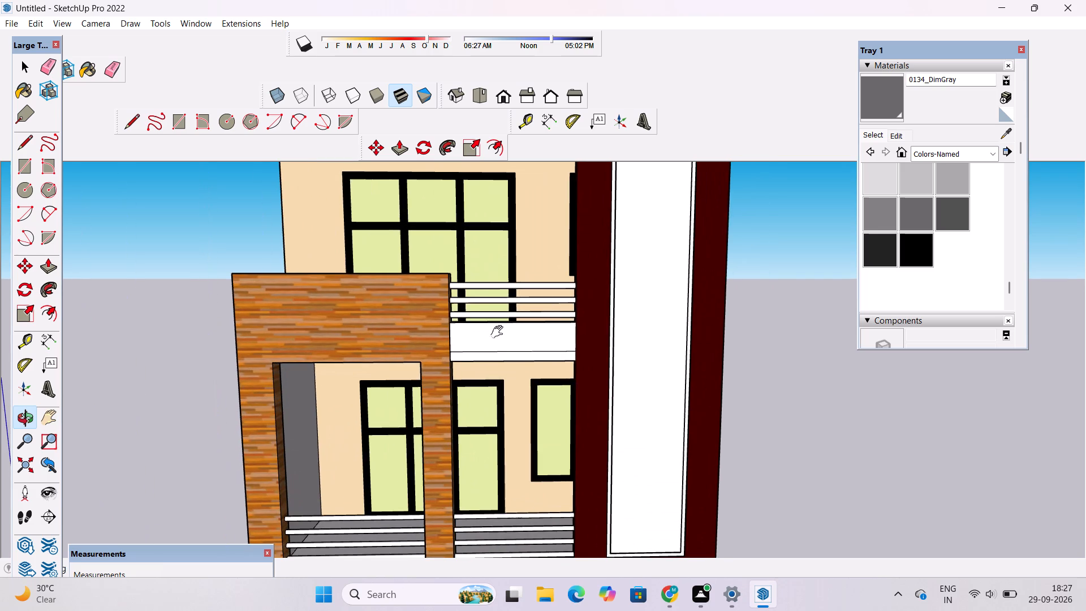
scroll(499, 332, "down", 3)
left_click_drag(499, 346, 499, 322)
scroll(498, 318, "down", 5)
left_click_drag(497, 319, 497, 393, "shift")
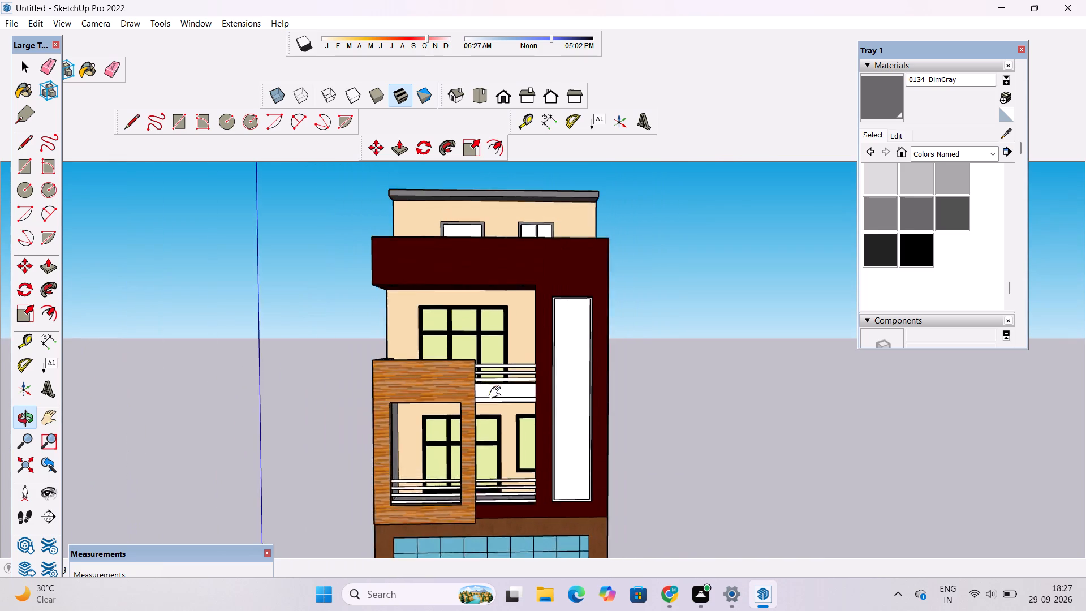
left_click_drag(497, 393, 497, 407, "shift")
Paint the rooftop terrace floor in front of the rooftop room with the Granite Brown stone material.
scroll(480, 260, "up", 7)
left_click_drag(472, 237, 472, 268, "shift")
left_click_drag(472, 297, 473, 341)
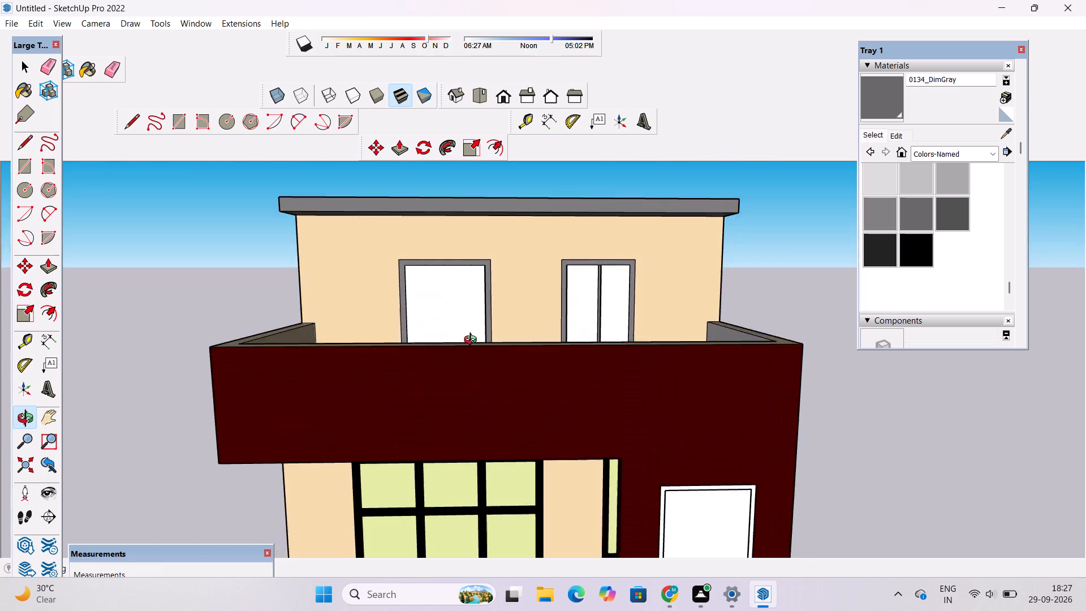
left_click_drag(473, 341, 473, 342)
scroll(456, 285, "up", 4)
left_click_drag(456, 290, 456, 319)
left_click_drag(454, 317, 446, 320)
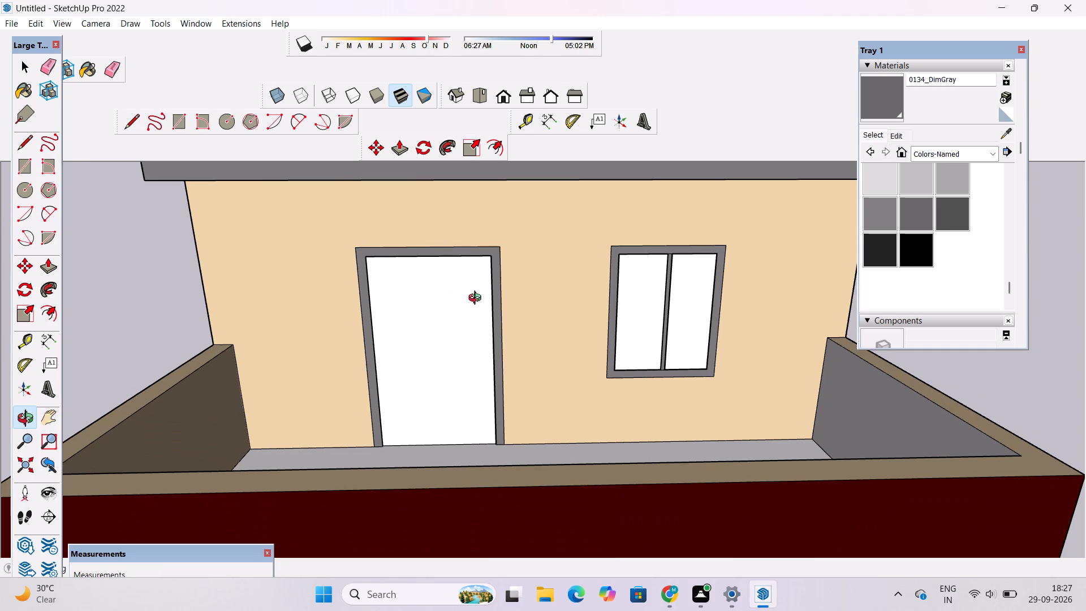
left_click(936, 153)
left_click(938, 276)
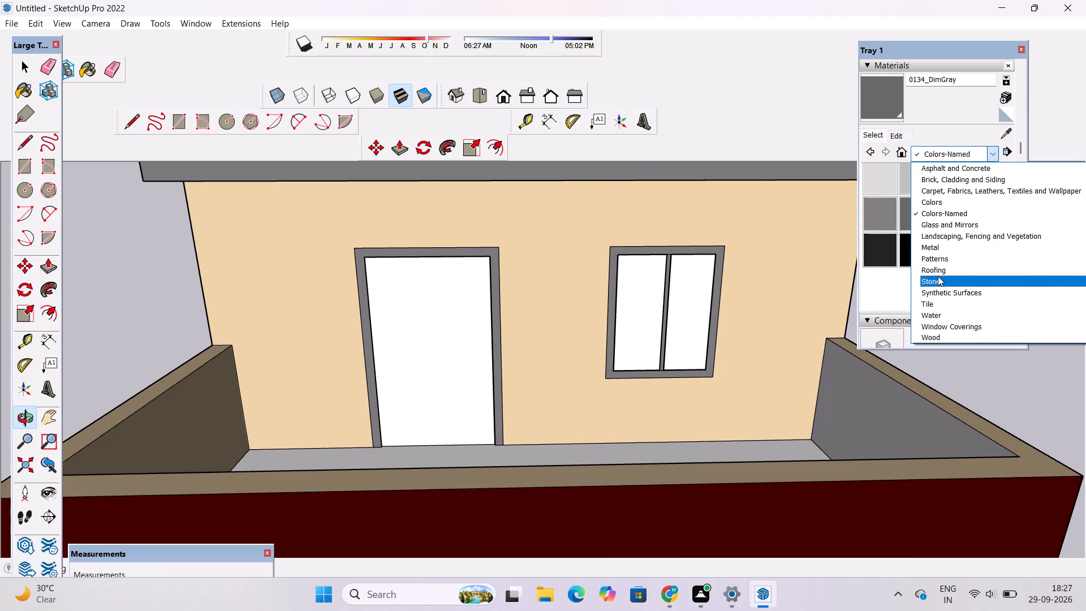
left_click(921, 182)
scroll(667, 449, "up", 4)
left_click(667, 449)
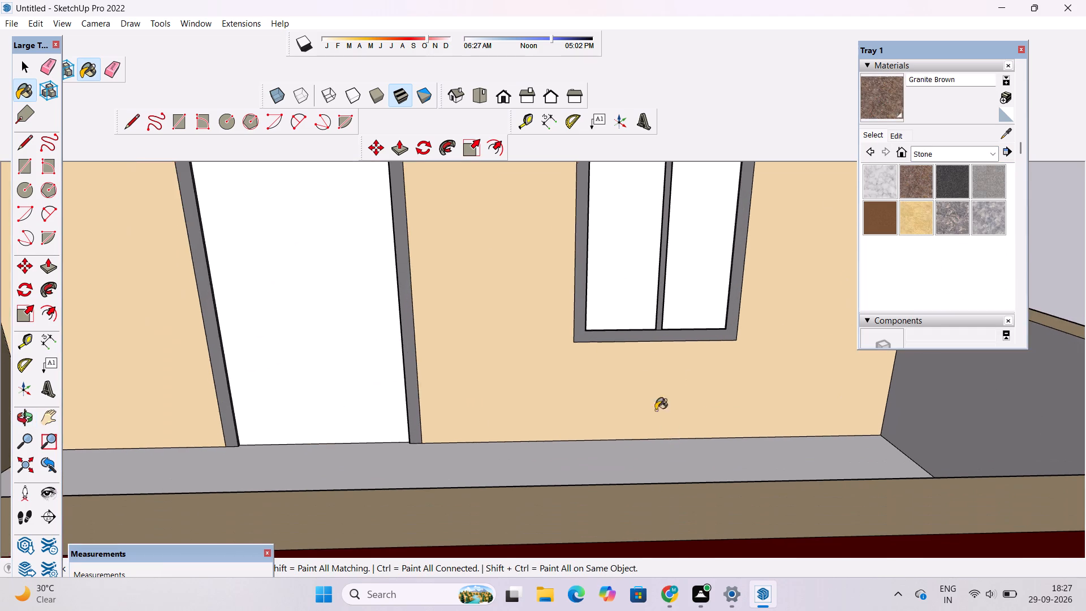
Paint the floors of the upper and lower front balconies with Granite Brown.
scroll(633, 299, "down", 13)
scroll(634, 389, "down", 6)
scroll(620, 453, "up", 6)
scroll(611, 388, "down", 5)
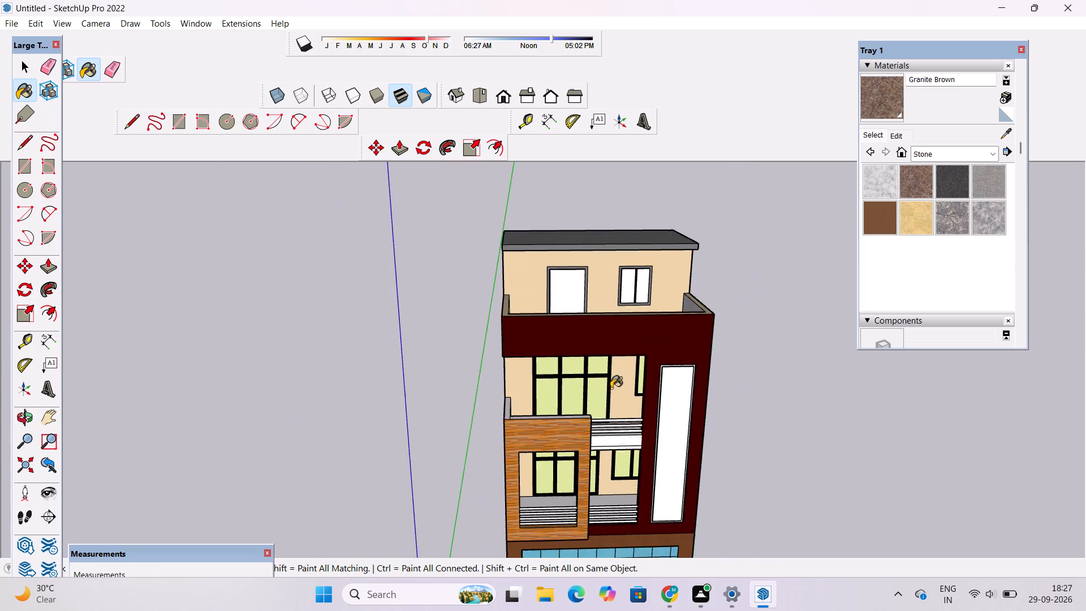
scroll(606, 410, "up", 20)
scroll(606, 410, "up", 2)
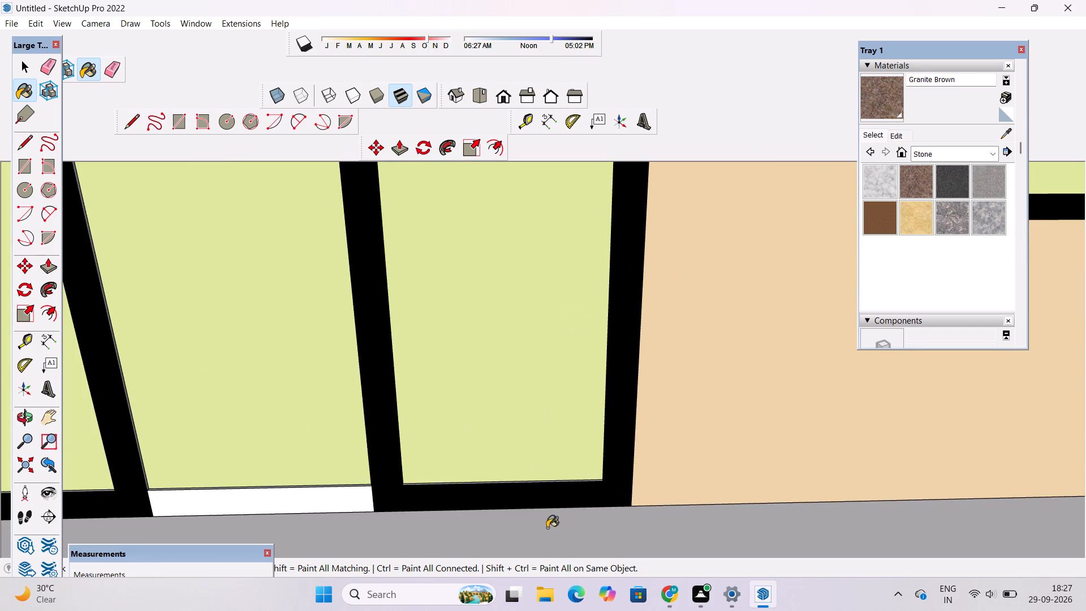
left_click(548, 531)
scroll(476, 301, "down", 20)
scroll(476, 301, "down", 3)
scroll(468, 431, "up", 2)
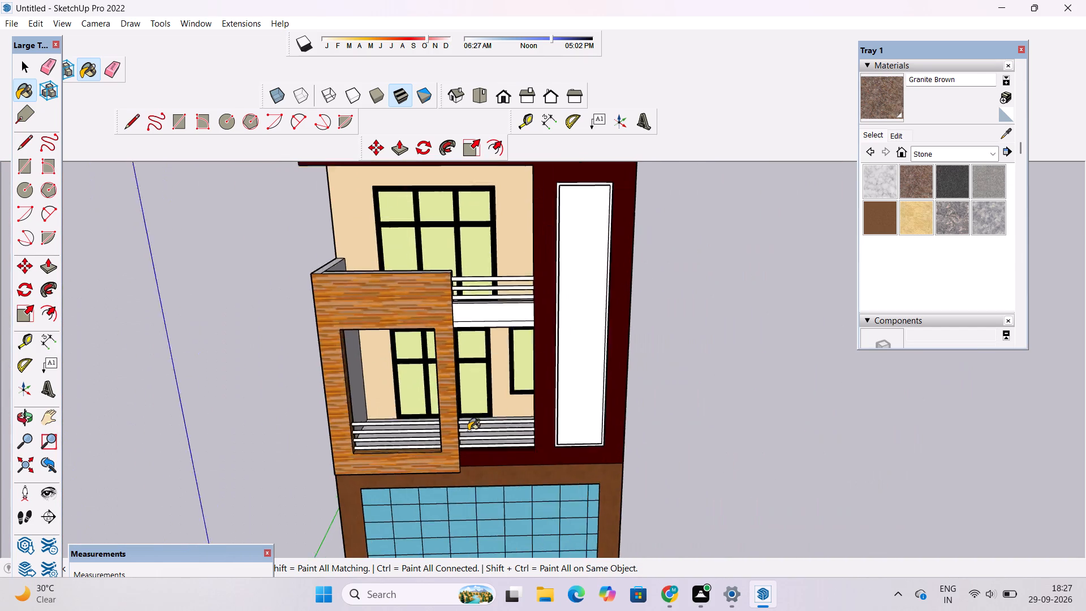
scroll(468, 431, "up", 16)
left_click(475, 452)
scroll(482, 431, "down", 14)
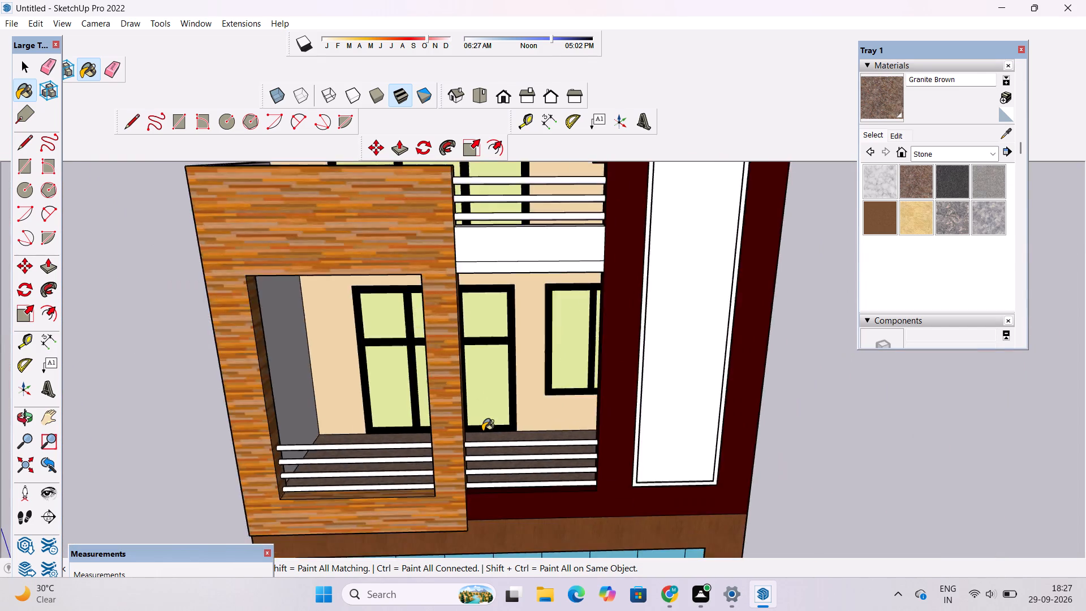
scroll(482, 431, "down", 3)
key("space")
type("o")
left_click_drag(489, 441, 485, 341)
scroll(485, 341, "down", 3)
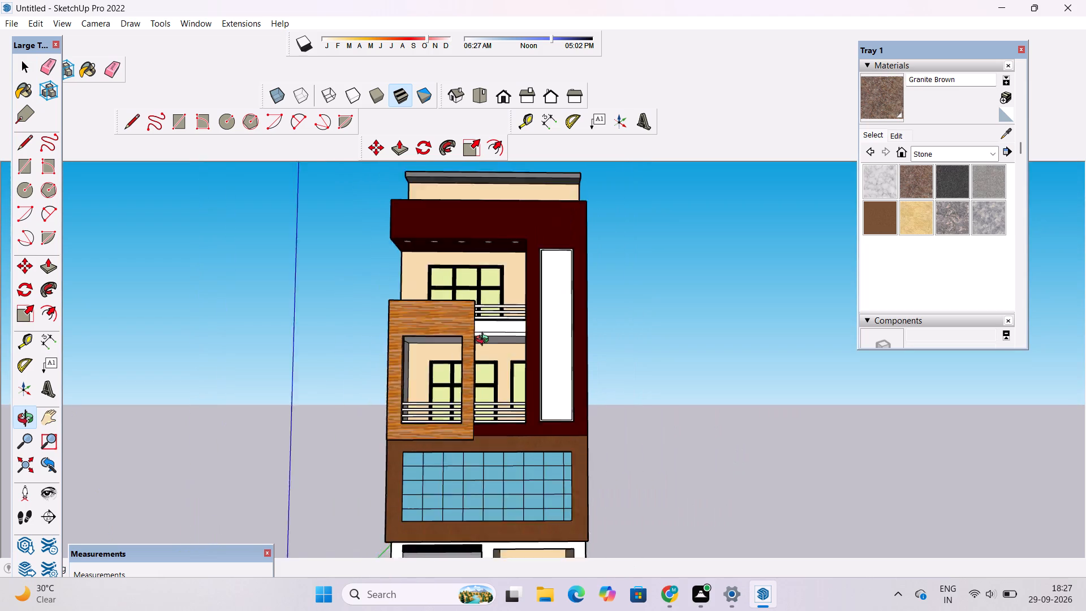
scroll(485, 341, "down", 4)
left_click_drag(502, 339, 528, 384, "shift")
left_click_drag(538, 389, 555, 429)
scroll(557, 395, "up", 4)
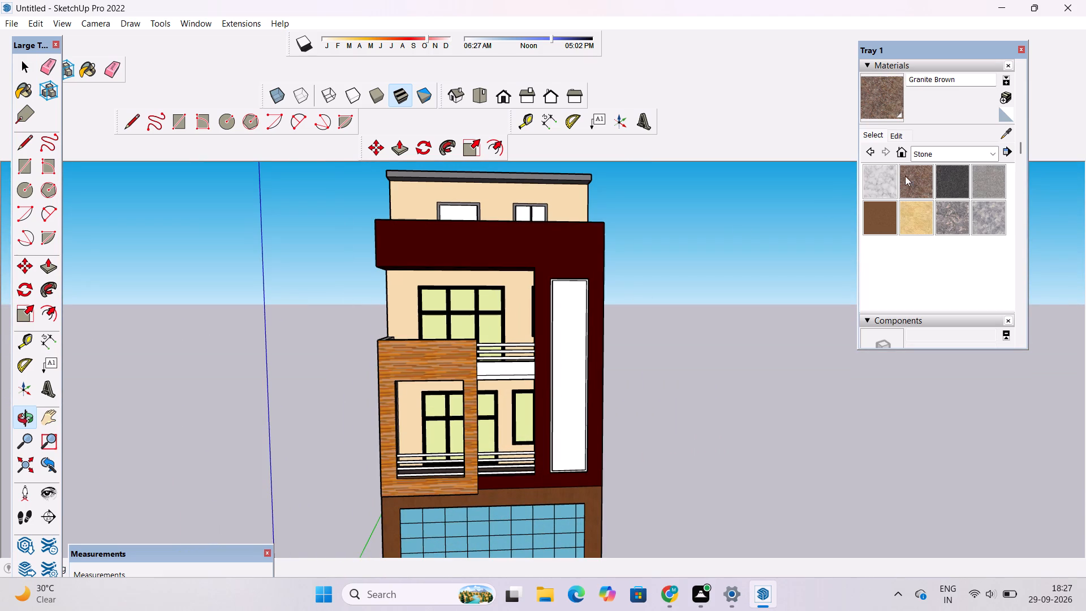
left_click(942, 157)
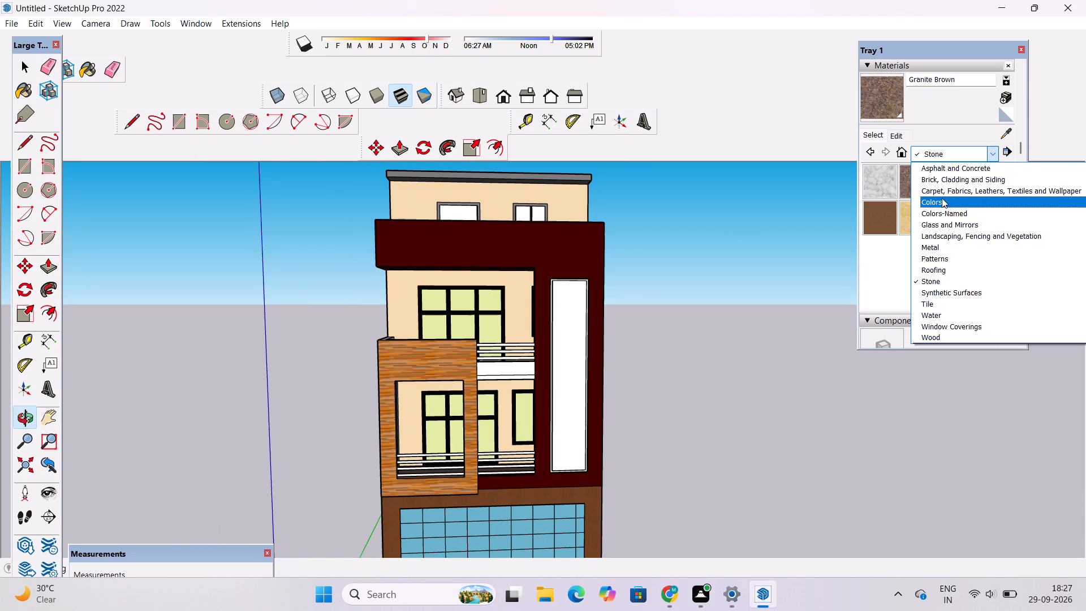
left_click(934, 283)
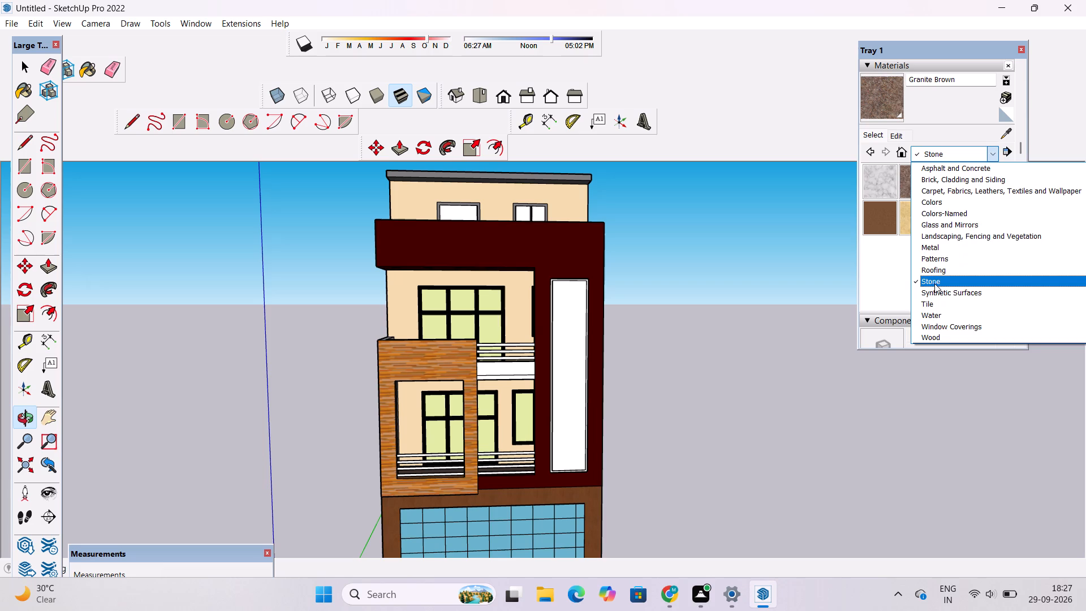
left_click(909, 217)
Paint the tall white vertical panel in the maroon wall with the Checker Plate pattern.
left_click(981, 152)
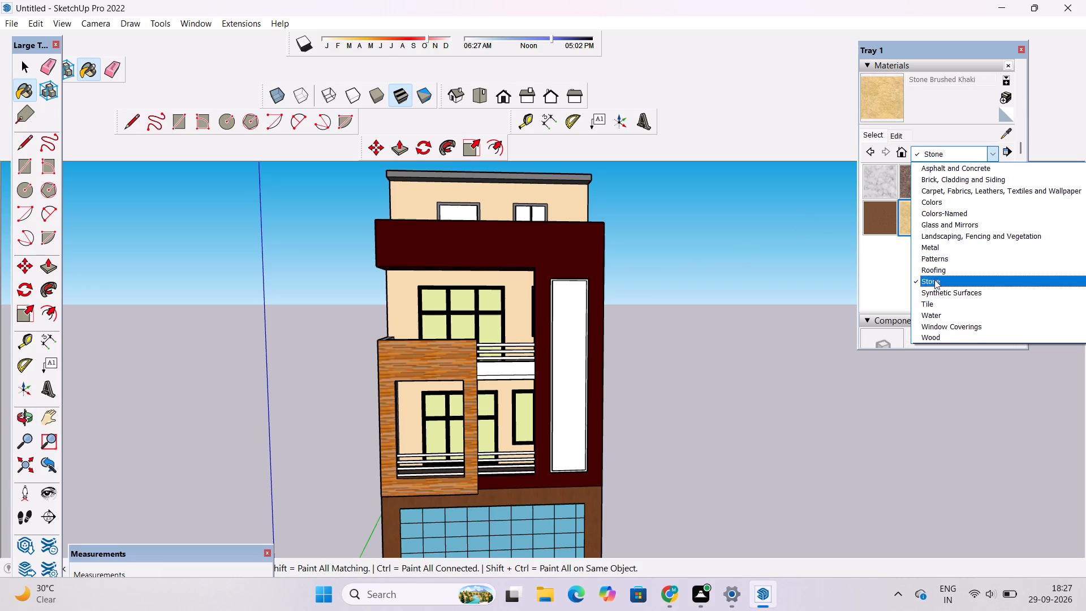
left_click(933, 255)
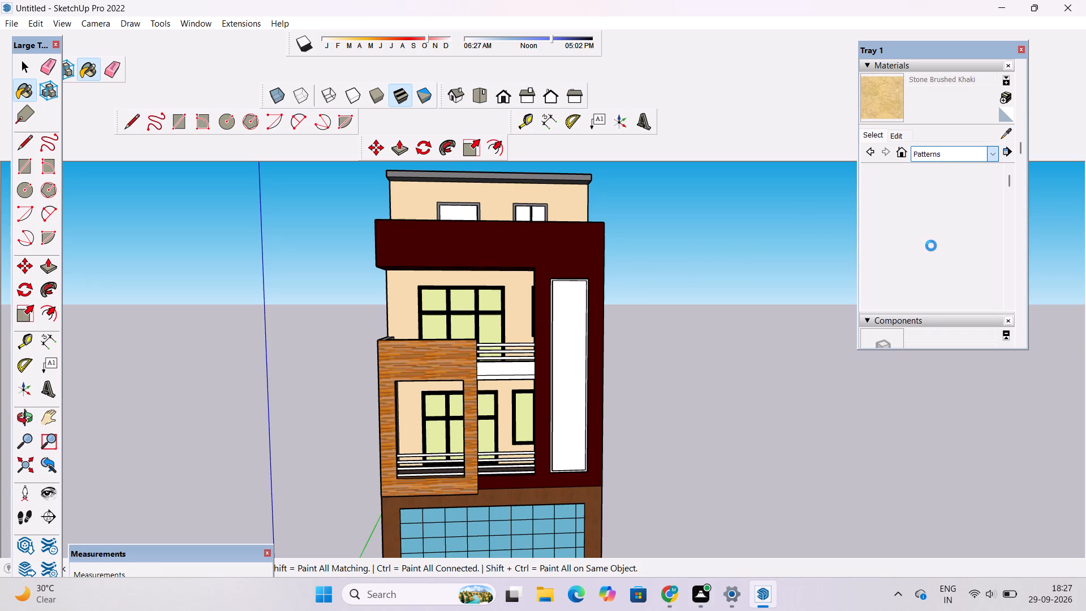
scroll(923, 237, "down", 1)
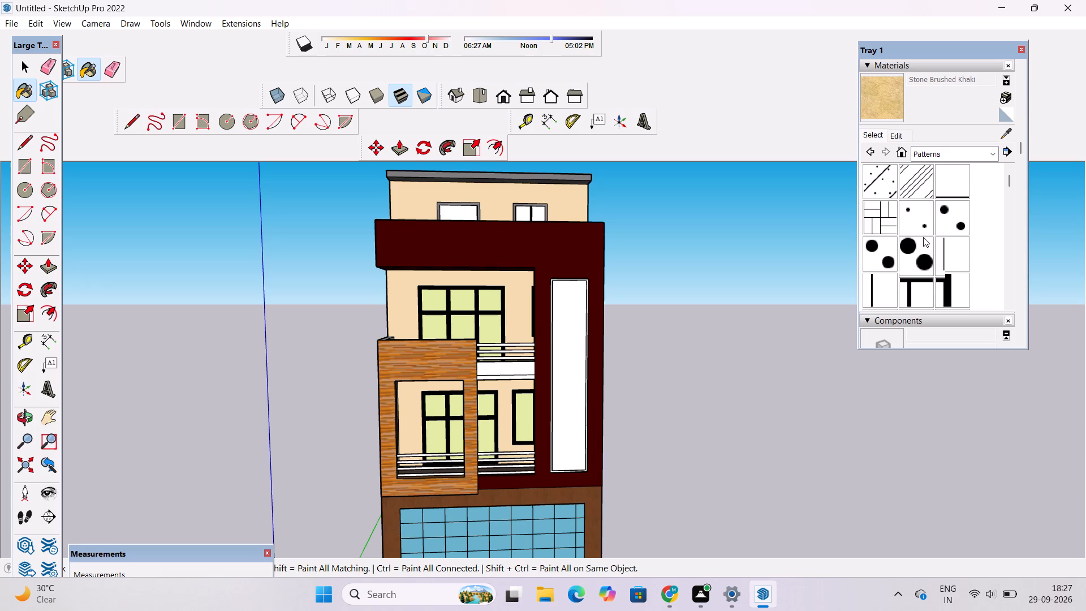
scroll(923, 237, "down", 2)
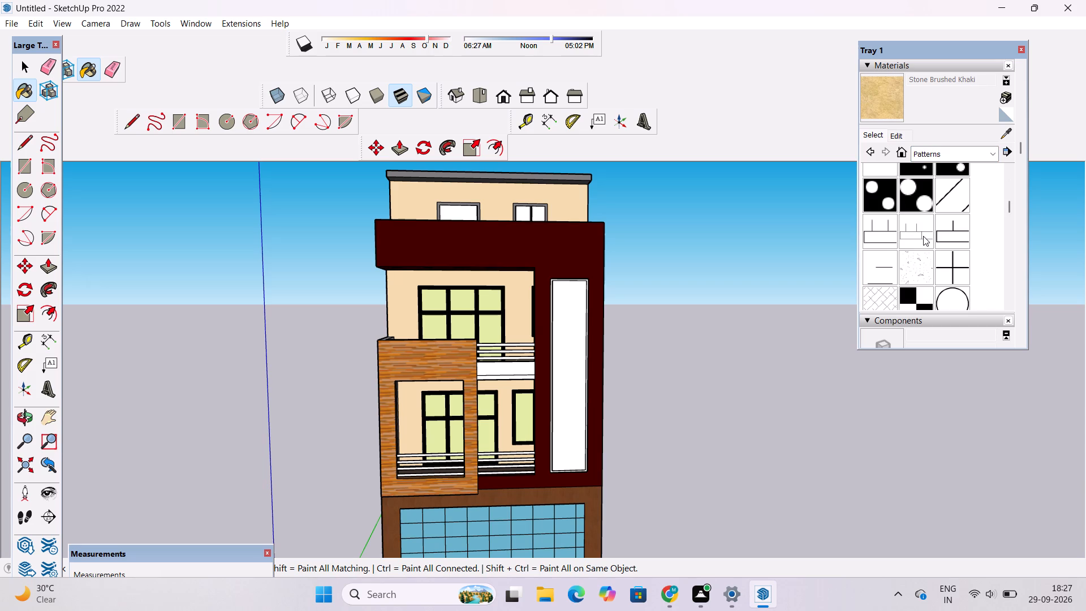
scroll(923, 236, "up", 1)
scroll(891, 258, "down", 1)
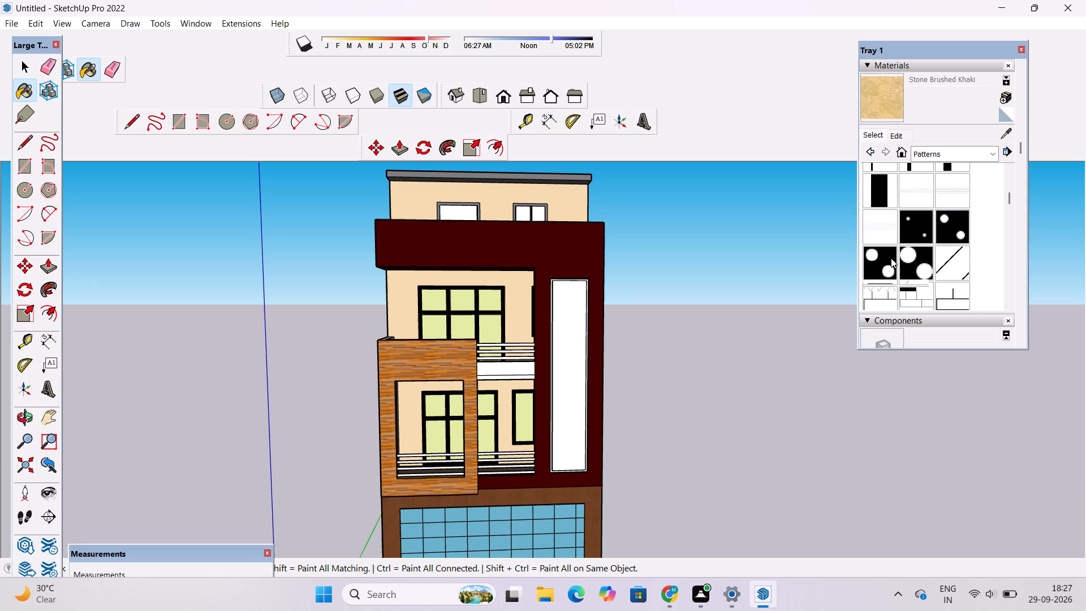
scroll(891, 258, "down", 1)
left_click(884, 244)
left_click(562, 328)
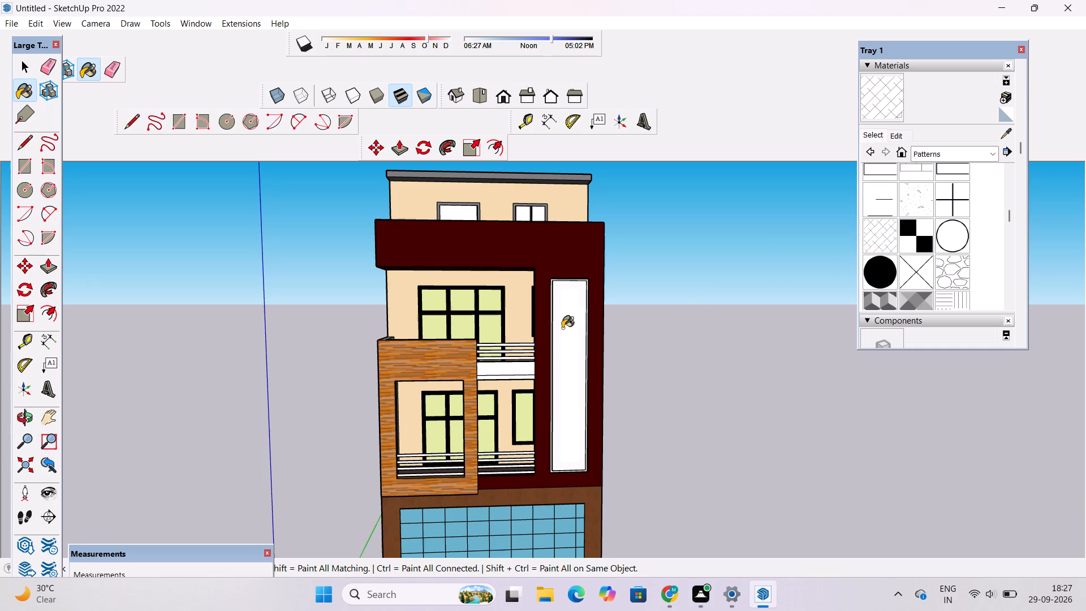
Darken the Checker Plate material to a medium gray and set its texture size to 10'.
left_click(902, 139)
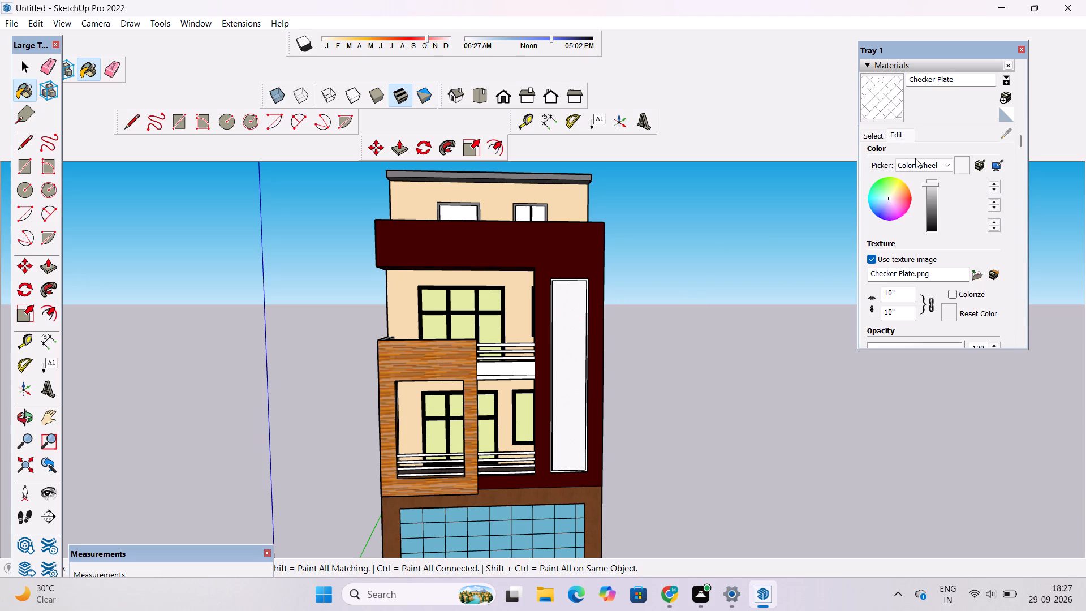
left_click(930, 189)
left_click(932, 199)
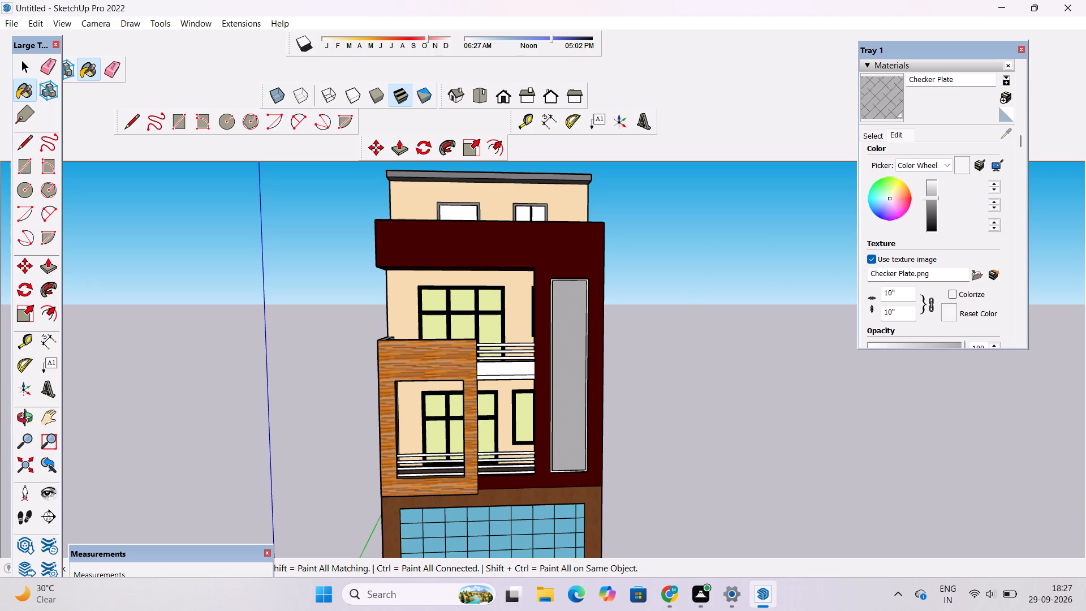
left_click(902, 311)
key("BackSpace")
key("apostrophe")
key("space")
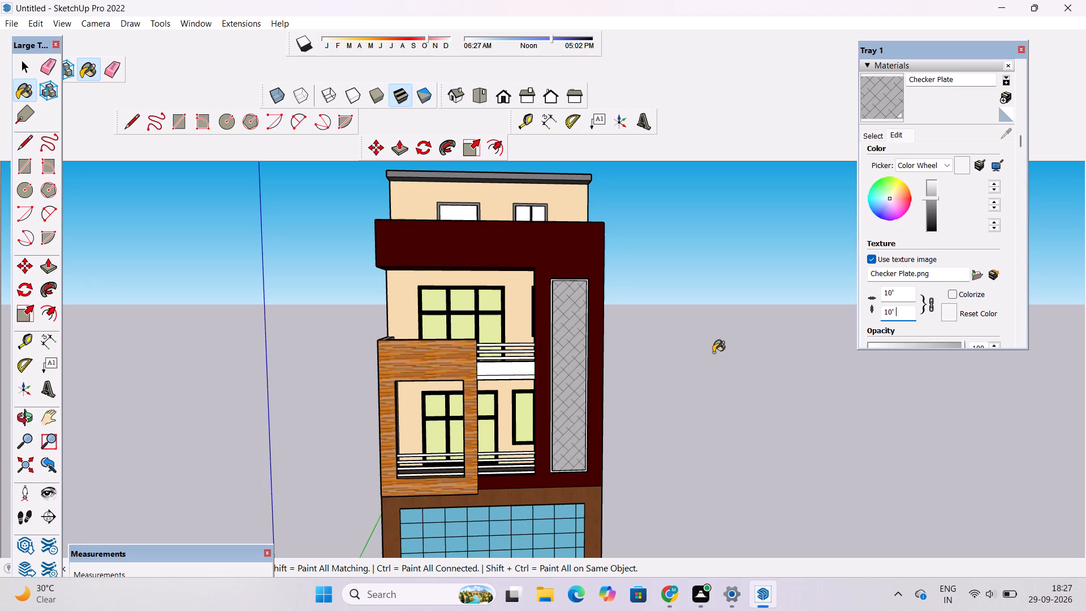
Examine the patterned vertical panel and the lower balcony, including its ceiling and the round lights in the wood frame.
left_click(21, 416)
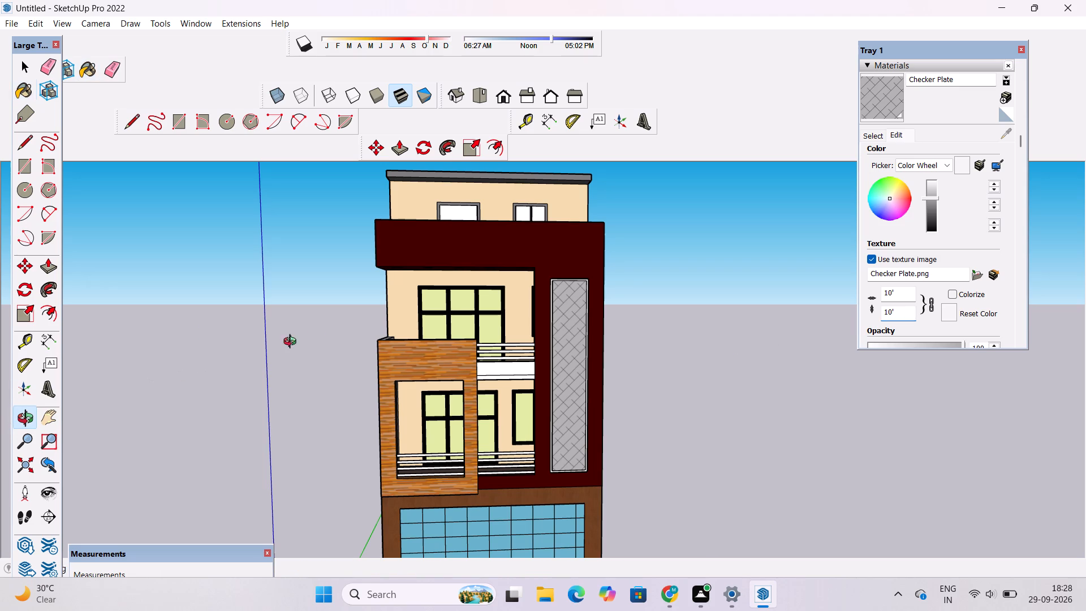
scroll(351, 322, "up", 2)
left_click_drag(482, 321, 368, 325)
scroll(363, 329, "down", 3)
left_click_drag(361, 337, 467, 338)
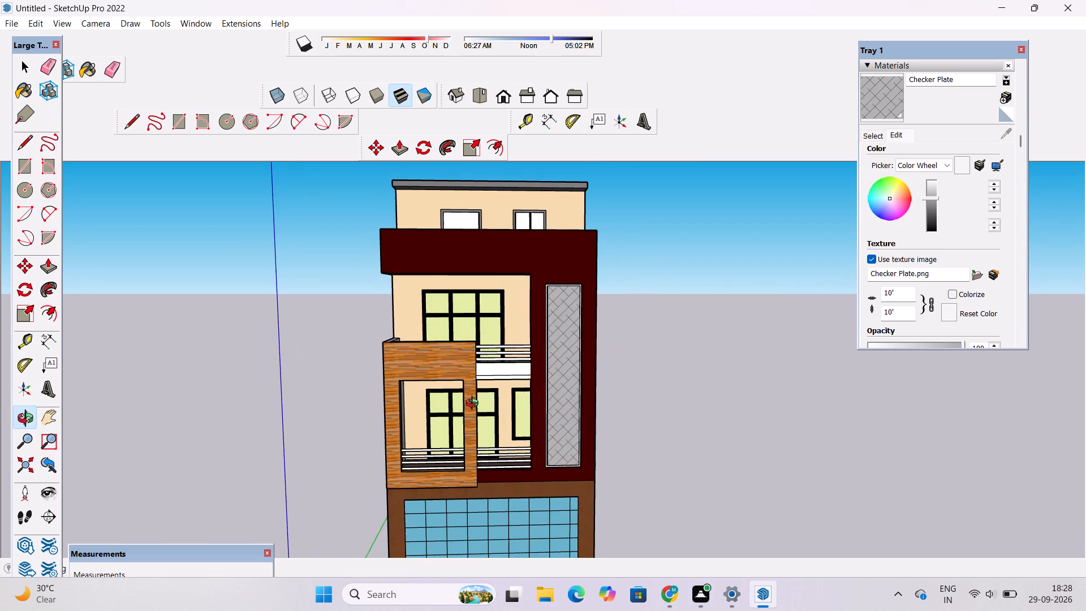
left_click_drag(476, 412, 460, 353)
scroll(460, 351, "up", 3)
left_click_drag(484, 346, 413, 361)
scroll(390, 361, "up", 3)
left_click_drag(401, 371, 374, 335)
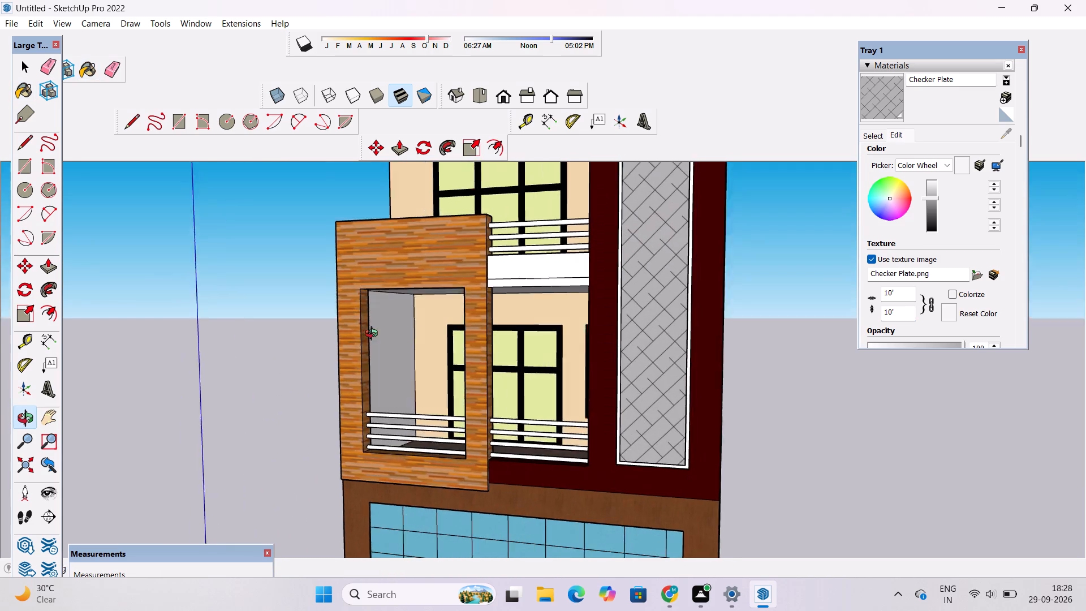
left_click_drag(374, 335, 374, 335)
left_click_drag(374, 335, 376, 317, "shift")
scroll(383, 322, "up", 3)
left_click_drag(458, 321, 535, 247)
left_click_drag(485, 294, 503, 235)
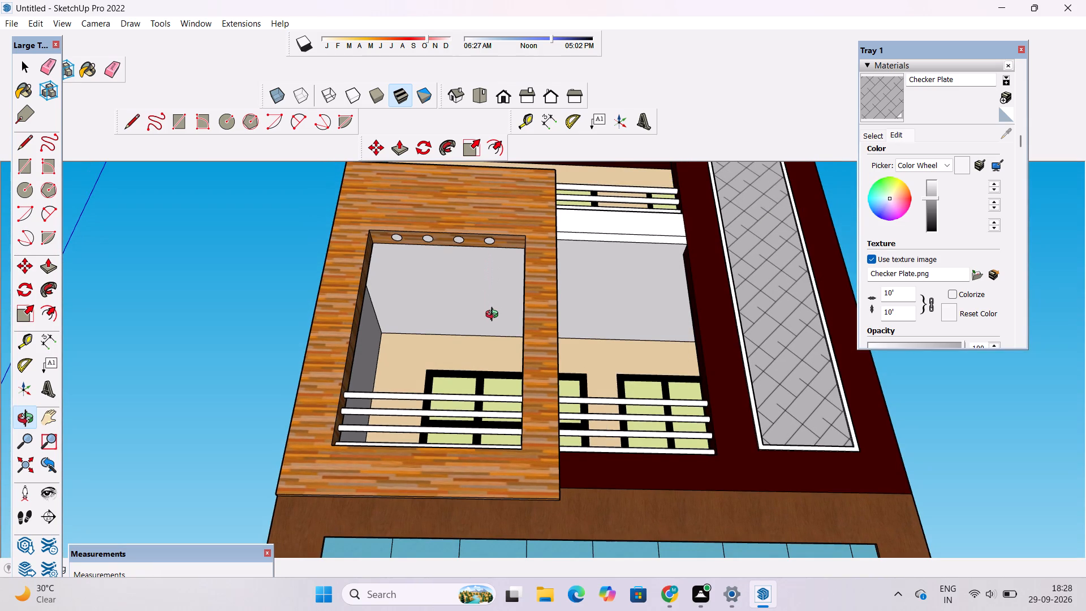
left_click_drag(494, 316, 499, 270)
left_click(499, 270, "shift")
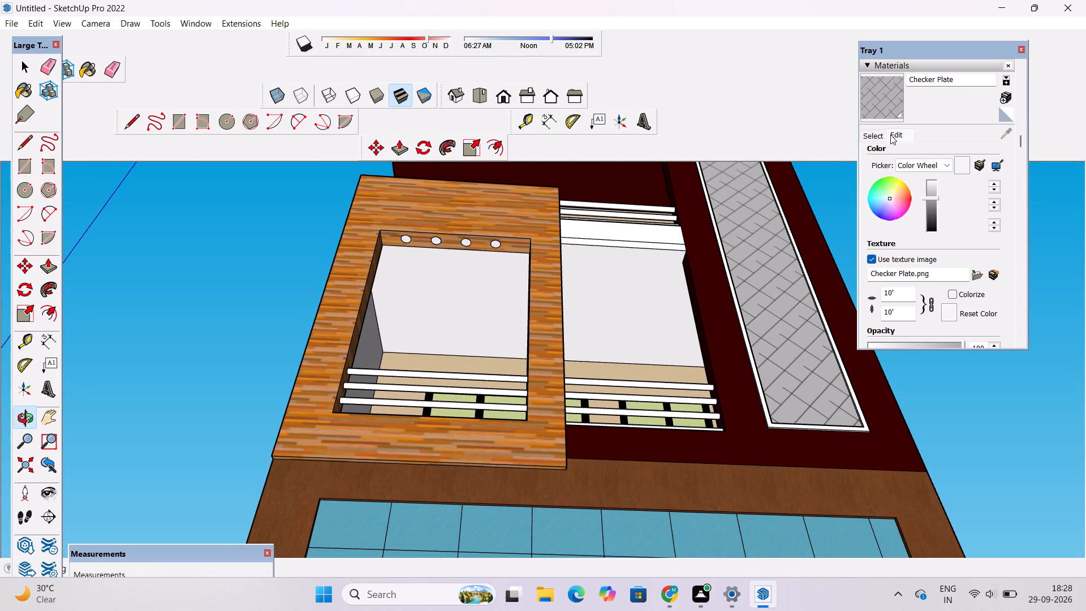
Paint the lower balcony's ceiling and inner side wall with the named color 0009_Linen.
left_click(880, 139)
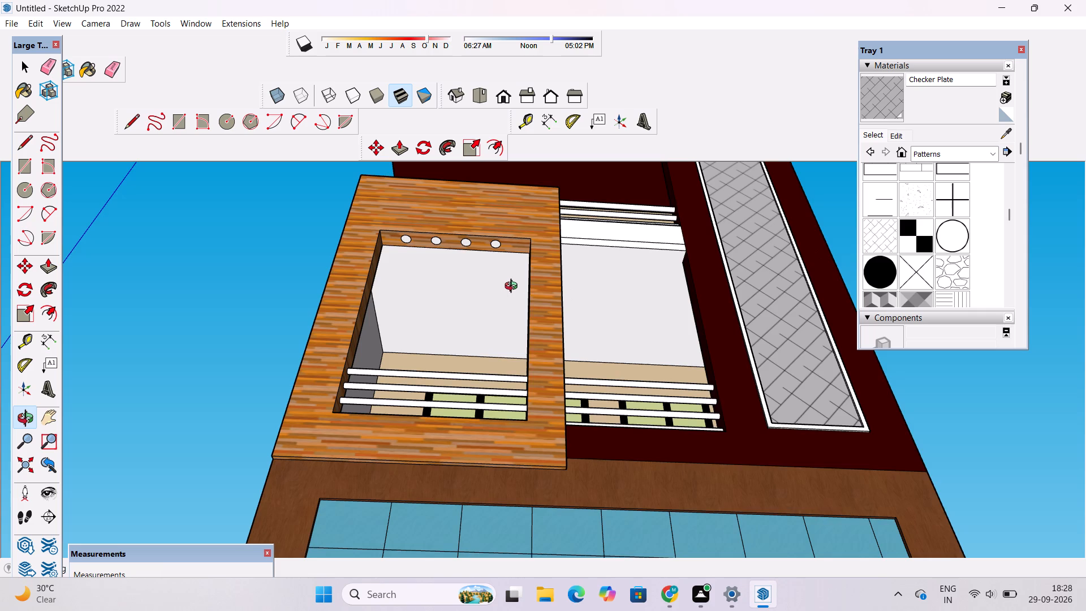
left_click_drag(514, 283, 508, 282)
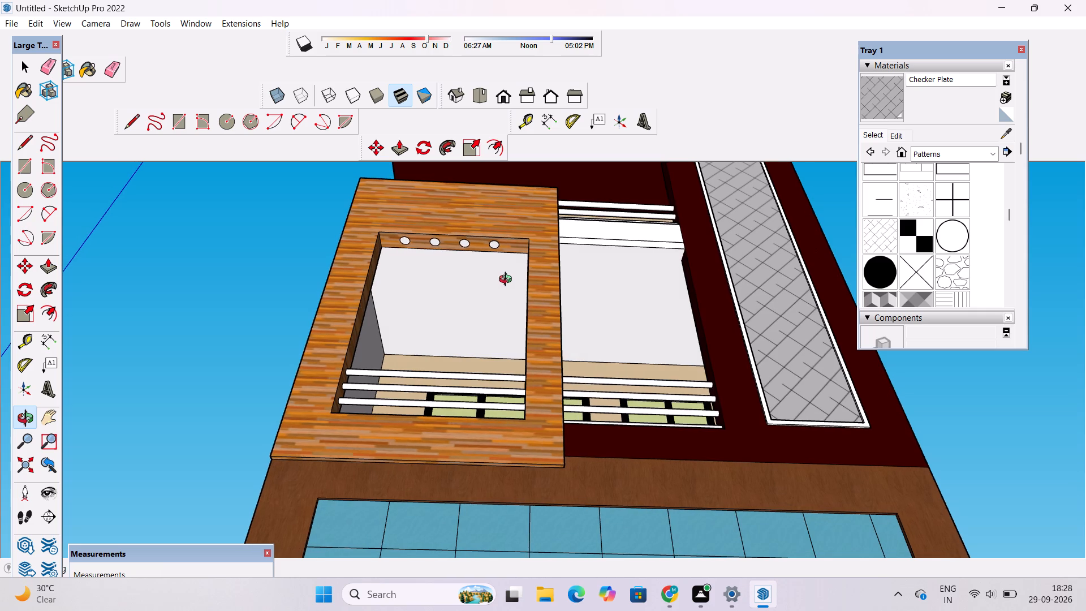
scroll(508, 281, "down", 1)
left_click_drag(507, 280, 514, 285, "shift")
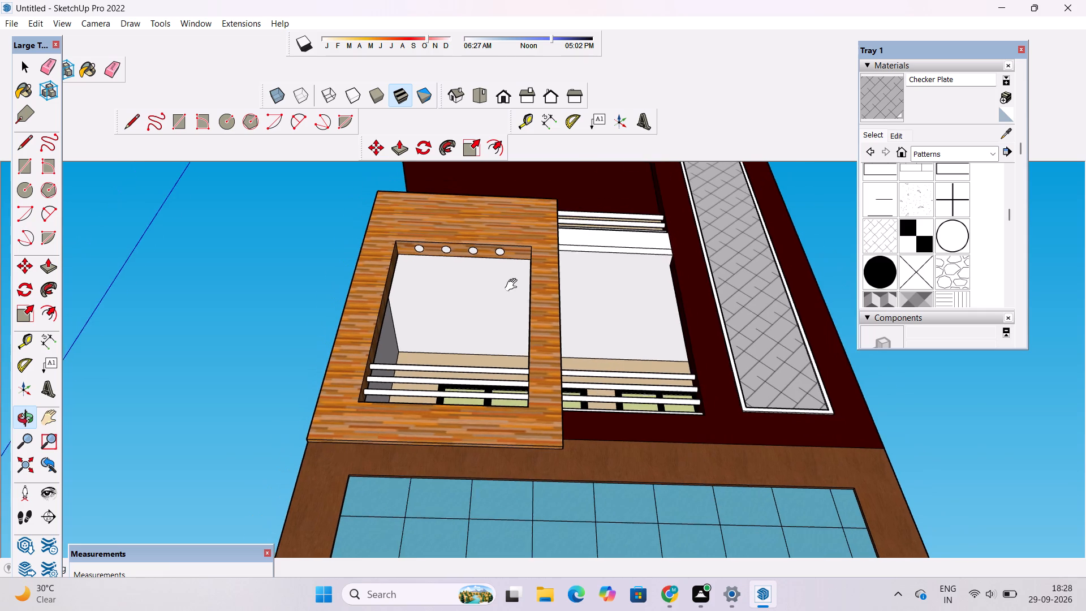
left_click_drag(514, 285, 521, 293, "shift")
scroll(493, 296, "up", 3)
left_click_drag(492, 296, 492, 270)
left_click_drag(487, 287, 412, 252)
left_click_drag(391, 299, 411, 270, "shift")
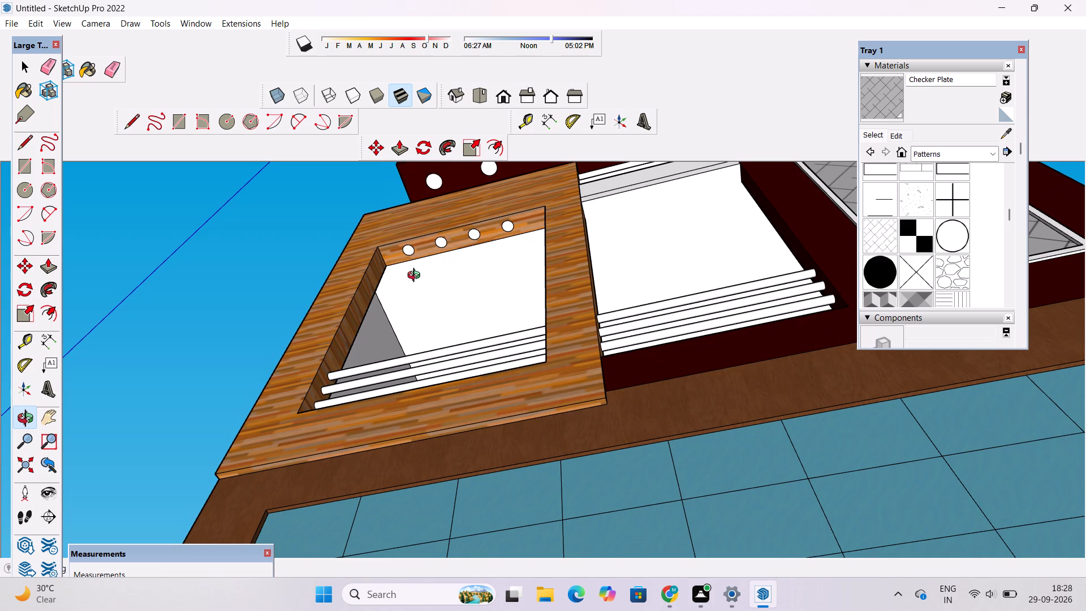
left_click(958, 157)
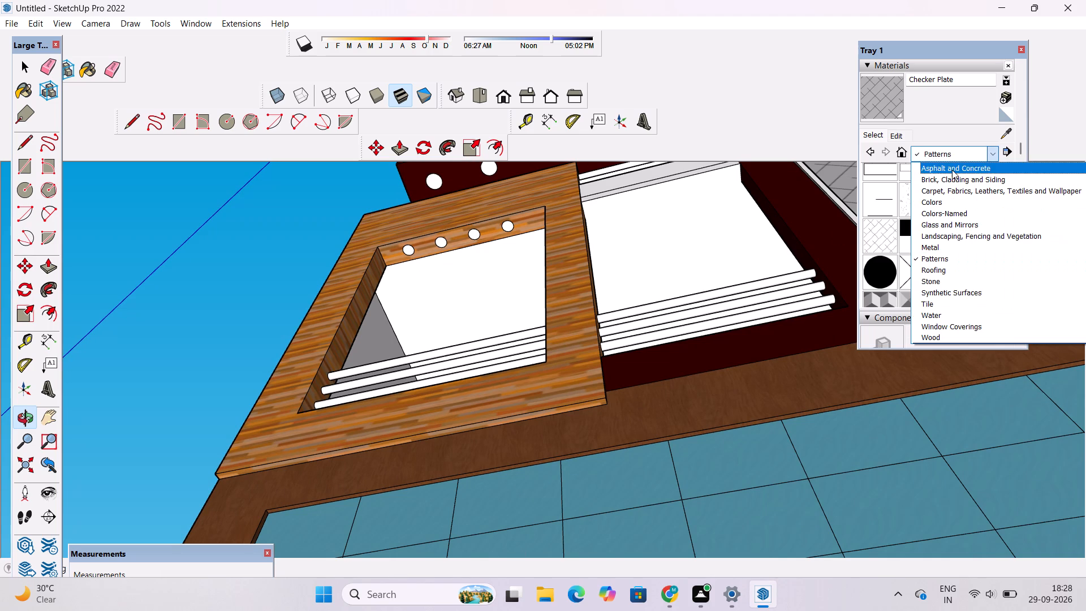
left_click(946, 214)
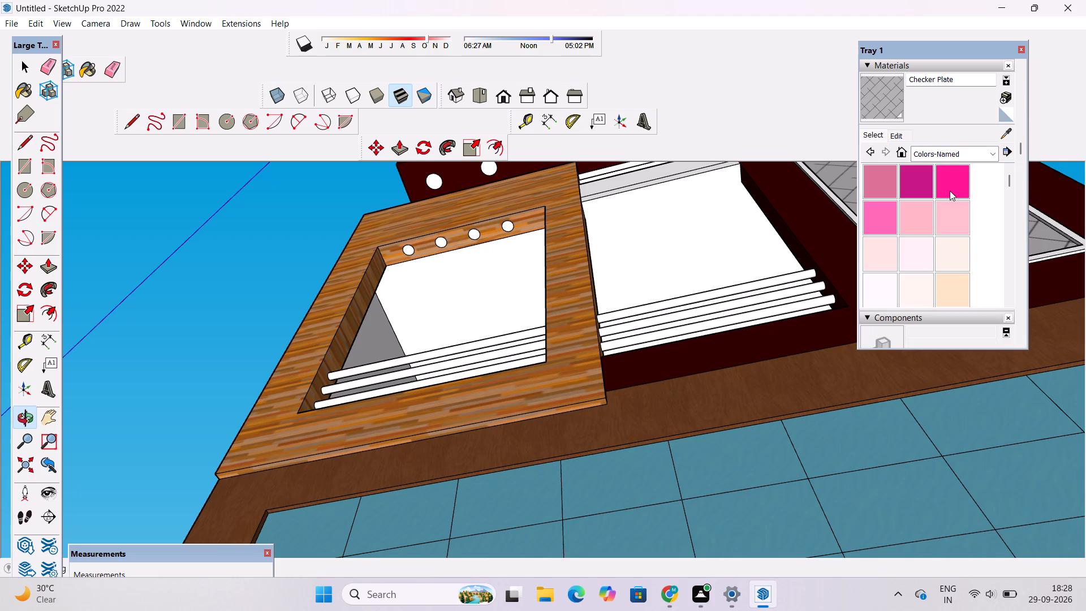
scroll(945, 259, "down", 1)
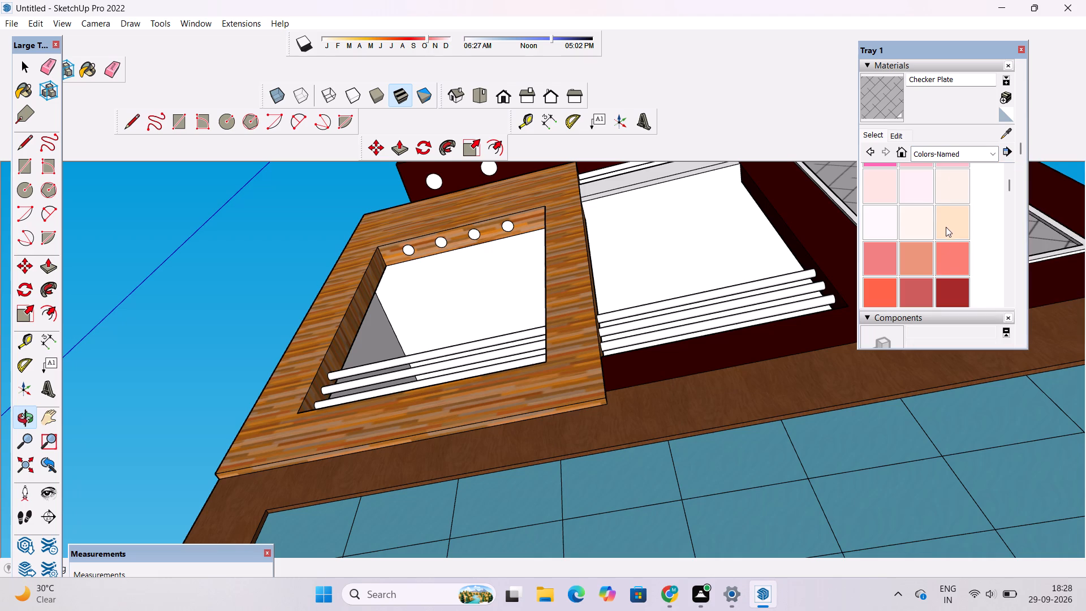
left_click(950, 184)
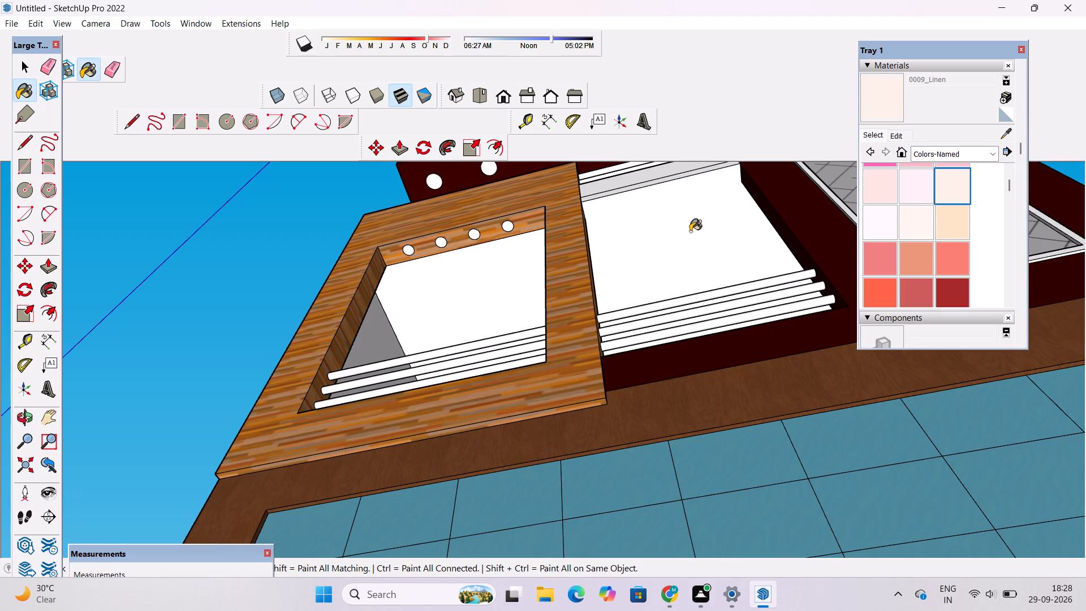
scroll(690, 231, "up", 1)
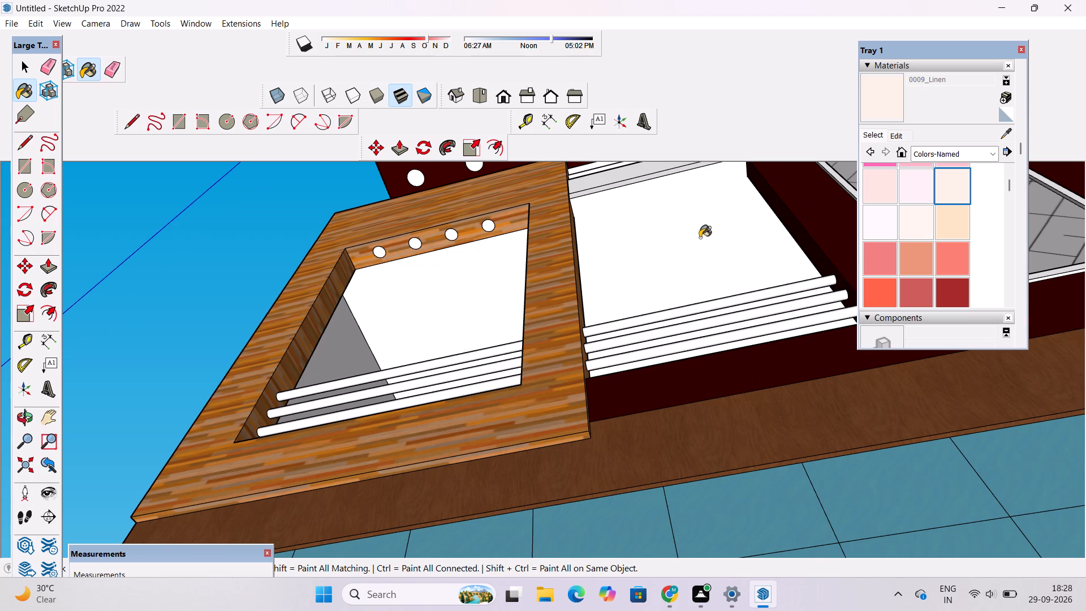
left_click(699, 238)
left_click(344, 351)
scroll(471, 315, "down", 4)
Examine the lower balcony's ceiling, side wall and round frame lights from several angles.
key("o")
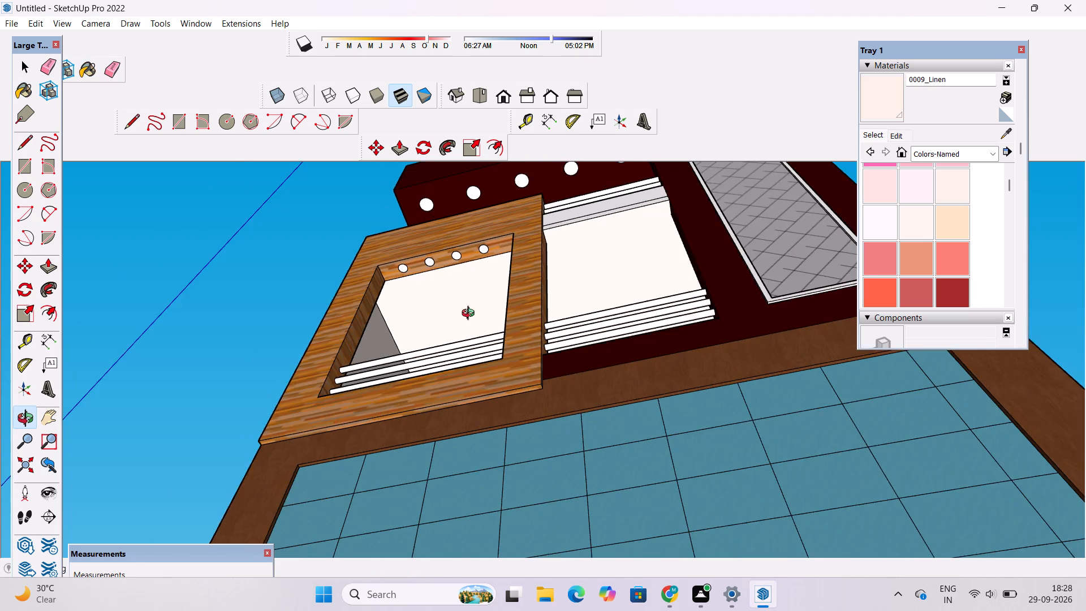
left_click_drag(578, 259, 618, 429)
scroll(592, 376, "down", 4)
scroll(600, 311, "up", 5)
left_click_drag(606, 328, 545, 368)
left_click_drag(521, 376, 526, 350)
left_click_drag(550, 358, 533, 376)
scroll(551, 348, "up", 1)
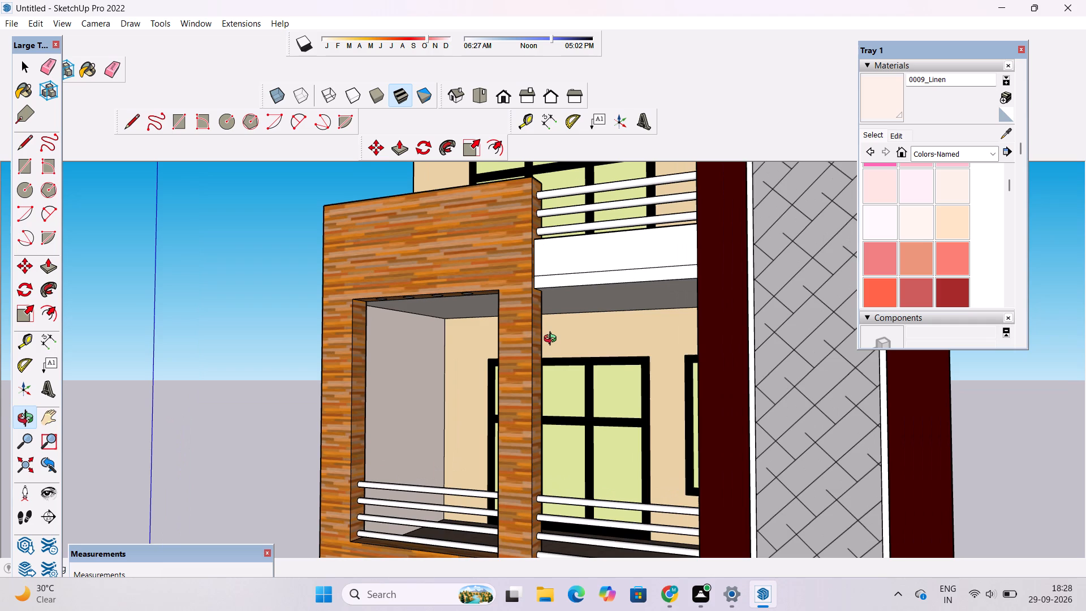
scroll(553, 342, "down", 1)
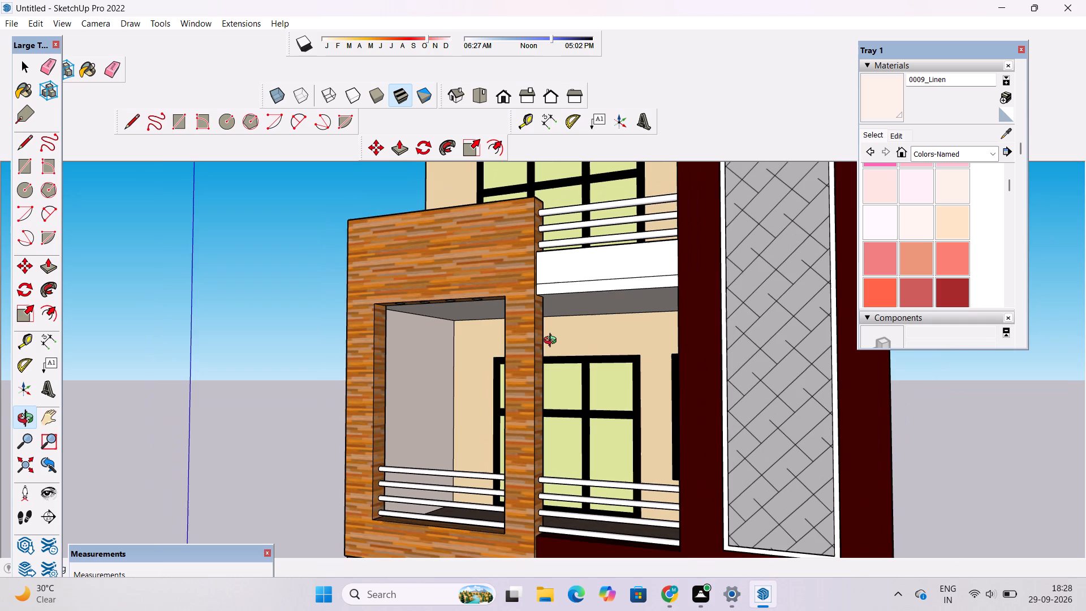
left_click_drag(550, 354, 583, 301, "shift")
left_click_drag(531, 284, 531, 254)
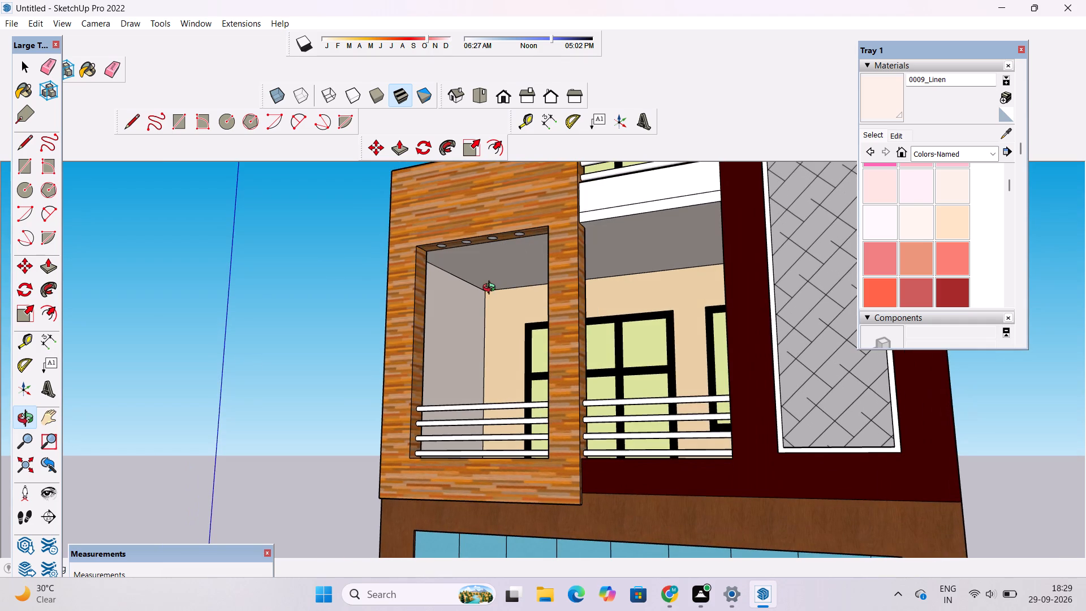
left_click_drag(499, 316, 514, 245)
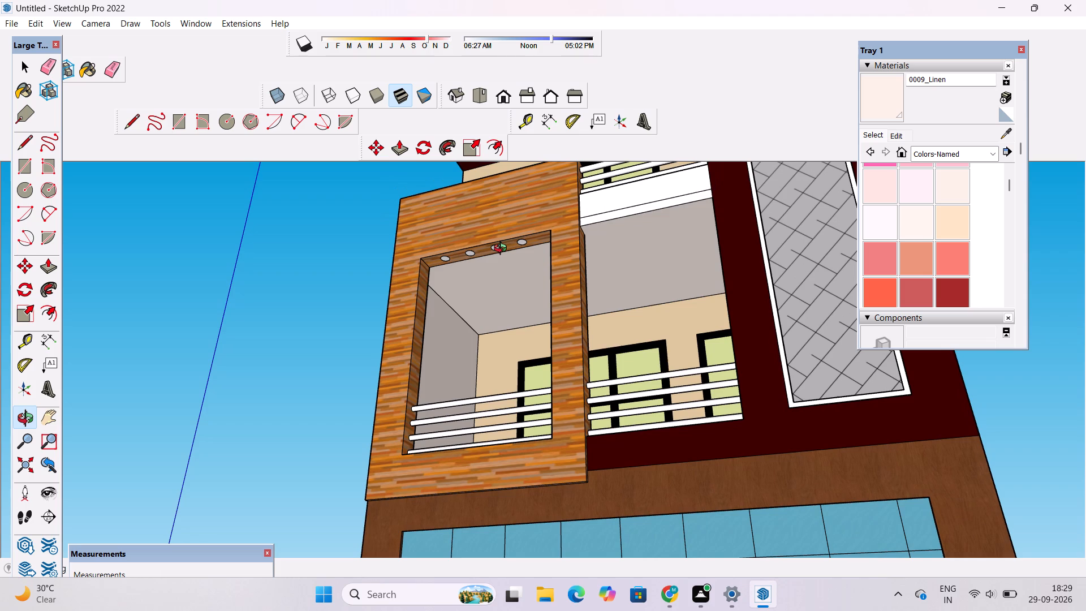
scroll(503, 262, "up", 4)
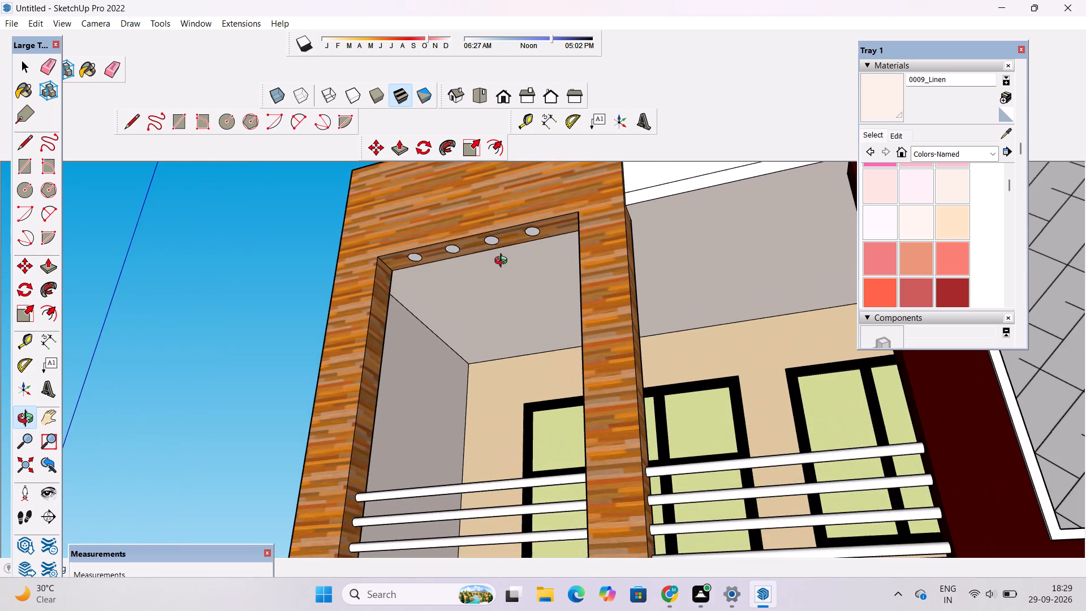
scroll(503, 262, "down", 2)
left_click_drag(497, 329, 567, 181)
left_click_drag(523, 342, 498, 399)
left_click_drag(492, 395, 493, 316, "shift")
left_click_drag(493, 316, 523, 405)
scroll(495, 287, "down", 7)
left_click_drag(499, 286, 329, 343)
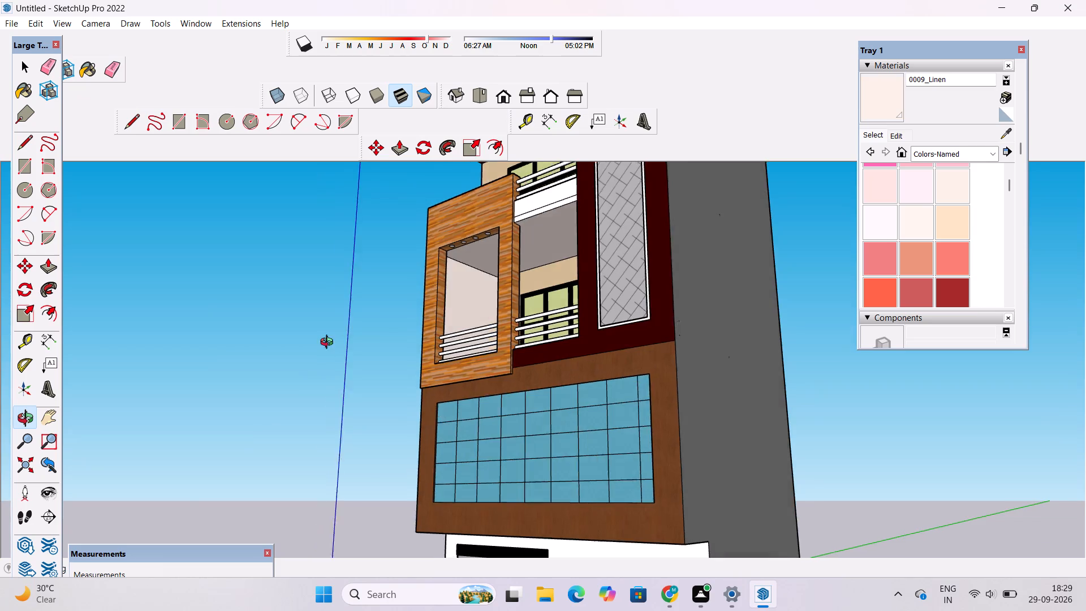
left_click_drag(329, 343, 329, 345)
scroll(520, 227, "up", 9)
left_click_drag(518, 252, 549, 261)
left_click(549, 264)
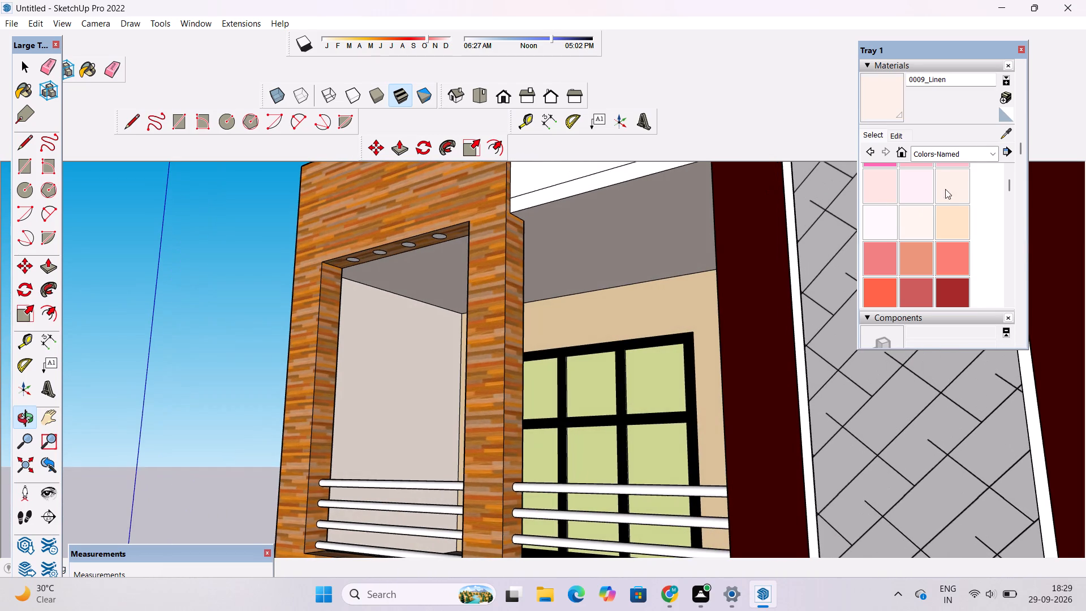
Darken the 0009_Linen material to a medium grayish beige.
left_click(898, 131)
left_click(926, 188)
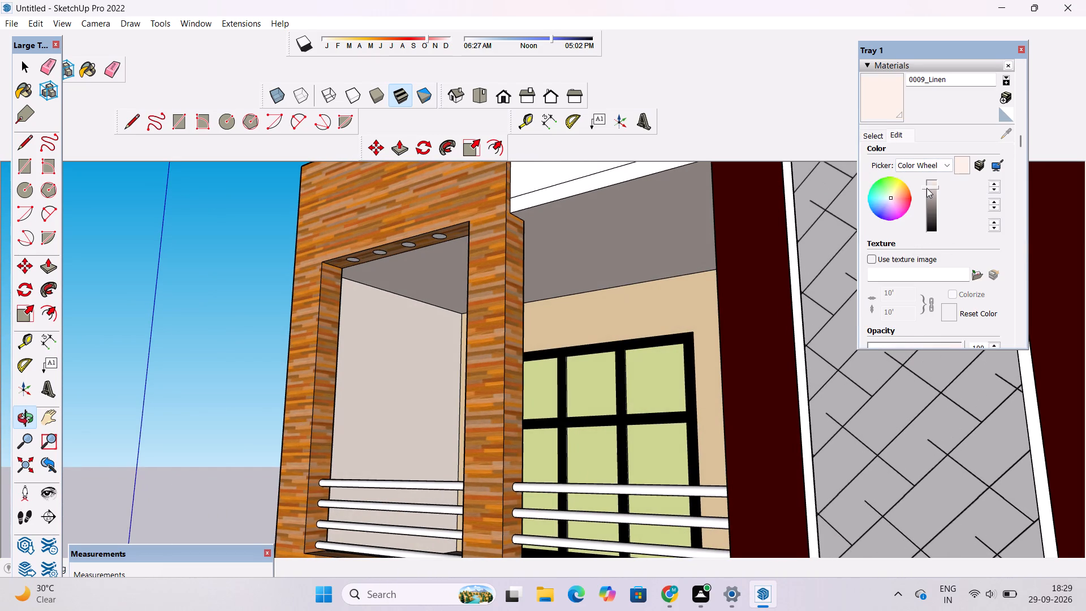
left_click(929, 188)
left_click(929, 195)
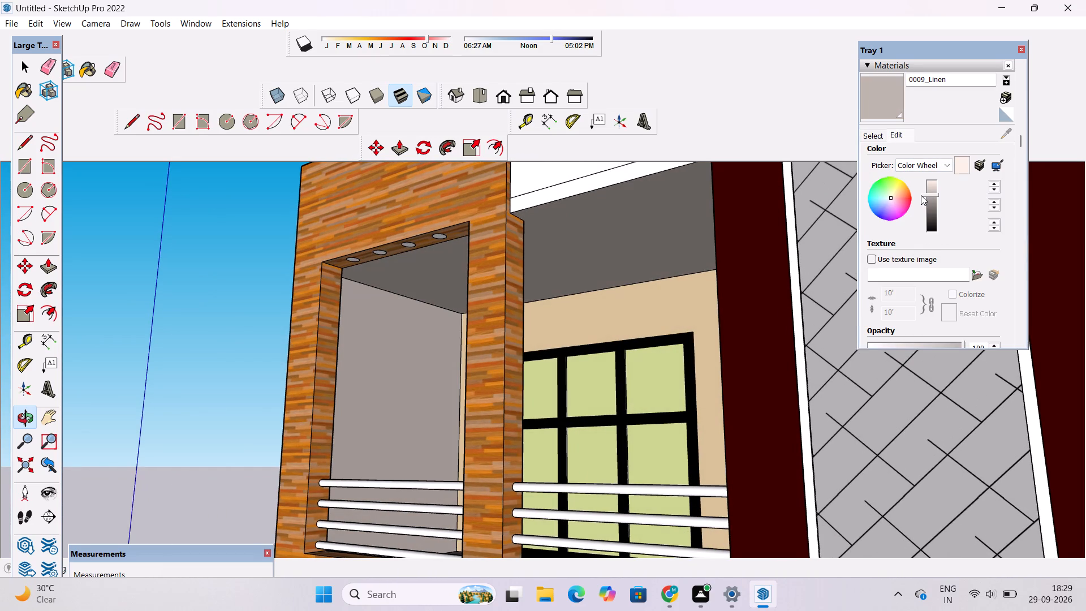
Paint the lower balcony's ceiling and inner side wall with the named color 0007_MistyRose.
key("o")
scroll(669, 229, "down", 7)
left_click_drag(620, 285, 731, 190)
left_click_drag(637, 268, 682, 382)
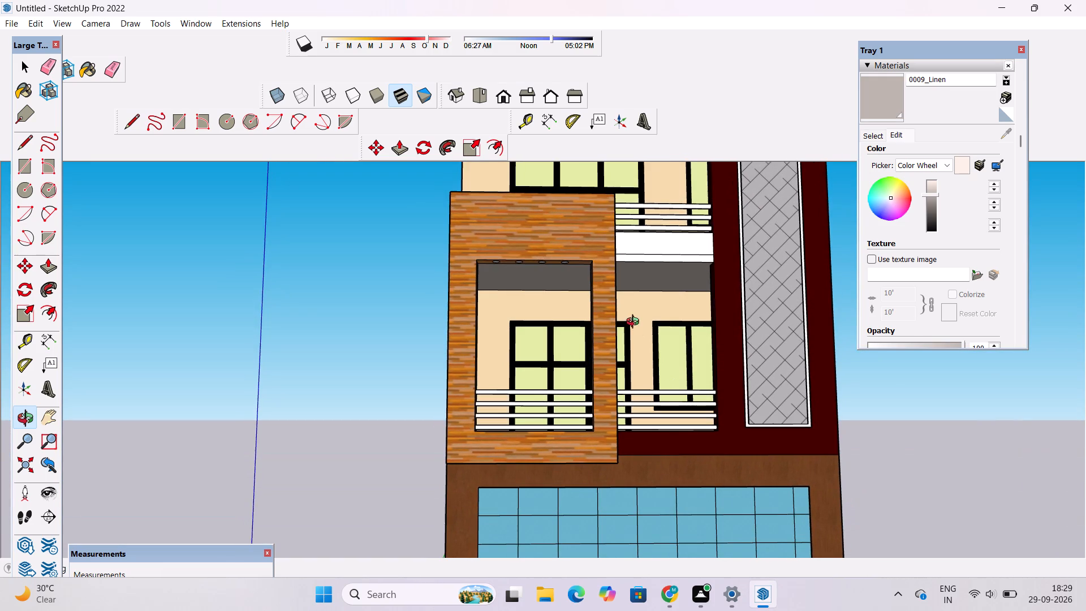
left_click(880, 134)
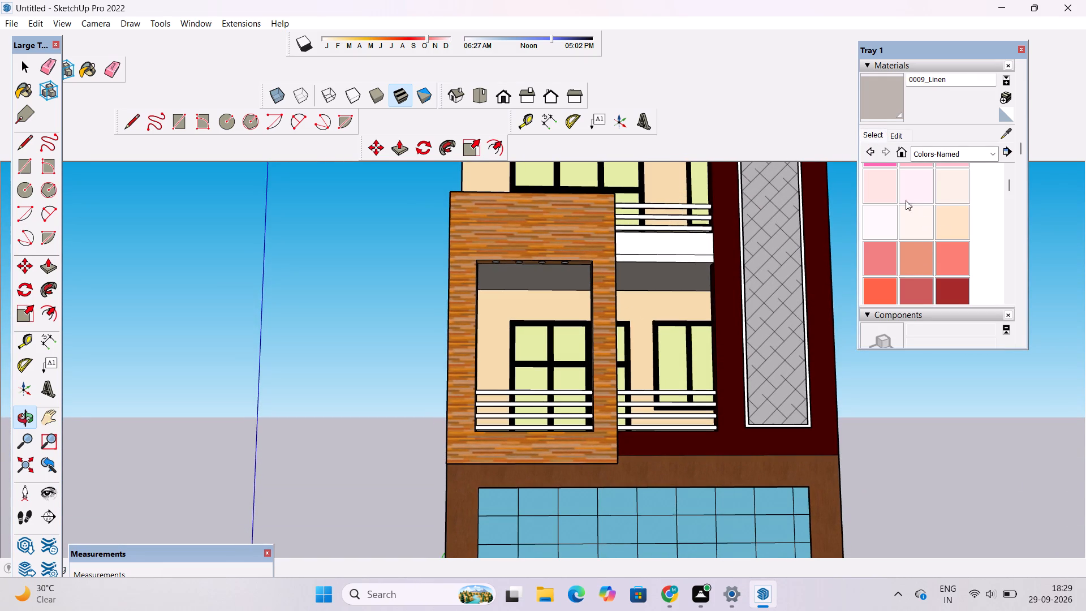
left_click(880, 189)
scroll(562, 277, "up", 10)
left_click(561, 272)
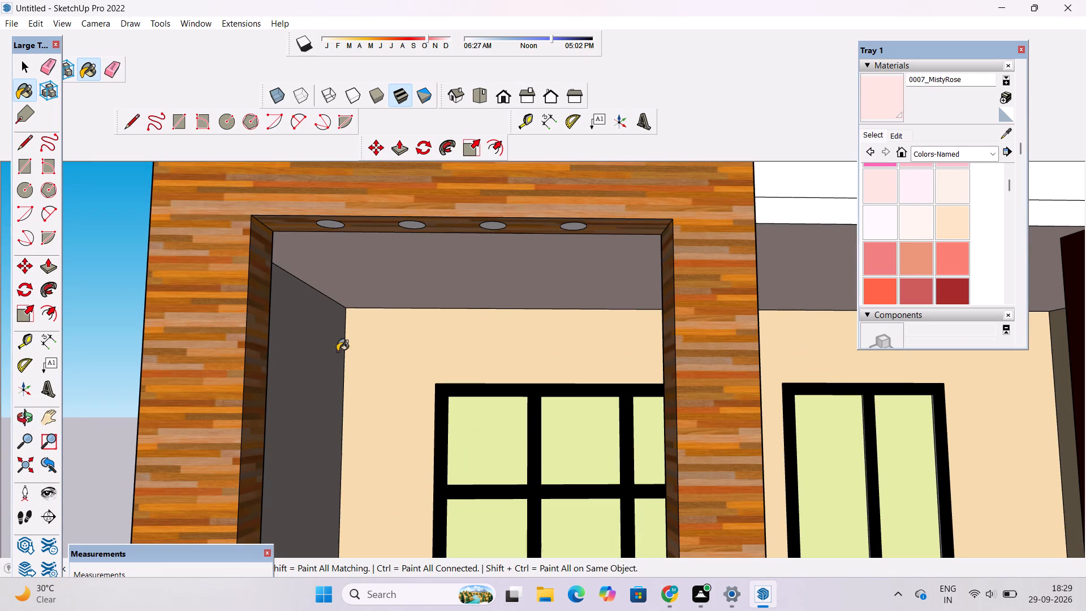
left_click(318, 360)
Examine the repainted balcony, the whole facade and the ground-floor shopfront for surfaces still lacking a material.
key("o")
scroll(433, 325, "down", 7)
left_click_drag(495, 309, 694, 322)
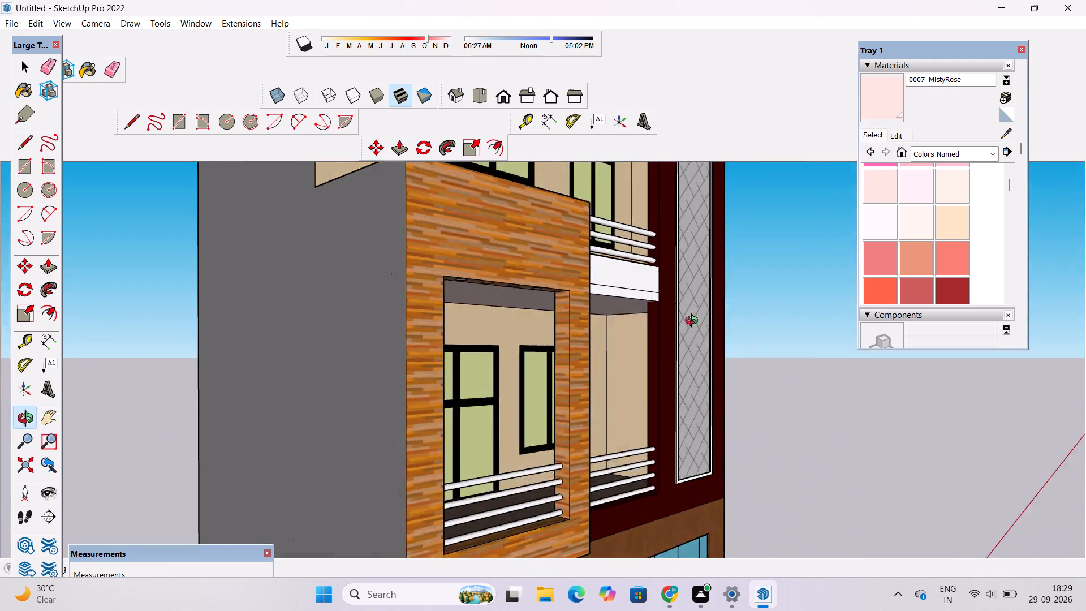
left_click_drag(694, 322, 687, 275)
left_click_drag(640, 347, 592, 337)
scroll(592, 328, "down", 6)
scroll(593, 313, "up", 2)
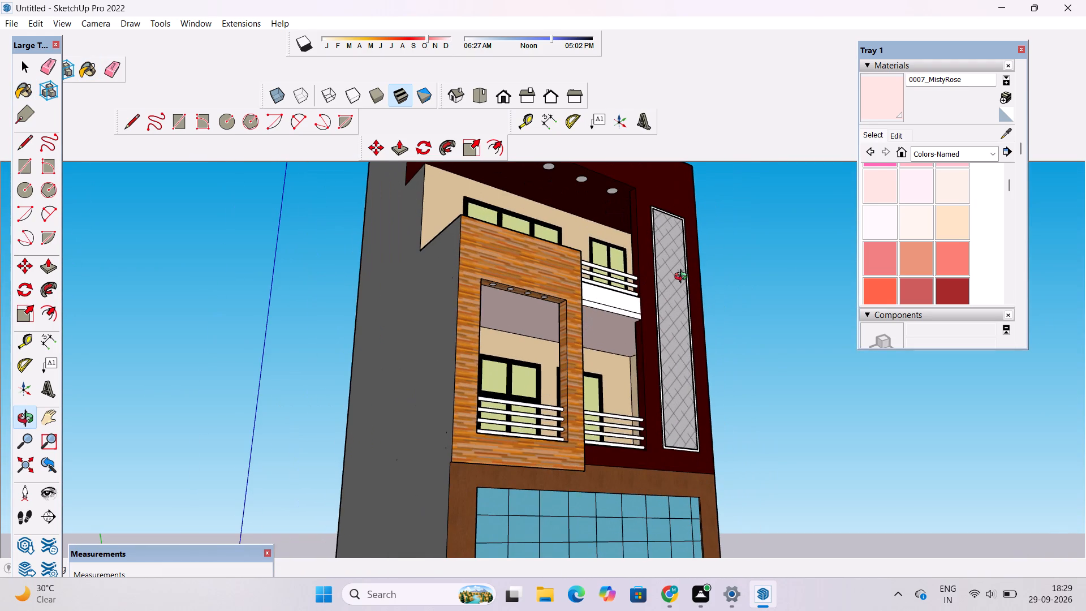
scroll(683, 278, "down", 6)
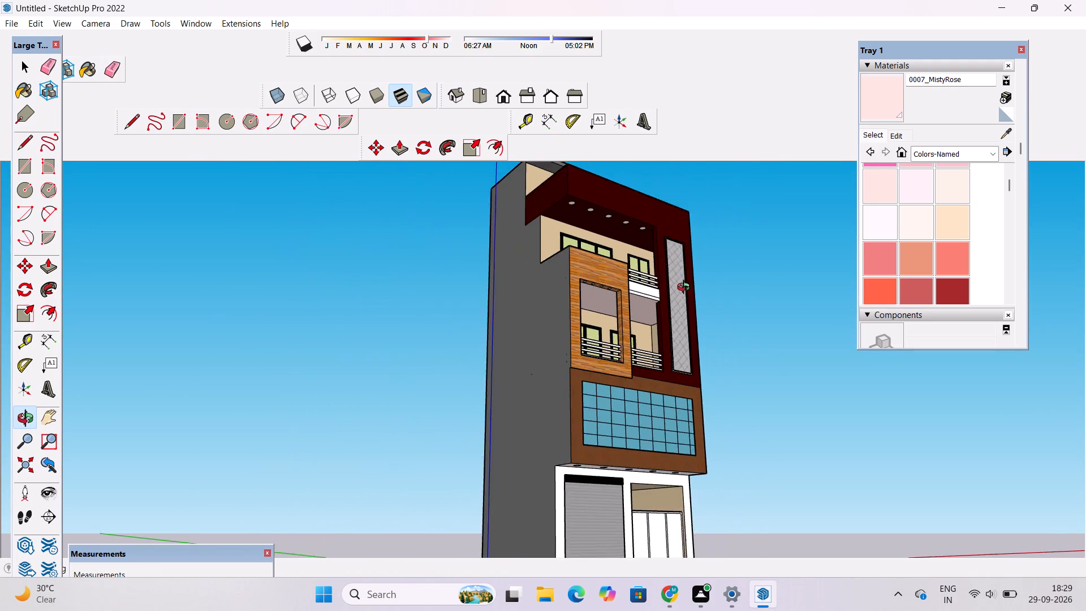
left_click_drag(692, 297, 563, 337)
scroll(561, 337, "down", 5)
left_click_drag(579, 301, 572, 376)
scroll(575, 362, "up", 3)
left_click_drag(593, 354, 476, 272, "shift")
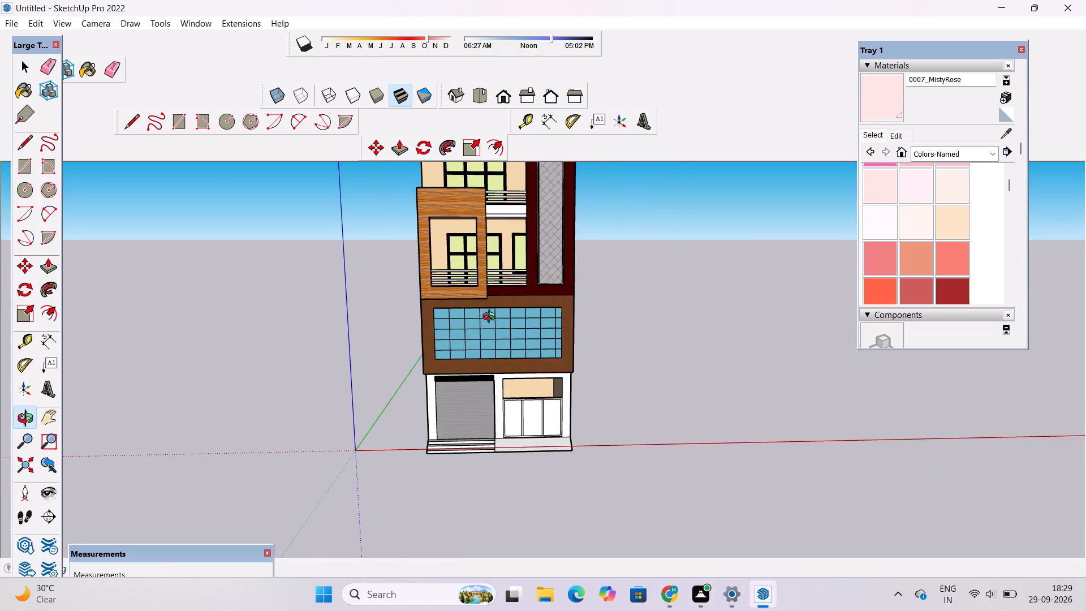
scroll(550, 445, "up", 9)
left_click_drag(528, 425, 568, 381)
left_click_drag(576, 393, 547, 320)
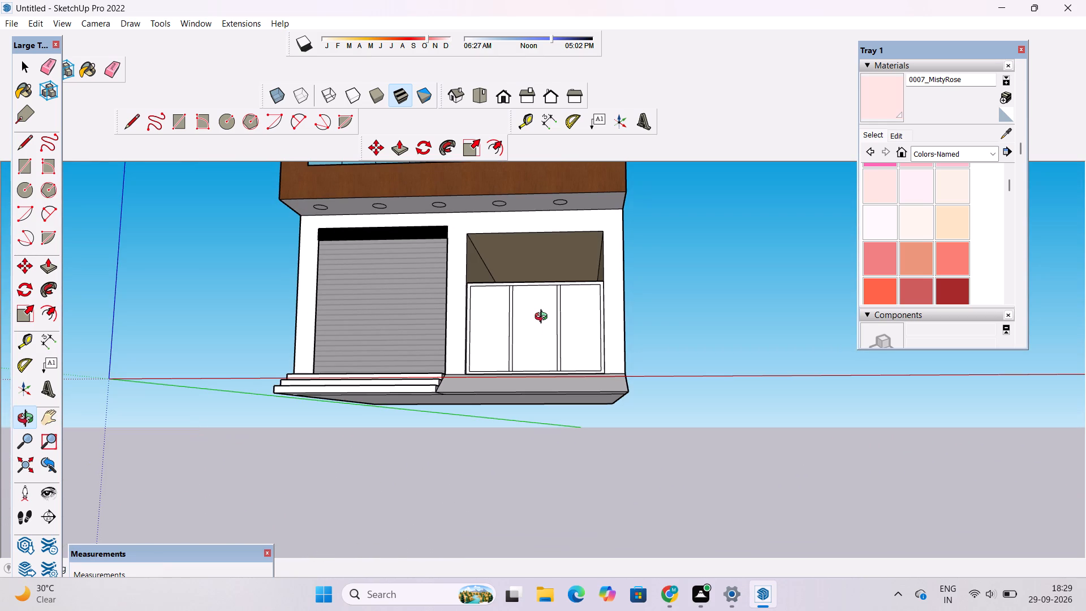
left_click_drag(545, 319, 580, 352, "shift")
scroll(580, 352, "down", 4)
left_click_drag(576, 359, 571, 458)
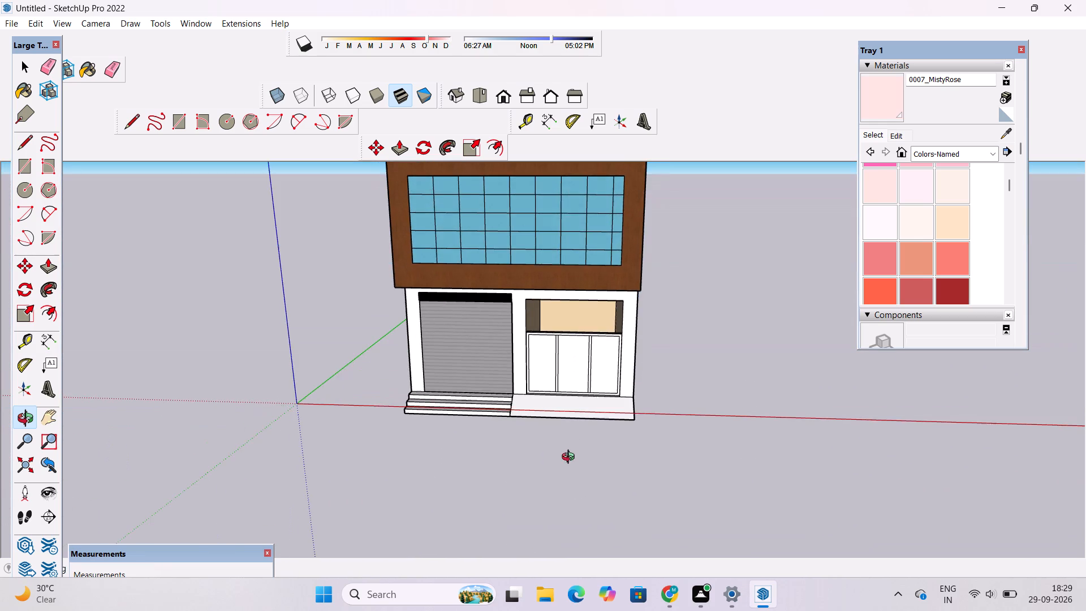
left_click_drag(571, 458, 572, 458)
Paint the ground-floor shopfront's outer frame, its top face and the two vertical mullions with Metal Silver.
scroll(533, 389, "up", 2)
left_click_drag(533, 384, 550, 358)
left_click_drag(550, 357, 574, 367, "shift")
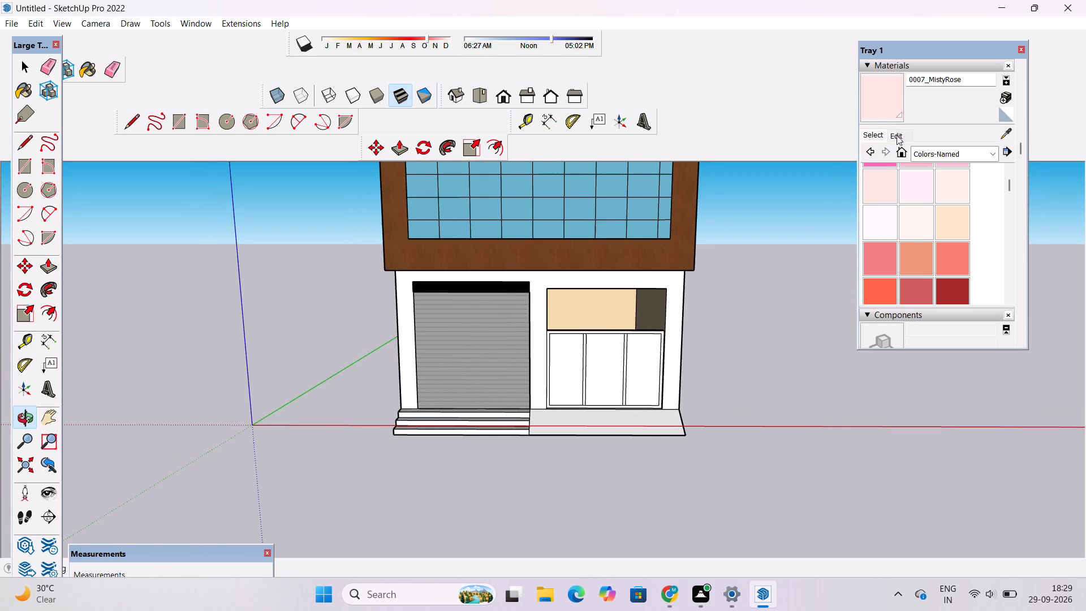
left_click(928, 156)
left_click(934, 245)
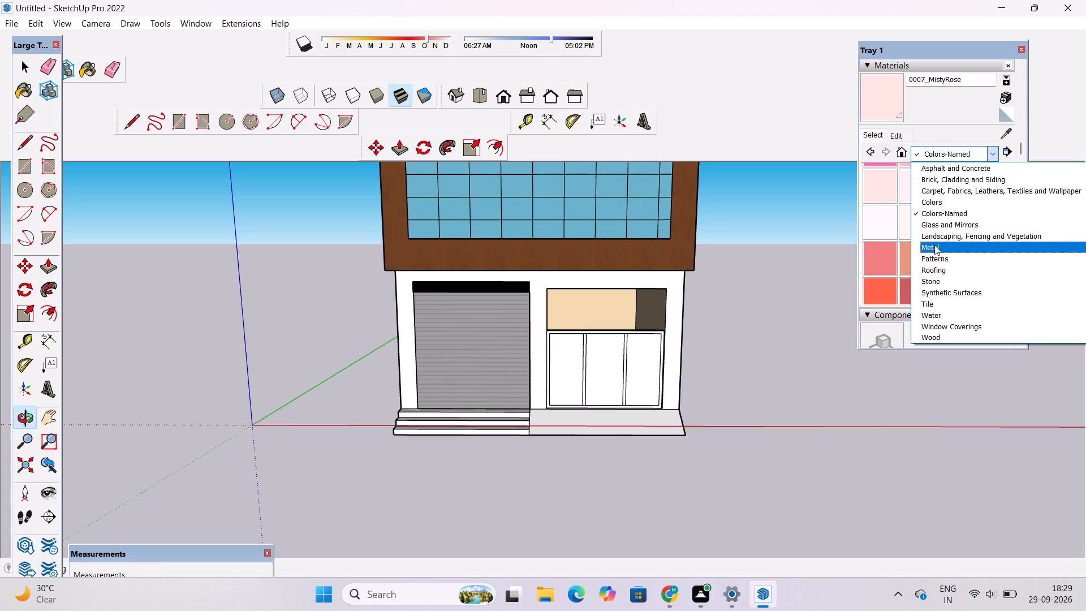
left_click(989, 213)
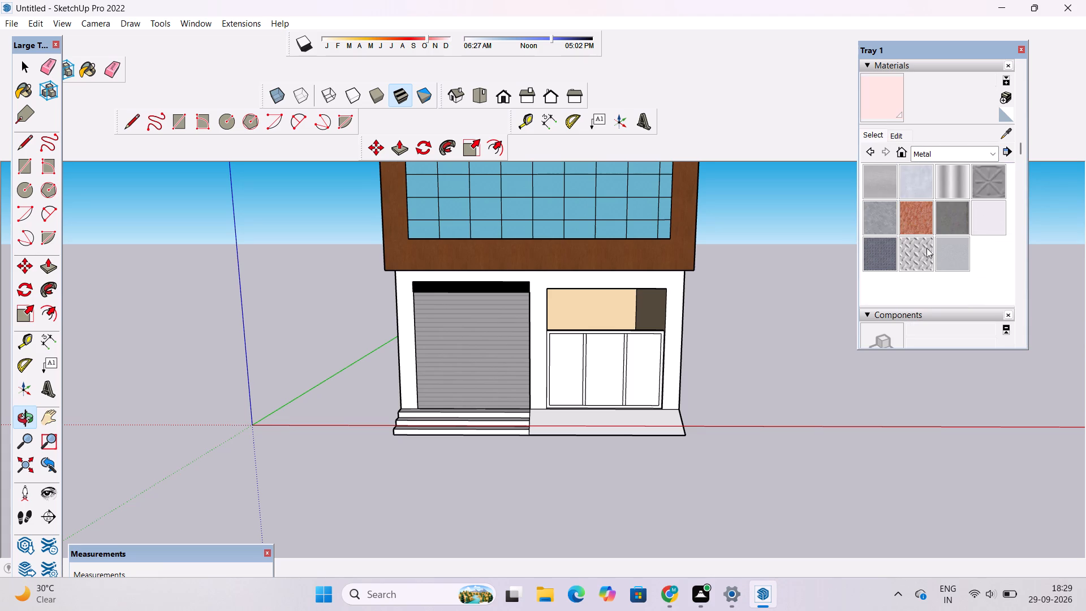
scroll(640, 303, "up", 11)
left_click(654, 367)
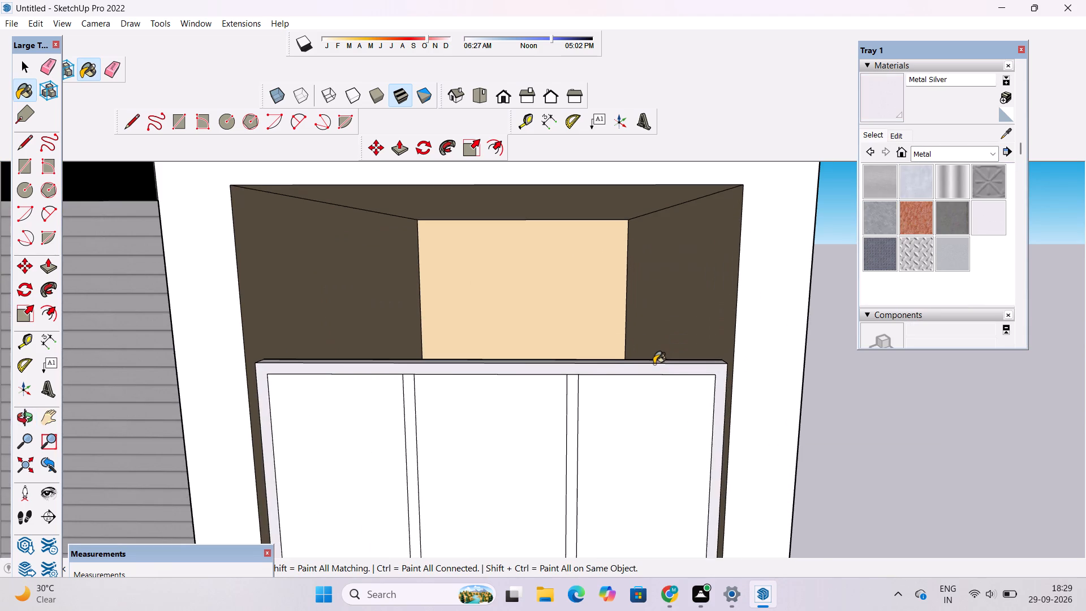
scroll(654, 364, "up", 4)
left_click(657, 359)
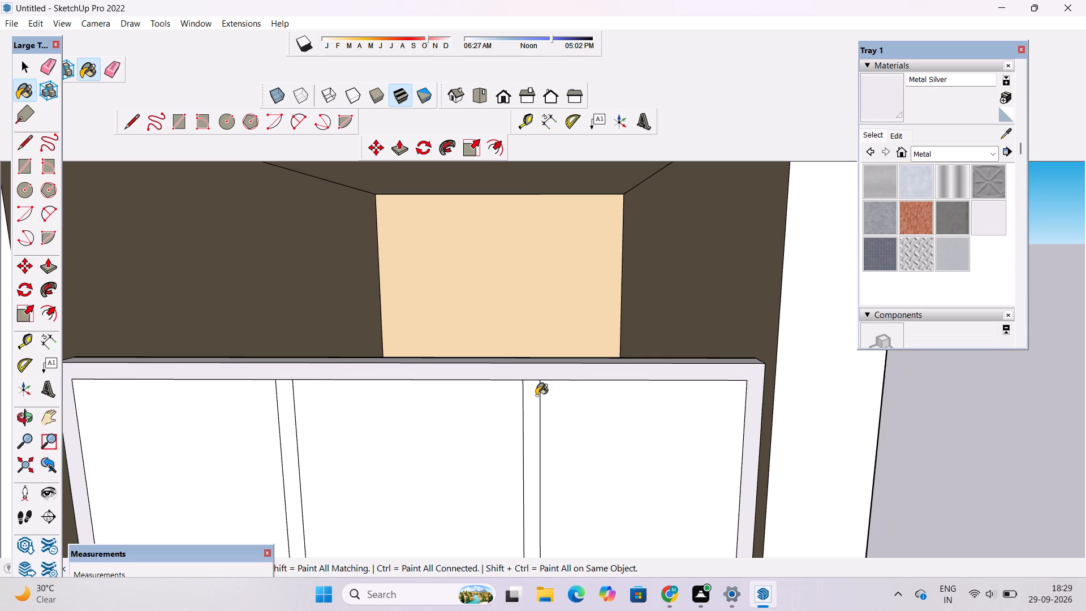
left_click(533, 395)
scroll(544, 368, "down", 7)
scroll(495, 420, "up", 3)
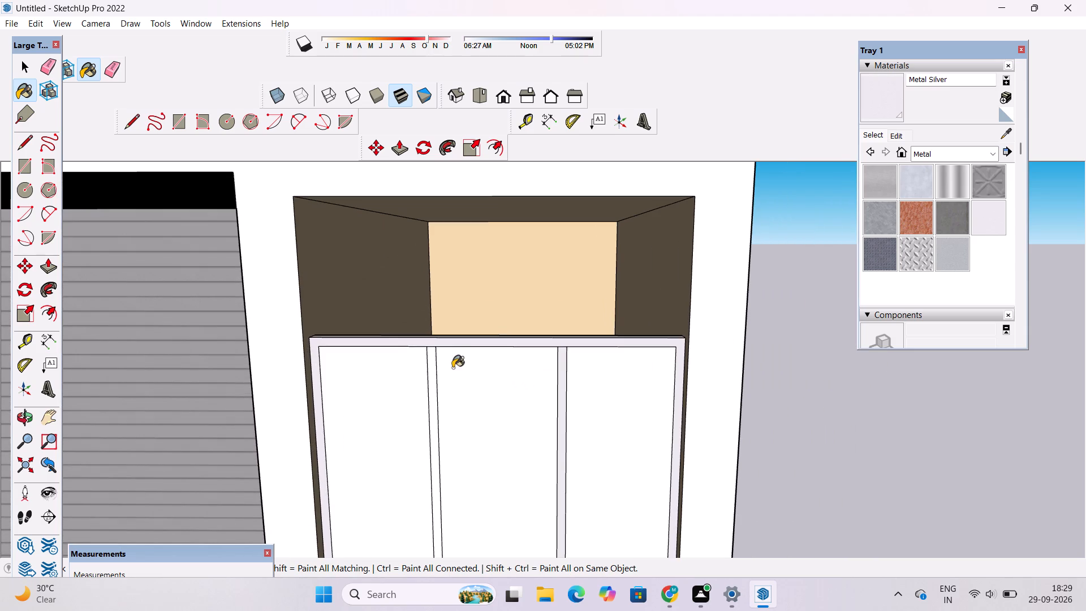
left_click(431, 355)
scroll(539, 230, "down", 7)
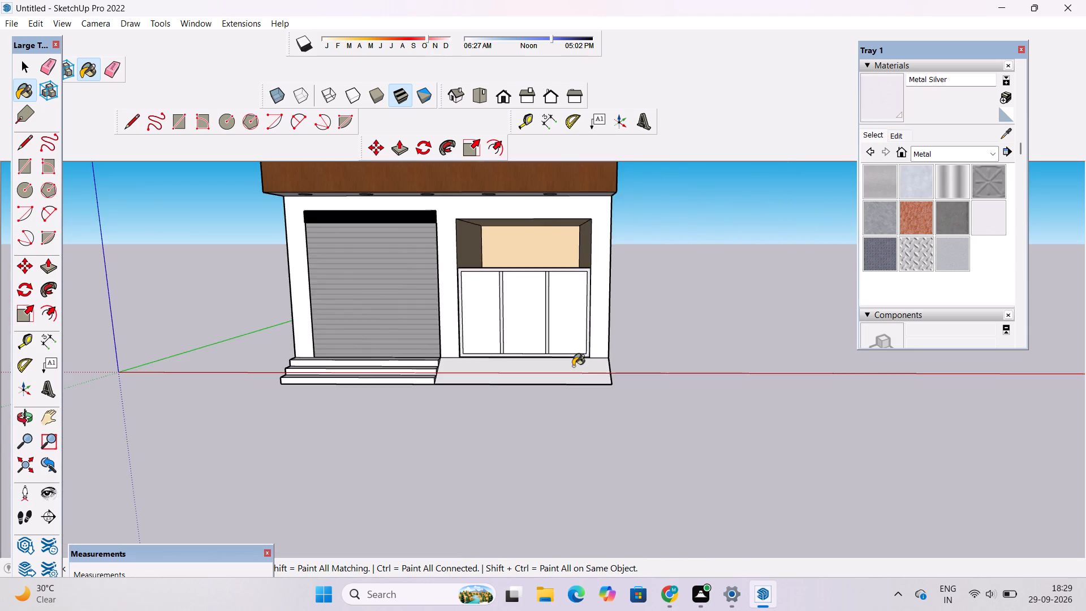
Examine the silver-framed shopfront and the surrounding ground-floor facade from several angles and distances for surfaces still needing a material.
scroll(573, 366, "up", 12)
scroll(562, 394, "down", 2)
key("space")
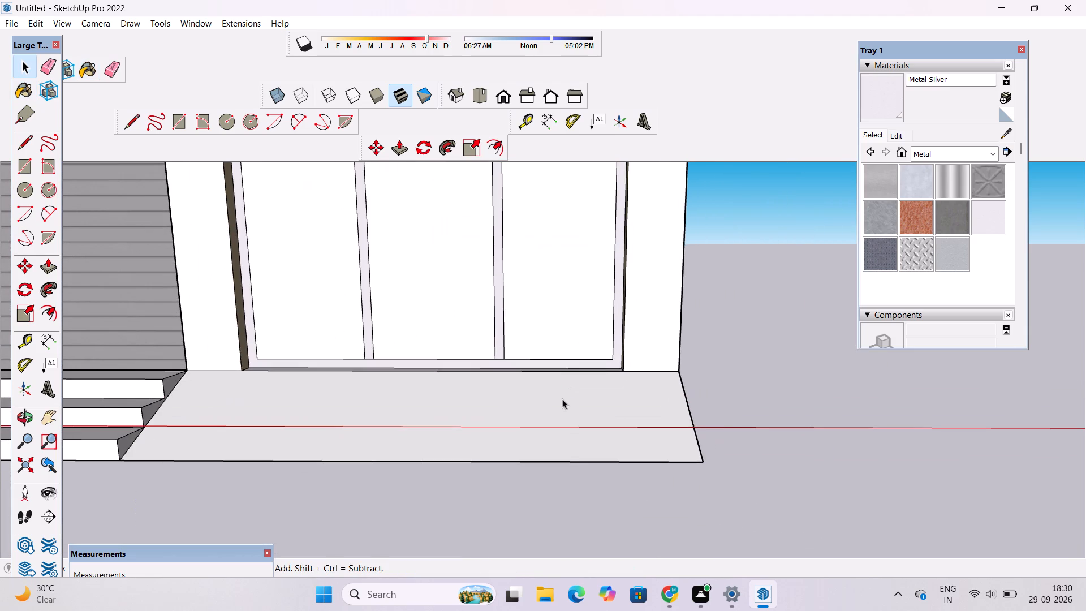
key("o")
scroll(564, 402, "down", 4)
left_click_drag(570, 413, 567, 384)
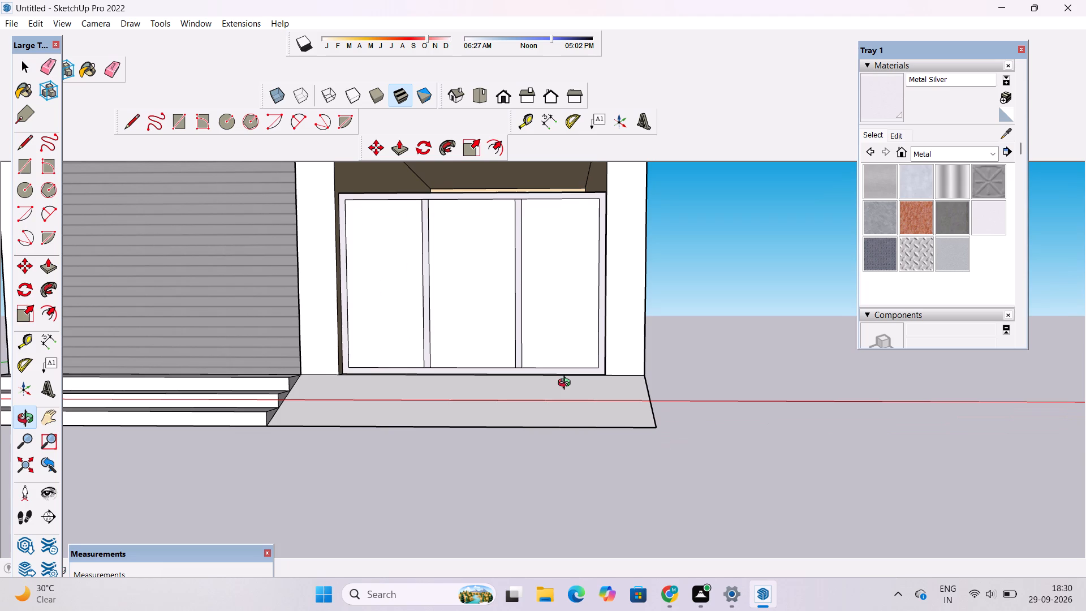
scroll(568, 363, "down", 1)
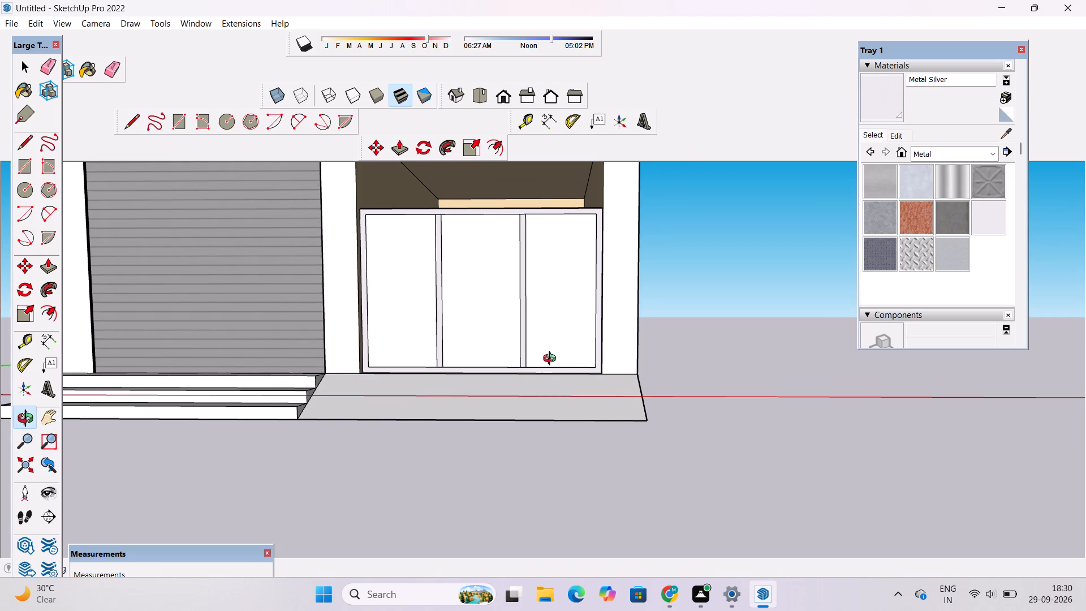
left_click_drag(550, 360, 599, 398, "shift")
scroll(597, 395, "down", 1)
left_click_drag(593, 391, 610, 408, "shift")
scroll(587, 402, "down", 1)
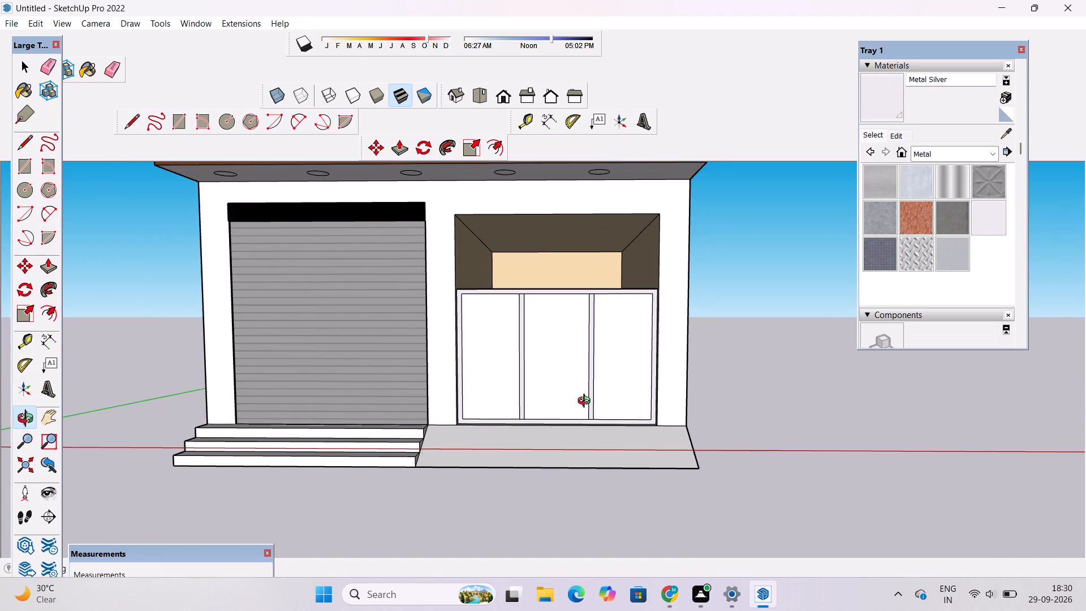
scroll(585, 401, "down", 3)
left_click_drag(574, 394, 572, 411, "shift")
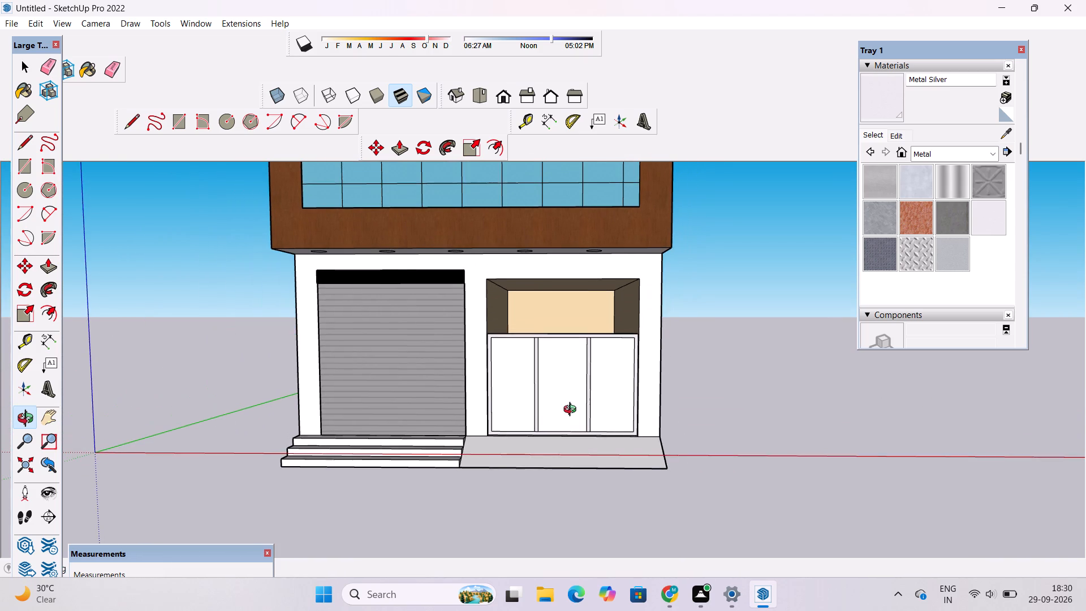
scroll(572, 411, "up", 1)
left_click_drag(583, 421, 598, 408)
scroll(597, 402, "down", 1)
left_click_drag(593, 390, 585, 398, "shift")
scroll(578, 390, "down", 3)
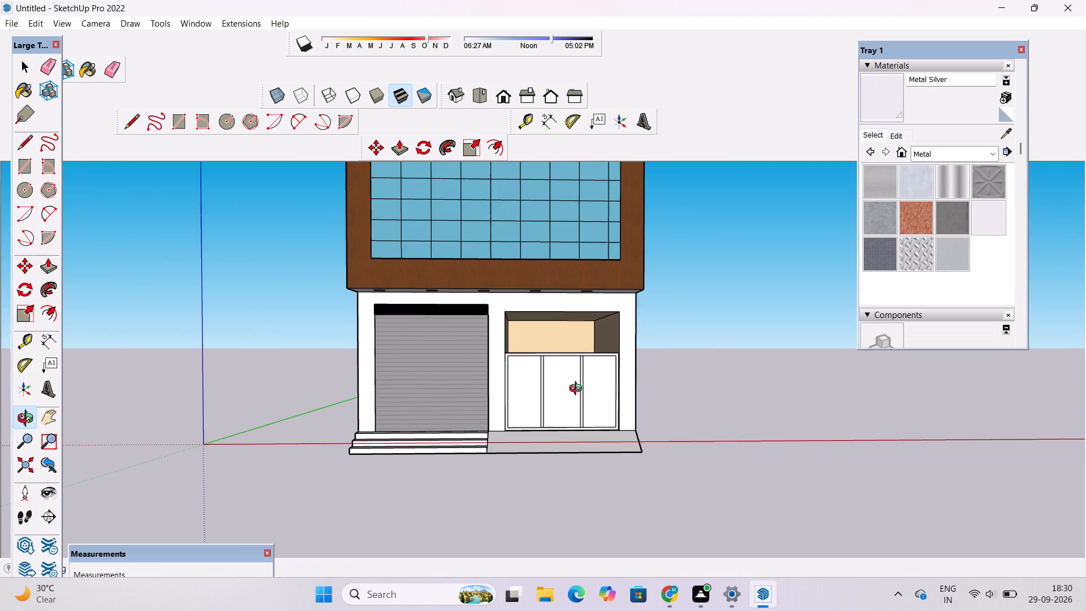
left_click_drag(575, 372, 573, 377)
scroll(573, 378, "up", 2)
scroll(569, 379, "up", 1, "shift")
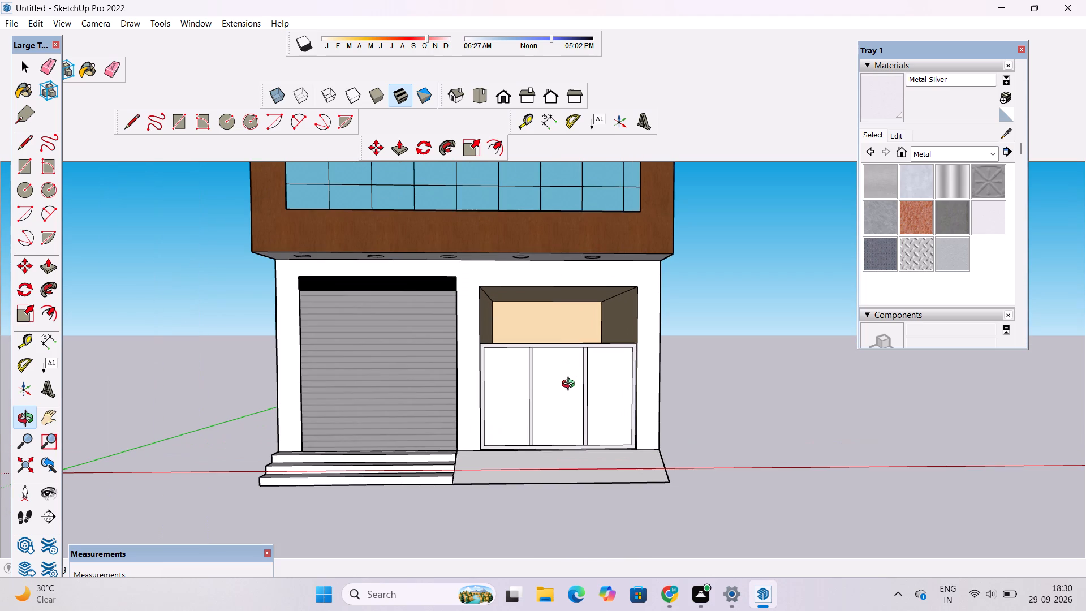
scroll(610, 389, "down", 2)
left_click_drag(612, 383, 613, 393, "shift")
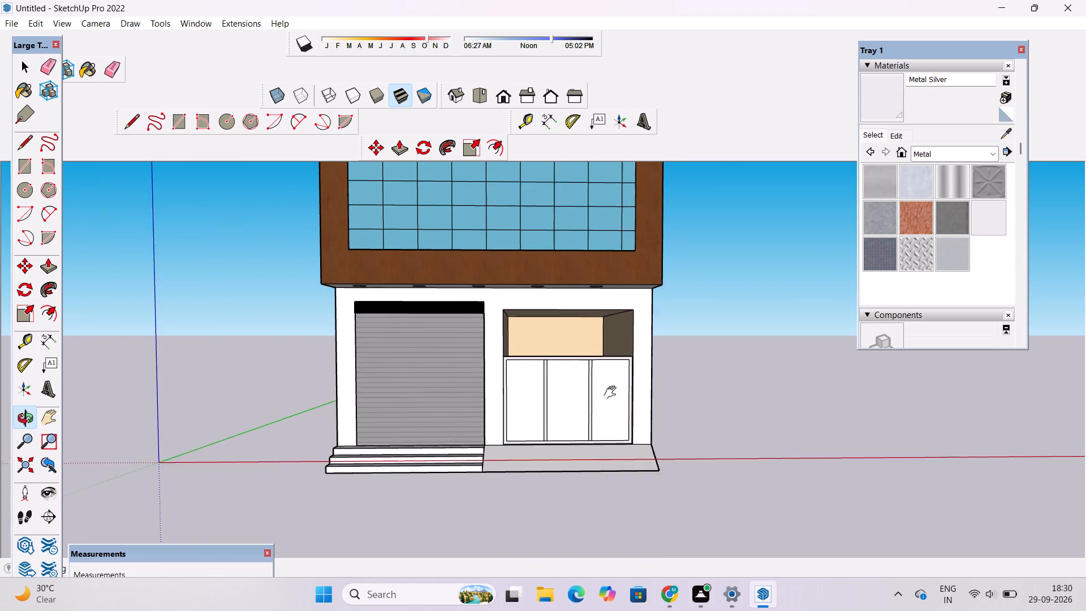
left_click_drag(613, 393, 613, 394, "shift")
scroll(594, 400, "up", 3)
left_click_drag(594, 400, 591, 367, "shift")
Browse the Brick, Cladding and Siding material collection for a finish suited to the white ground-floor facade.
left_click(949, 156)
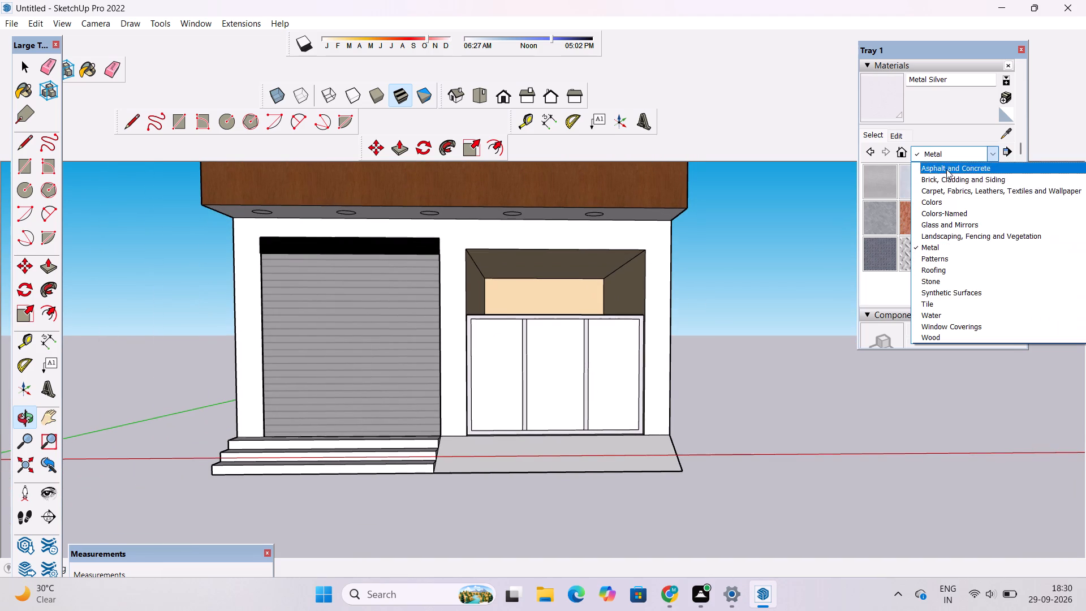
left_click(944, 182)
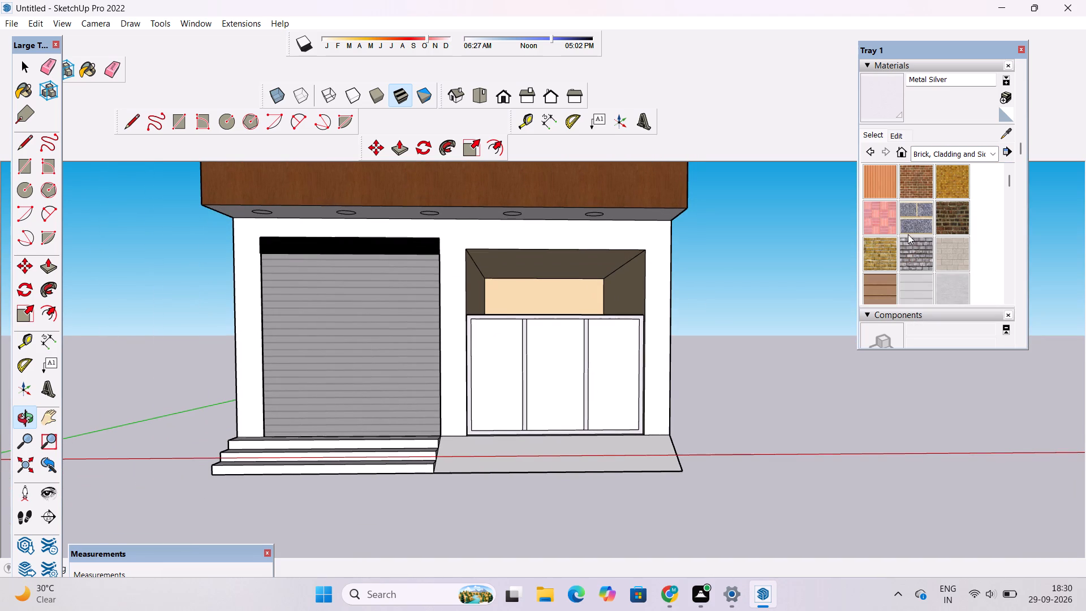
scroll(908, 234, "down", 2)
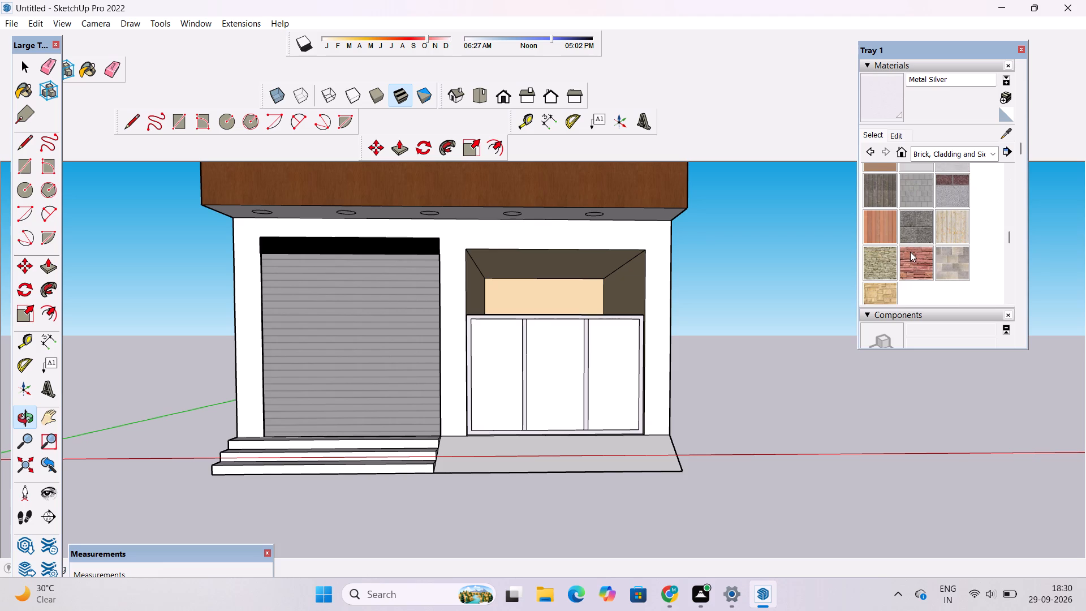
scroll(910, 251, "up", 2)
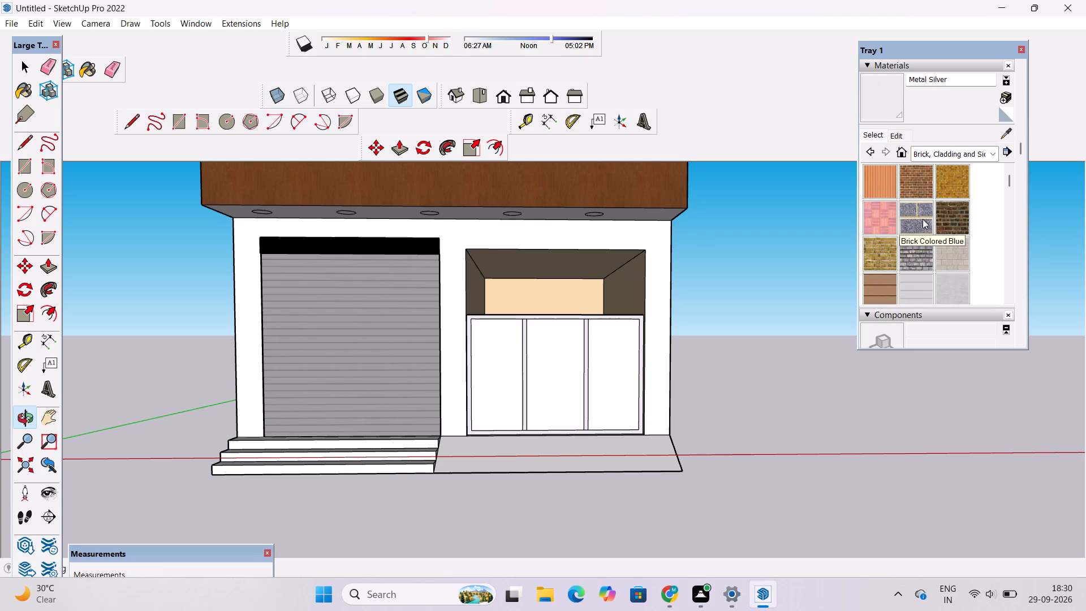
scroll(923, 219, "down", 3)
scroll(923, 219, "up", 3)
scroll(923, 219, "down", 2)
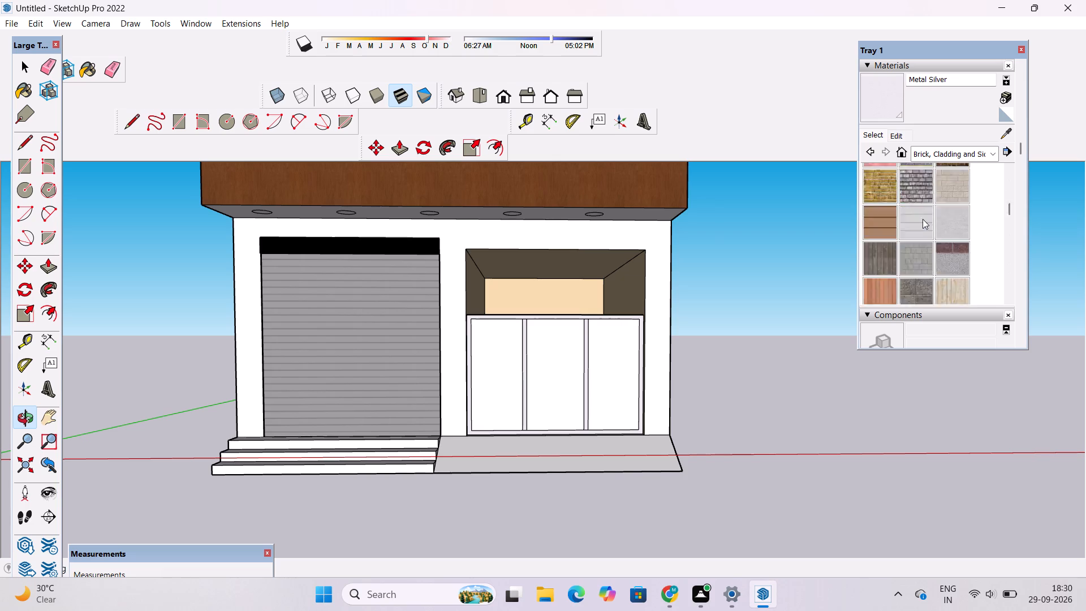
scroll(923, 219, "down", 2)
scroll(923, 219, "up", 4)
scroll(923, 219, "down", 2)
scroll(923, 219, "up", 2)
scroll(923, 219, "down", 3)
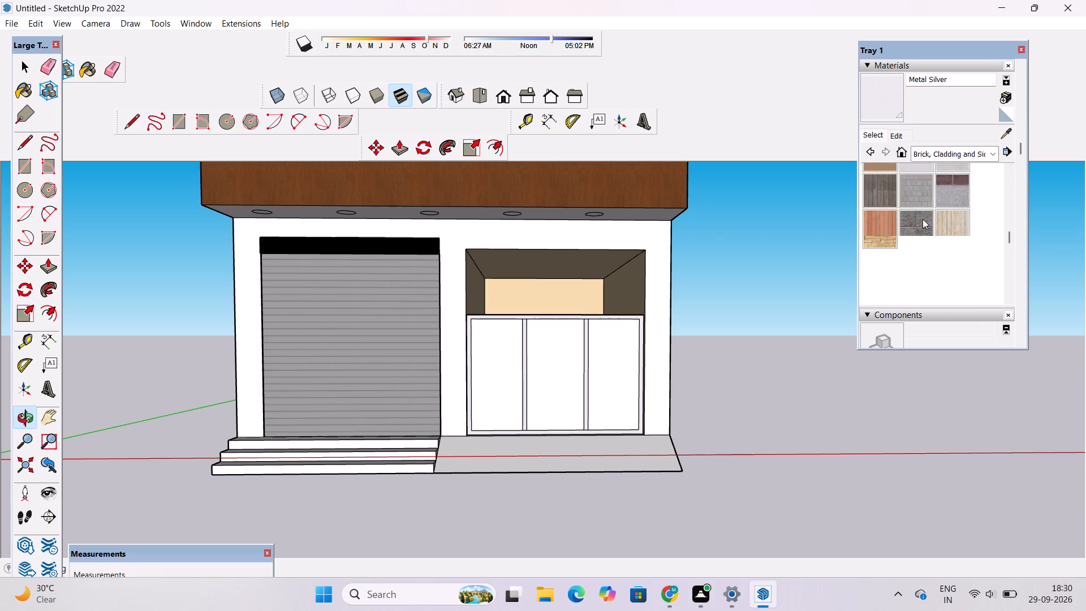
scroll(923, 219, "up", 3)
scroll(923, 219, "down", 3)
scroll(923, 219, "up", 3)
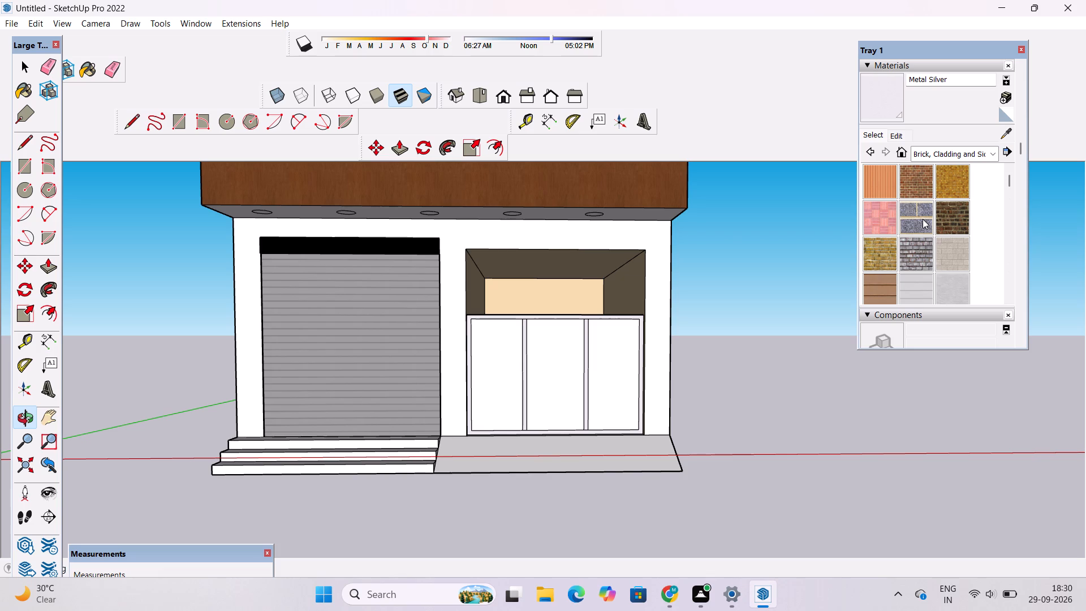
scroll(923, 219, "down", 4)
scroll(923, 219, "up", 3)
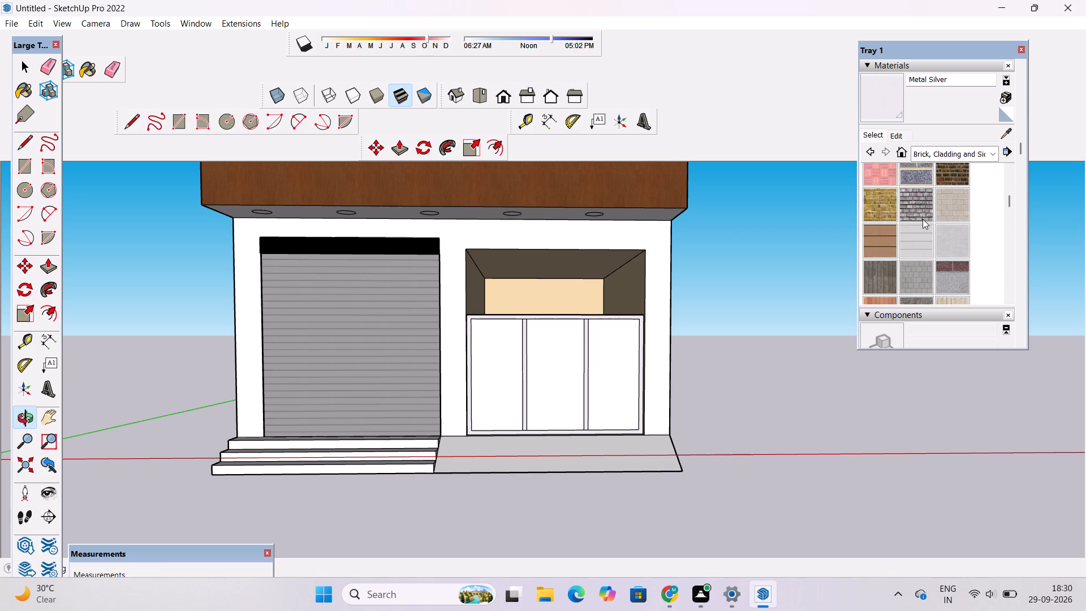
scroll(923, 219, "up", 1)
scroll(923, 219, "down", 2)
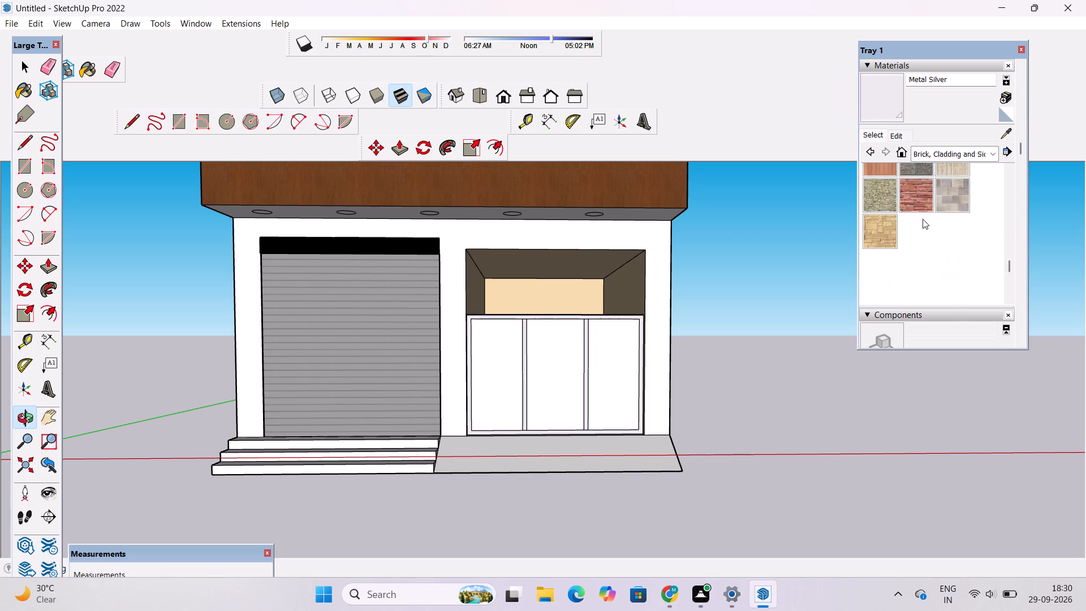
scroll(923, 219, "down", 2)
scroll(923, 219, "up", 4)
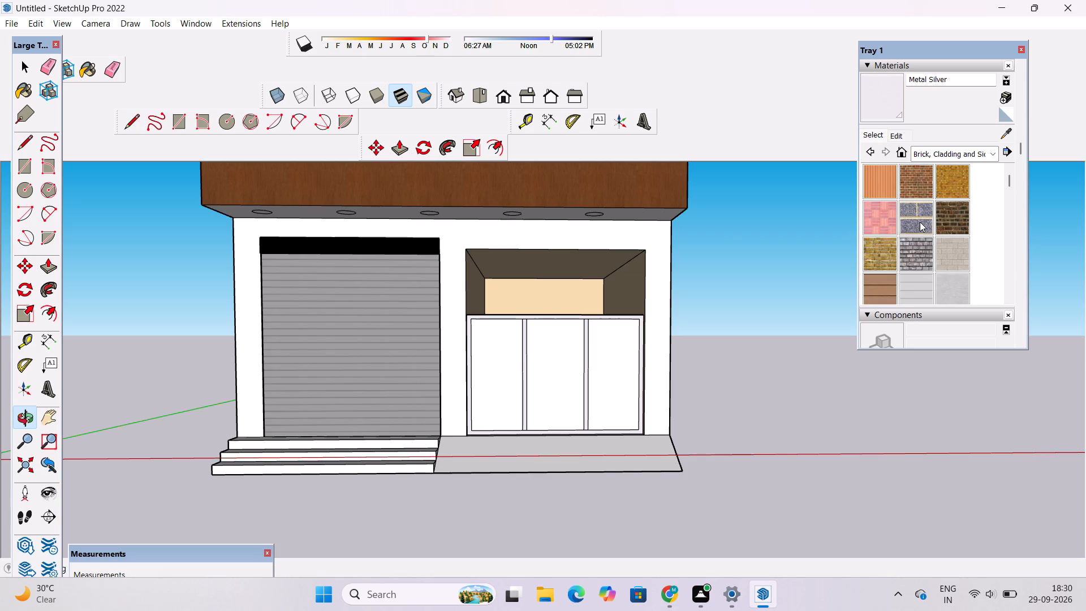
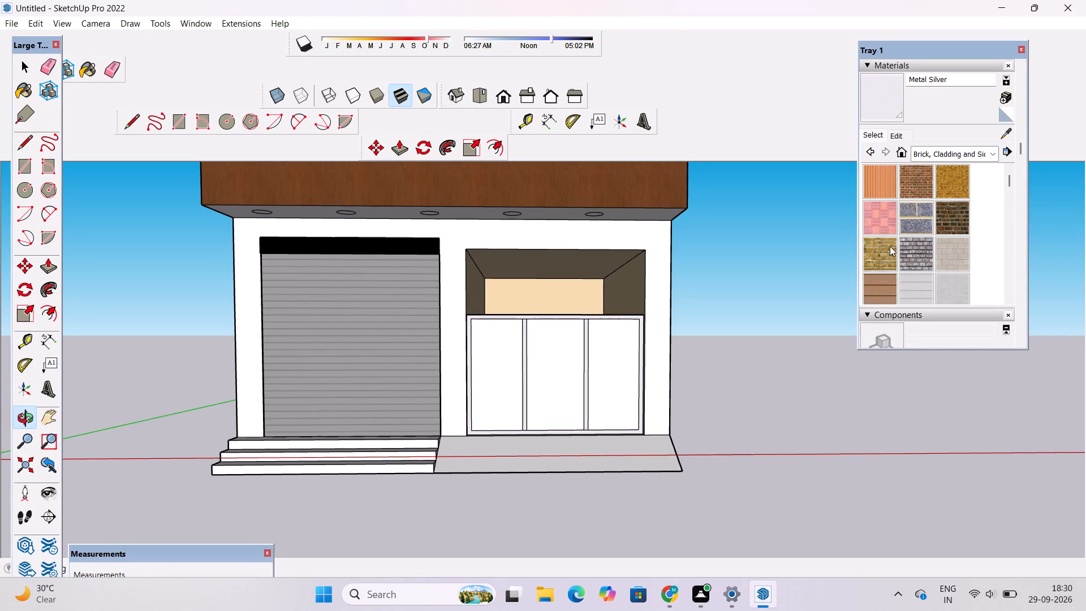
Browse the Brick, Cladding and Siding collection for a finish for the shopfront's lower panels, considering Stone Flagstone Ashlar.
scroll(890, 246, "down", 2)
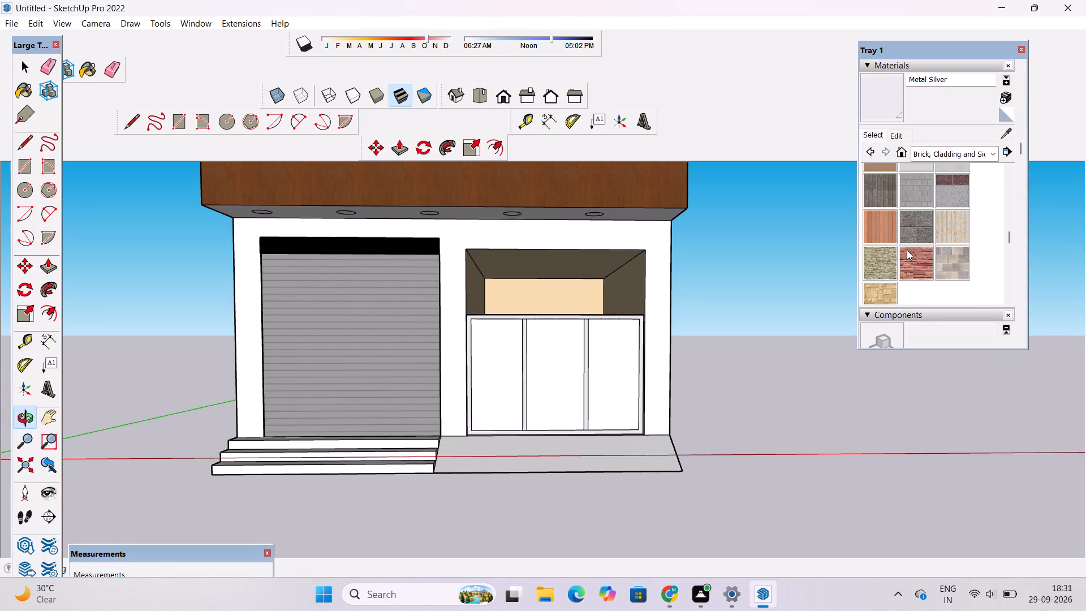
scroll(890, 235, "up", 2)
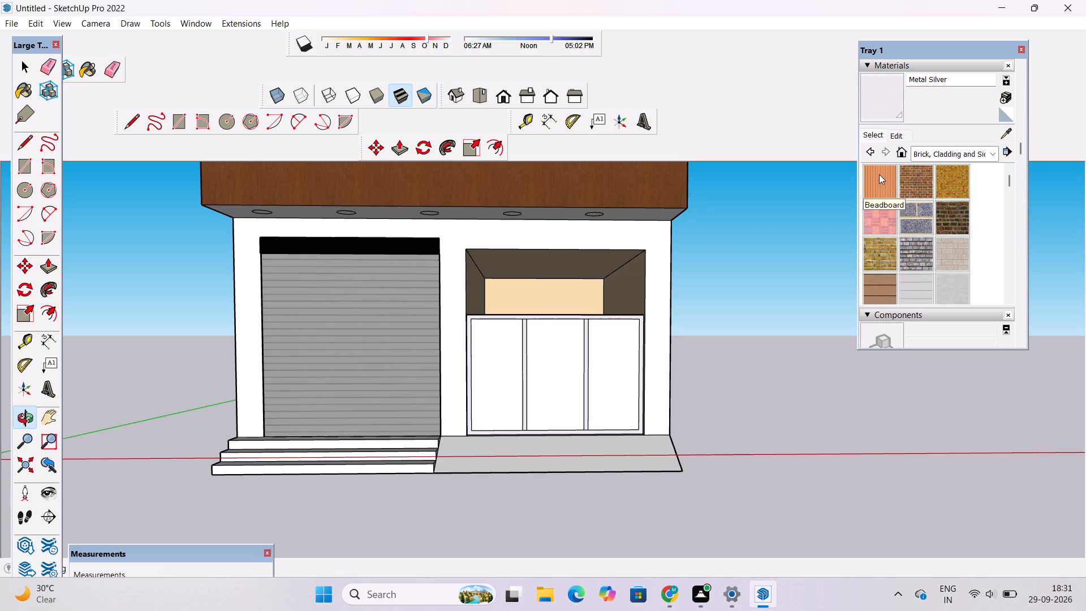
scroll(870, 191, "down", 3)
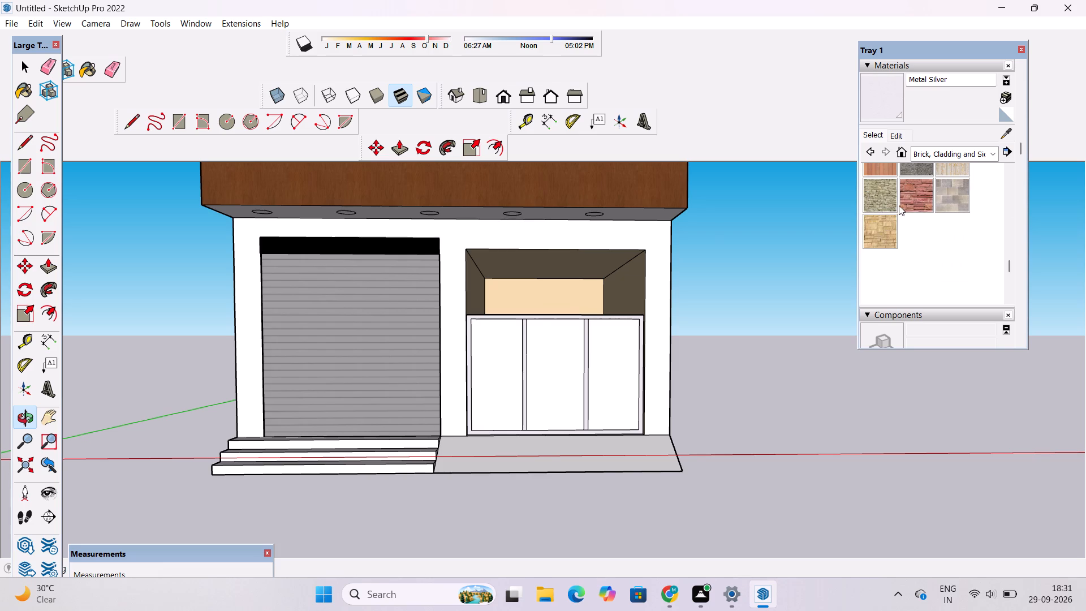
left_click(917, 191)
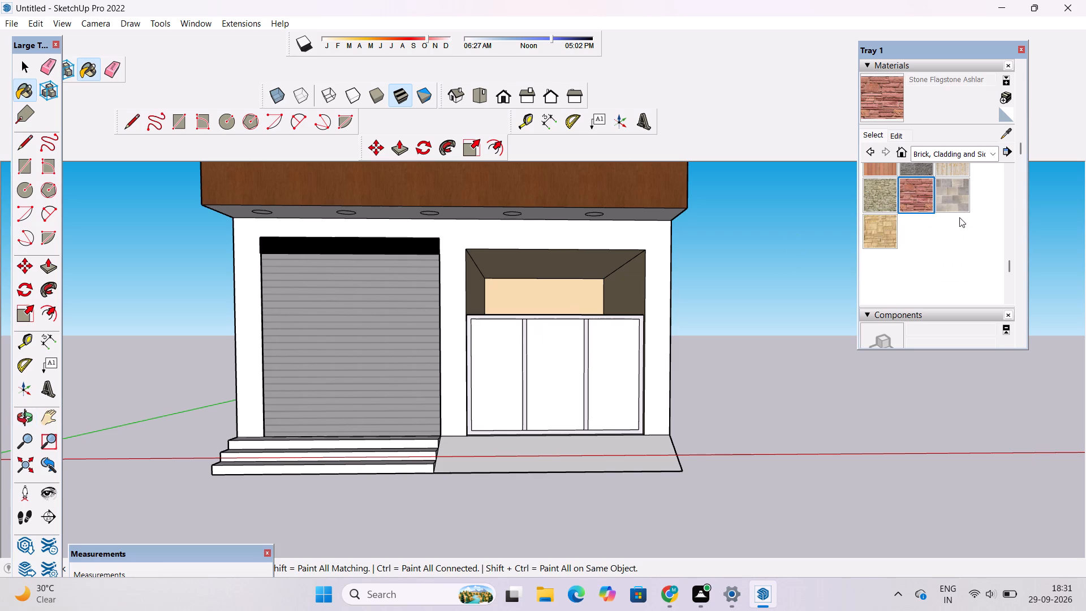
key("ctrl+z")
scroll(911, 259, "down", 2)
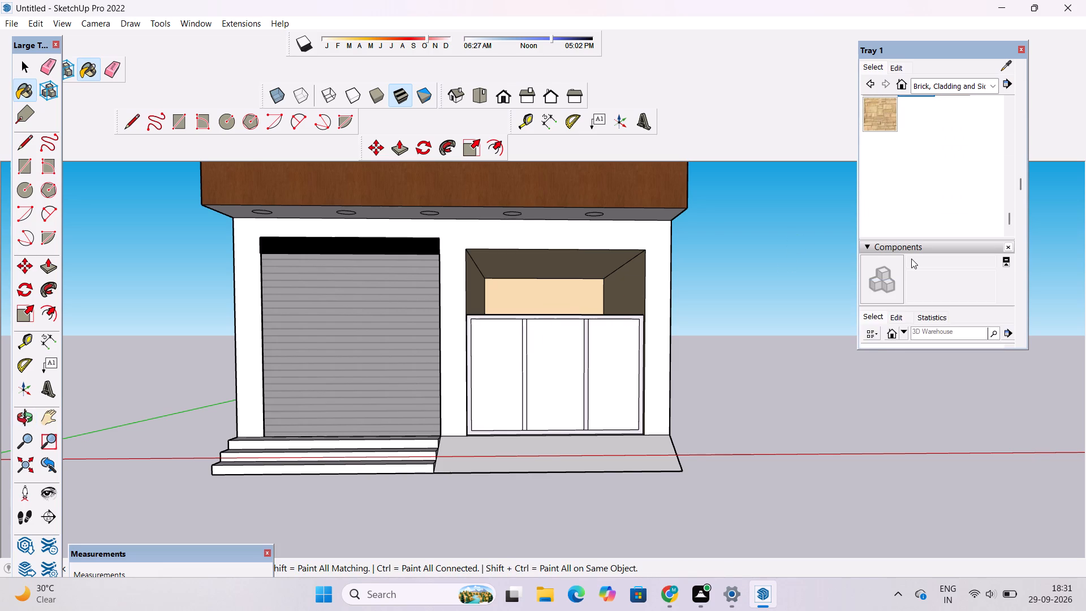
scroll(911, 259, "up", 4)
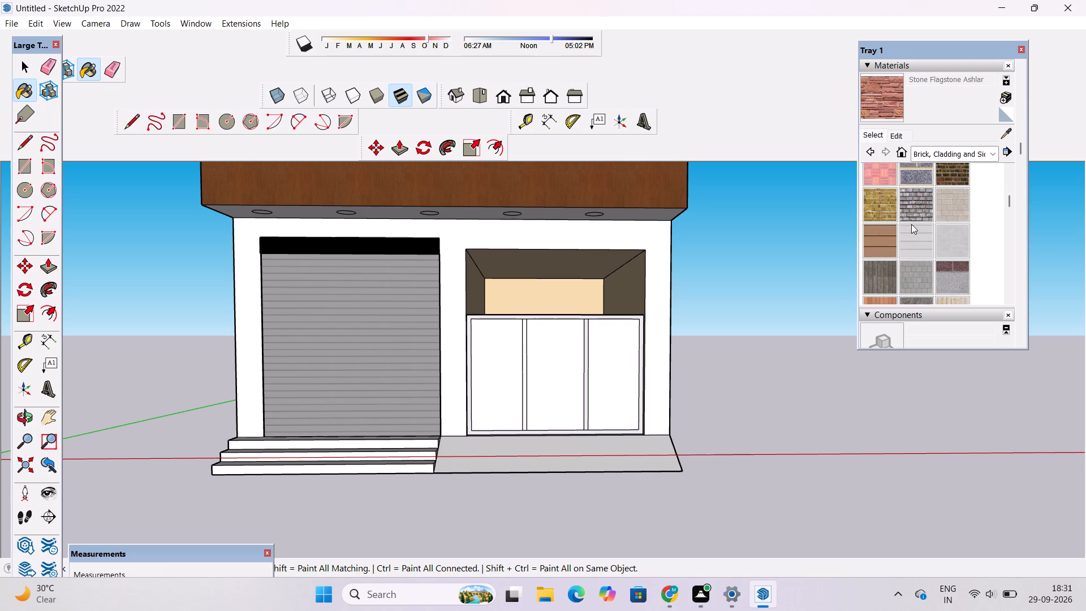
scroll(911, 224, "up", 1)
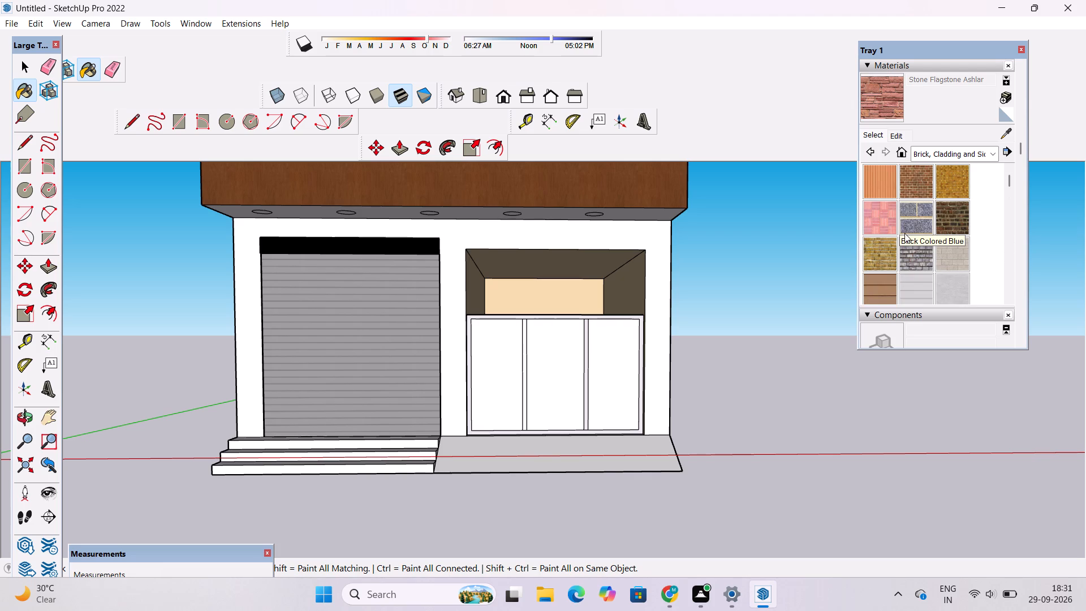
scroll(904, 233, "up", 1)
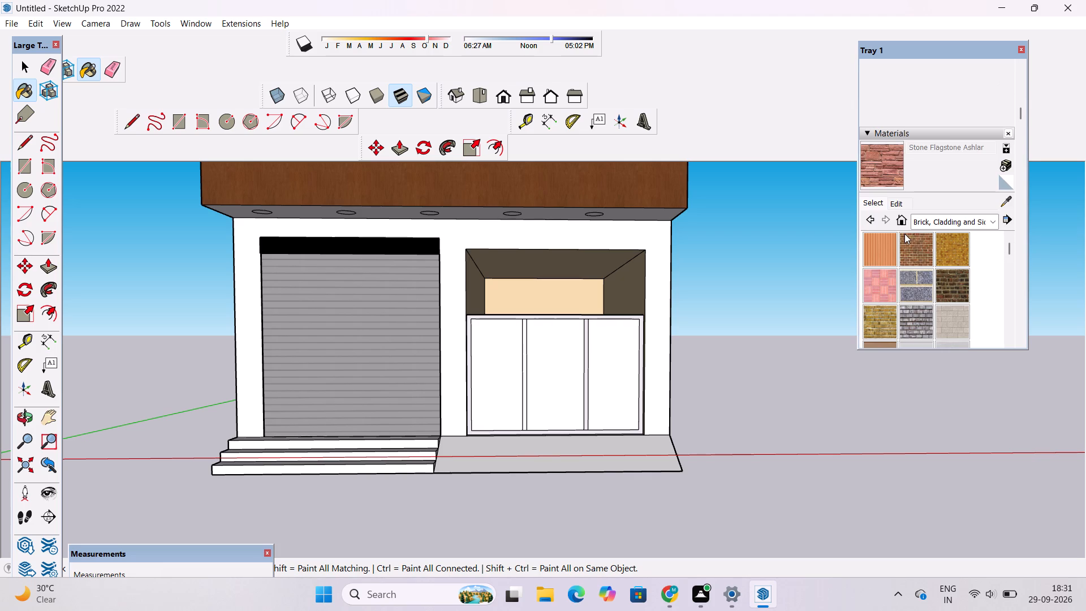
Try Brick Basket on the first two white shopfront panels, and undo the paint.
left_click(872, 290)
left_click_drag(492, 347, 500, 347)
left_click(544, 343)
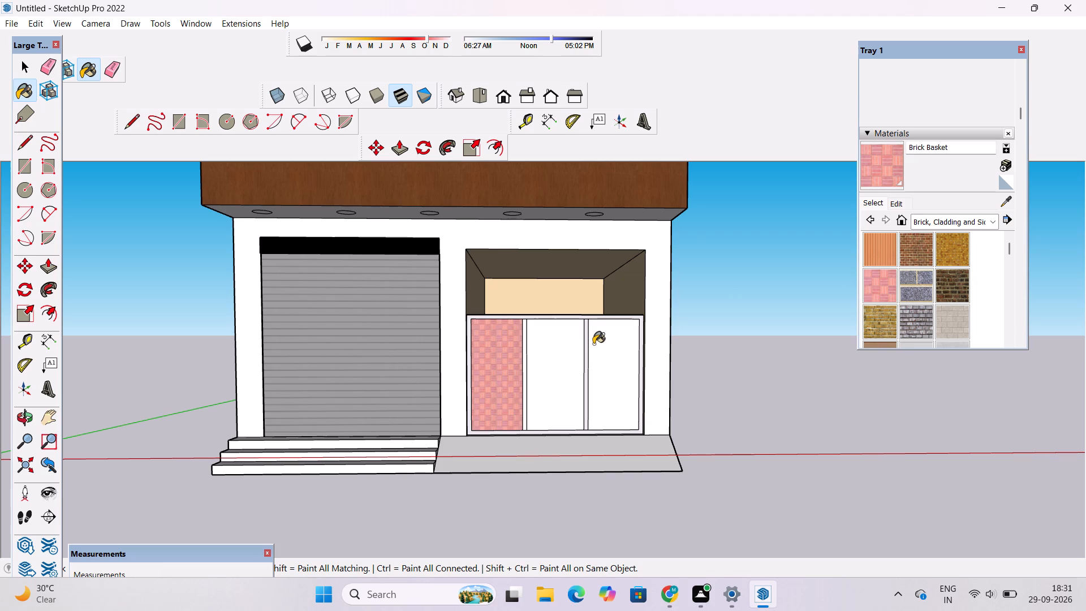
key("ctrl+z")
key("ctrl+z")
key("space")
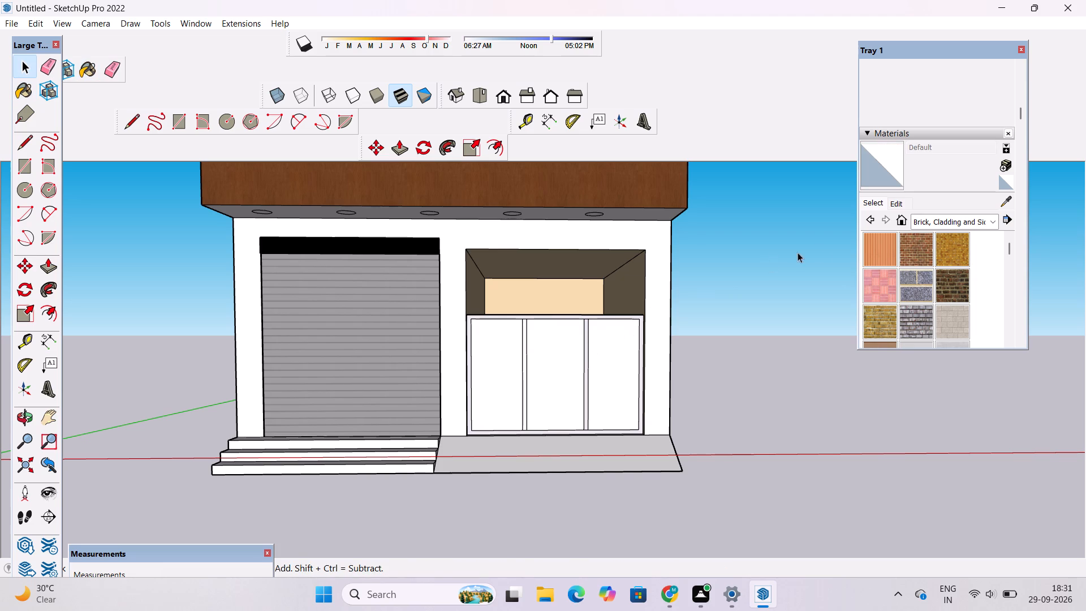
Paint the three white panels of the ground-floor shopfront with Cladding Siding Tan.
scroll(894, 270, "down", 1)
left_click(878, 287)
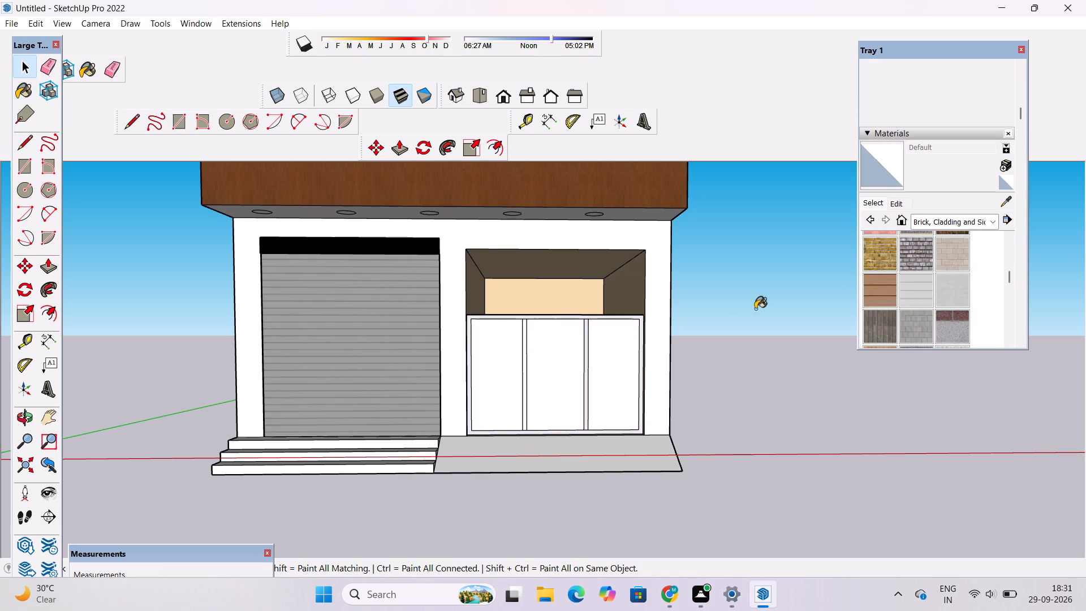
left_click(605, 353)
left_click(553, 350)
left_click(506, 351)
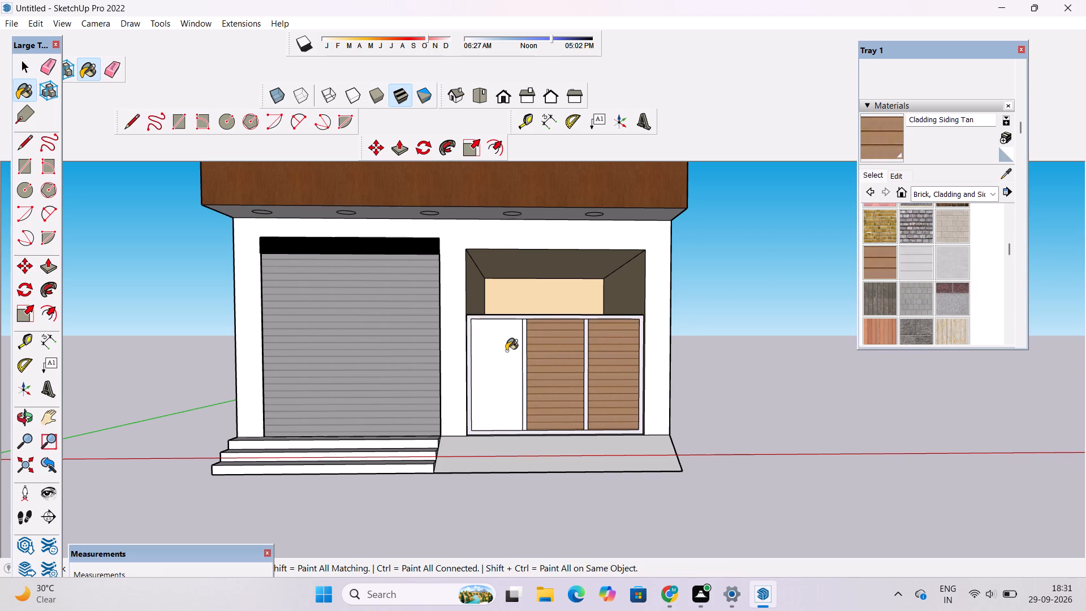
key("space")
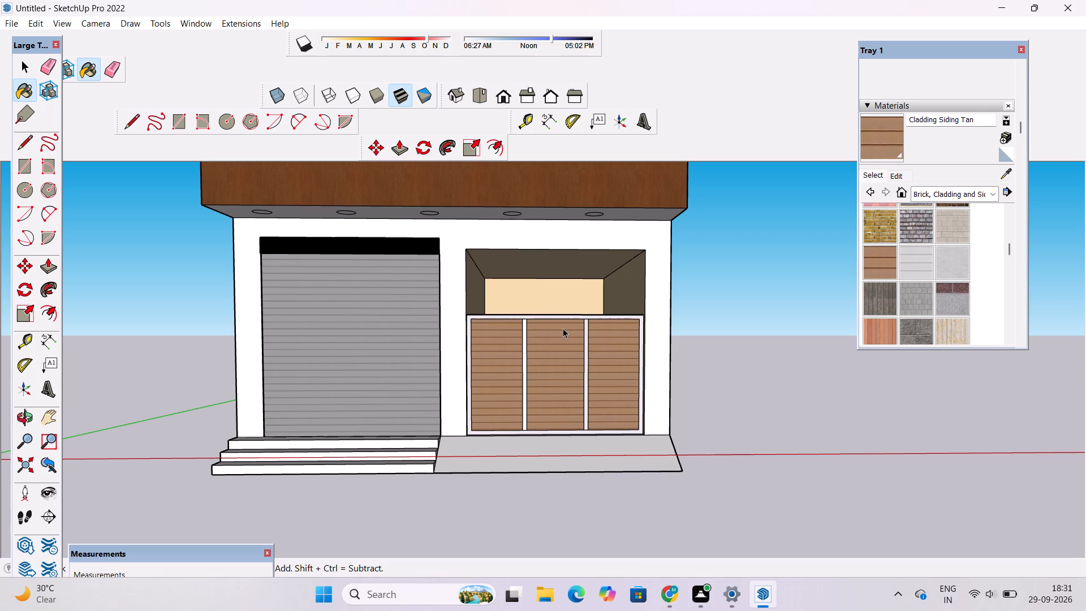
Examine the clad shopfront, the entrance steps and the surrounding ground-floor facade for surfaces still needing a material.
key("o")
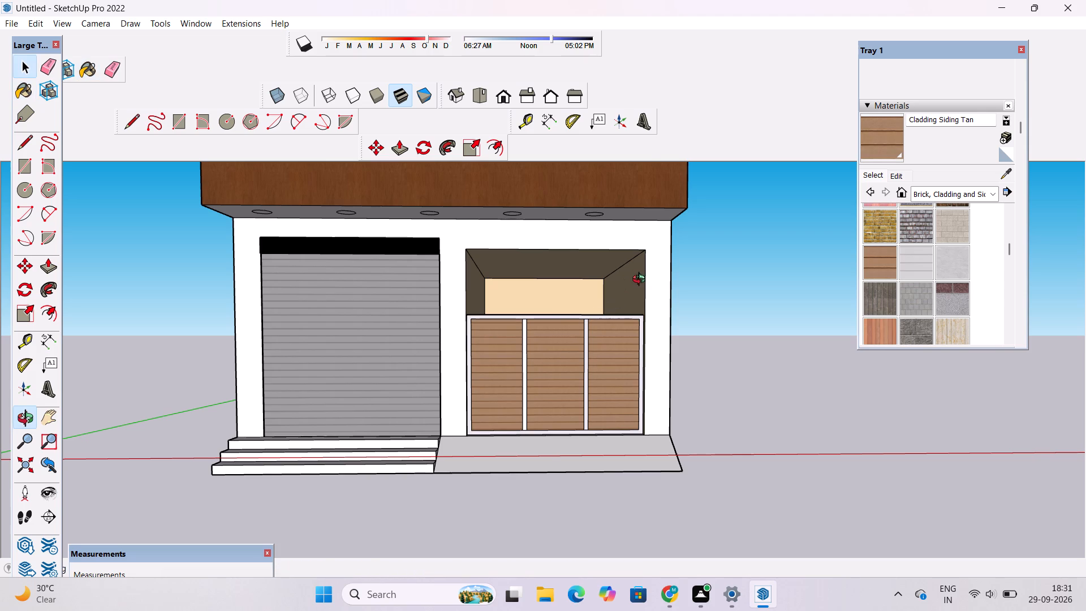
left_click_drag(677, 315, 657, 386)
left_click_drag(687, 350, 688, 326)
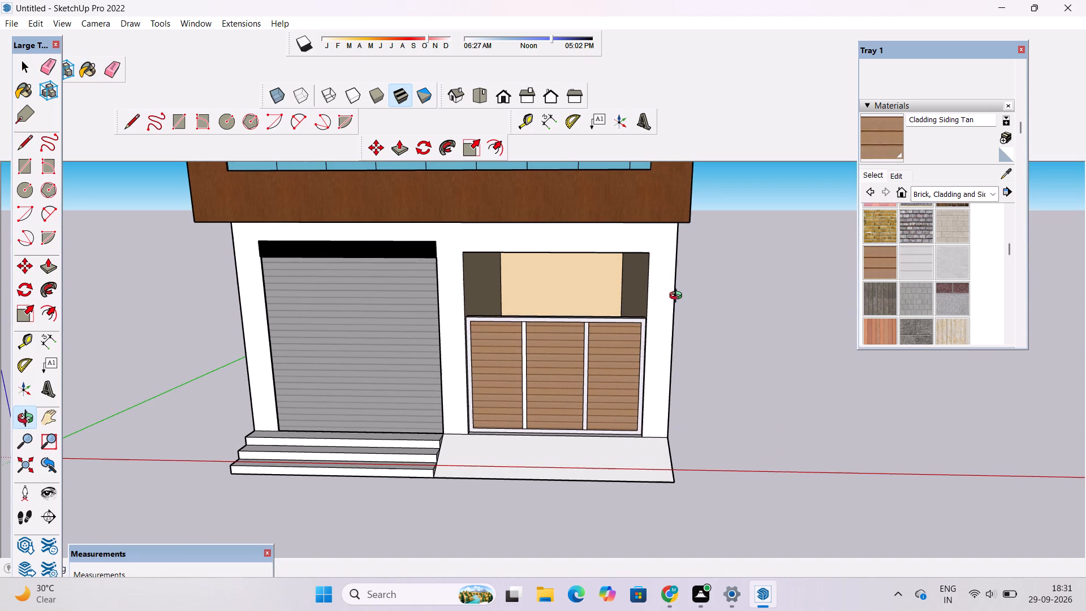
scroll(645, 374, "down", 5)
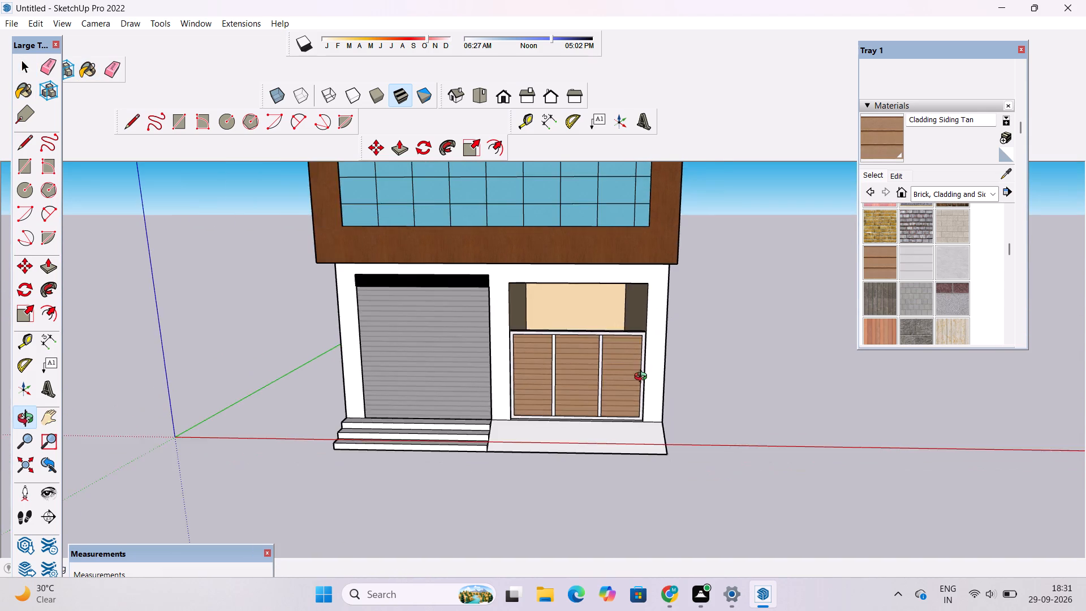
left_click_drag(662, 350, 704, 320, "shift")
left_click_drag(669, 376, 657, 340)
scroll(627, 371, "up", 2)
left_click_drag(622, 387, 641, 432)
left_click_drag(623, 420, 657, 398, "shift")
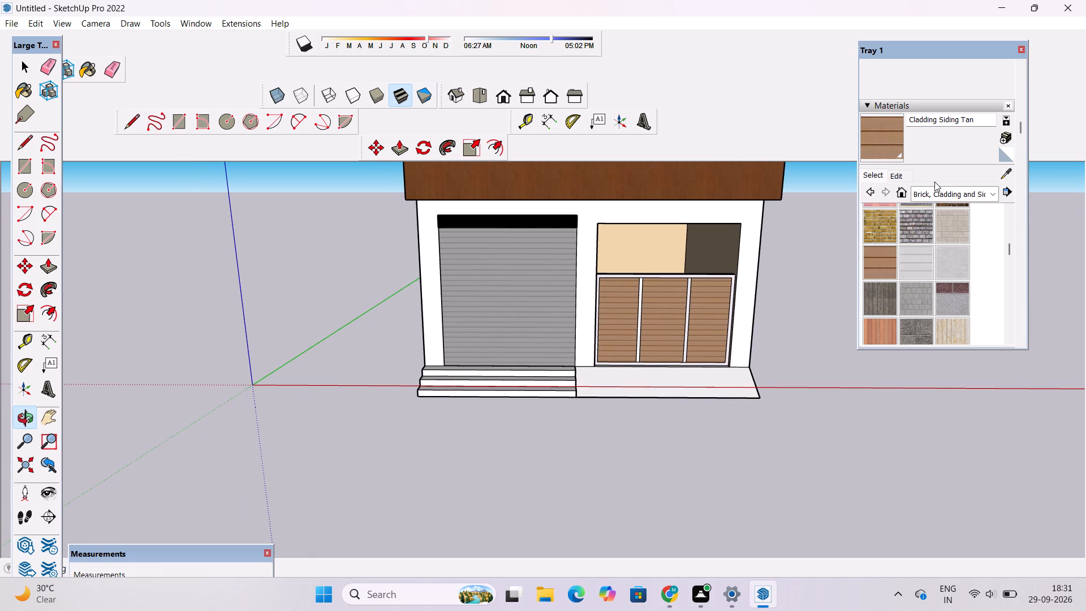
Paint the risers and treads of the three steps in front of the shutter with Stone Marble from the Stone collection.
left_click(934, 196)
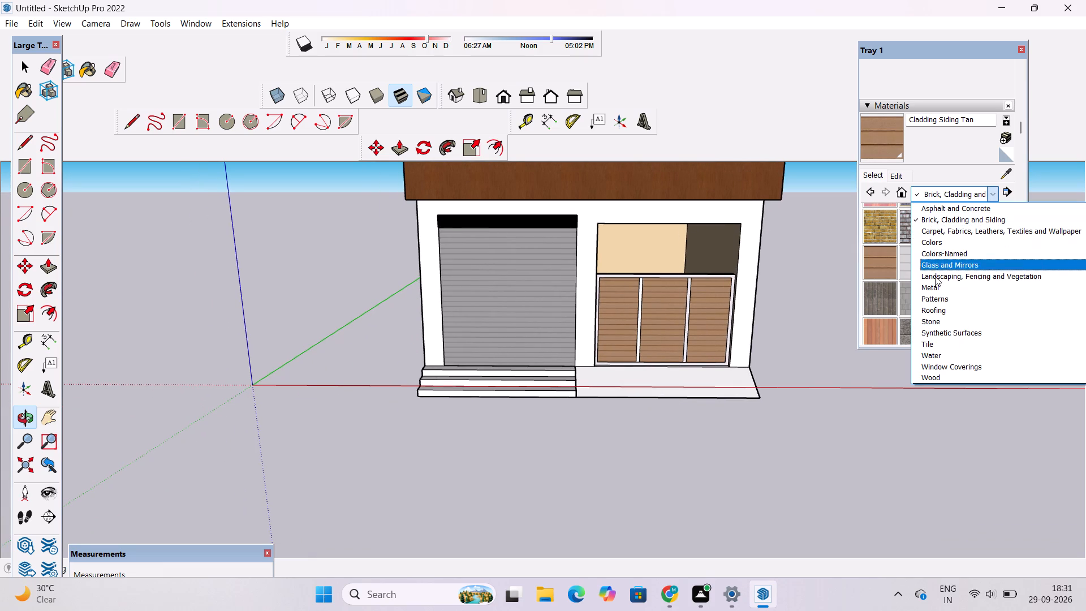
left_click(928, 320)
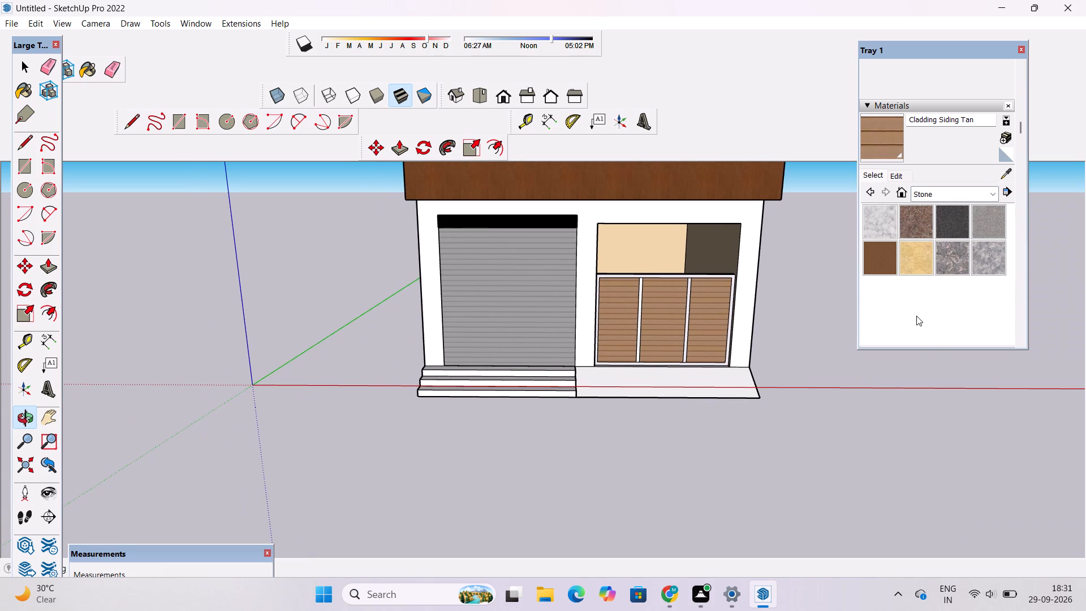
scroll(921, 303, "up", 1)
scroll(925, 265, "down", 1)
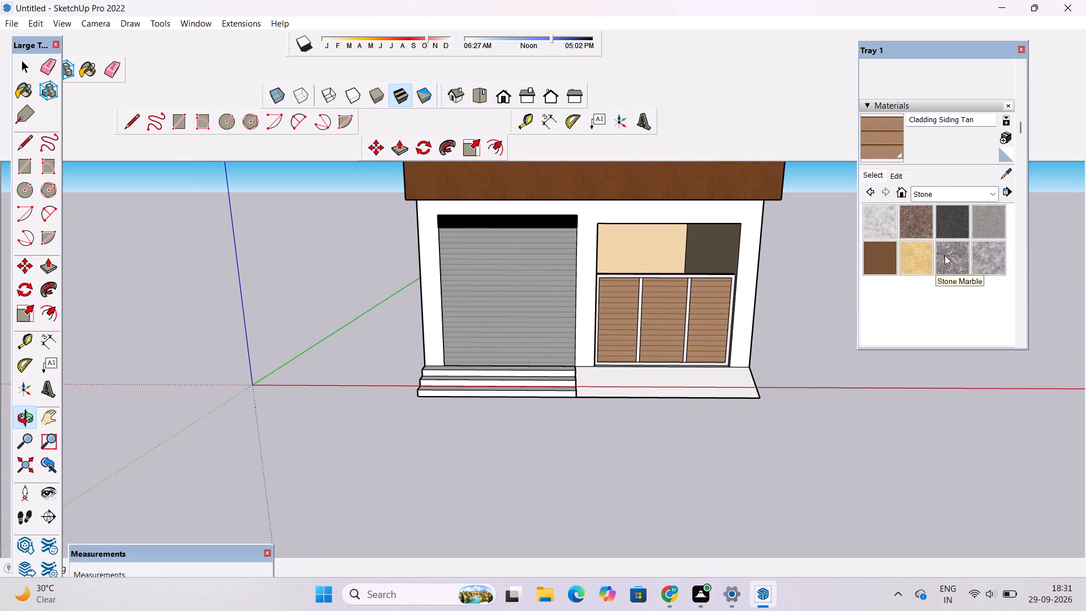
left_click(946, 255)
scroll(524, 394, "up", 15)
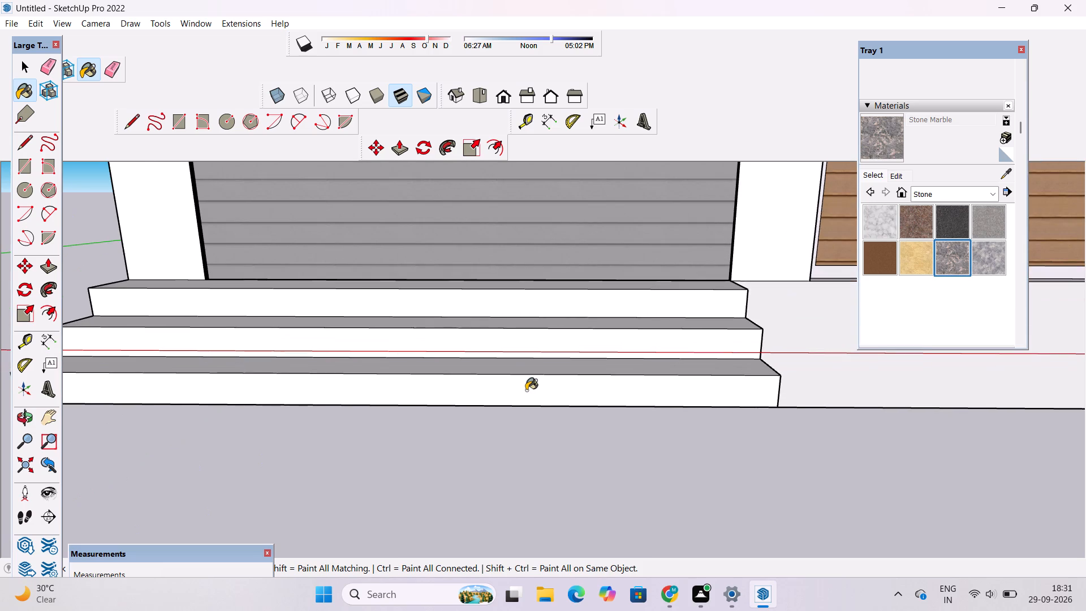
left_click(526, 390)
left_click(532, 366)
scroll(535, 356, "up", 4)
left_click(546, 333)
left_click(557, 303)
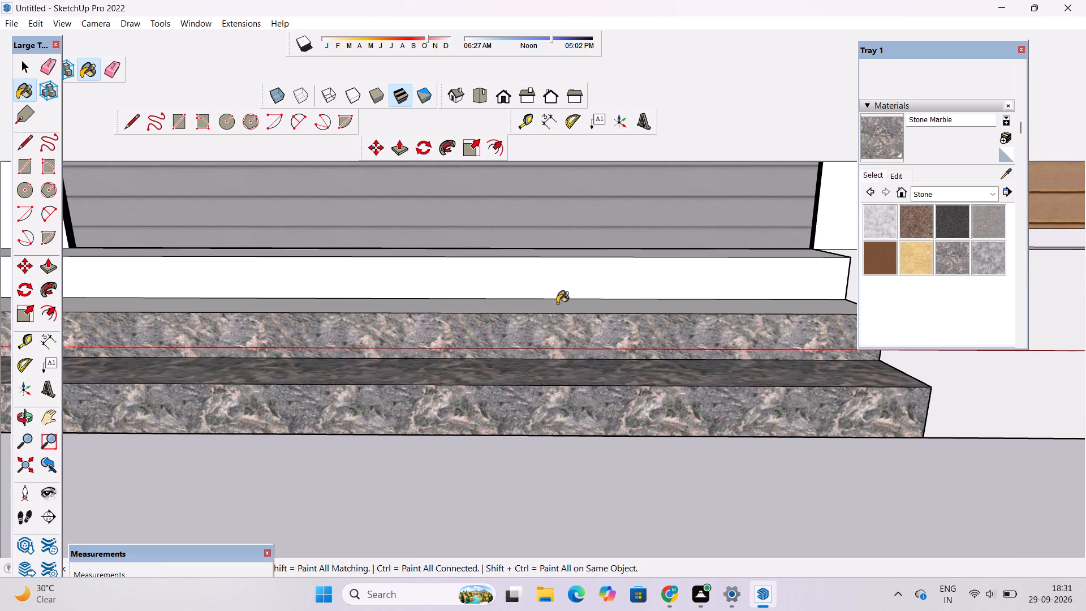
left_click(566, 278)
scroll(575, 252, "up", 3)
left_click(575, 252)
scroll(672, 266, "down", 8)
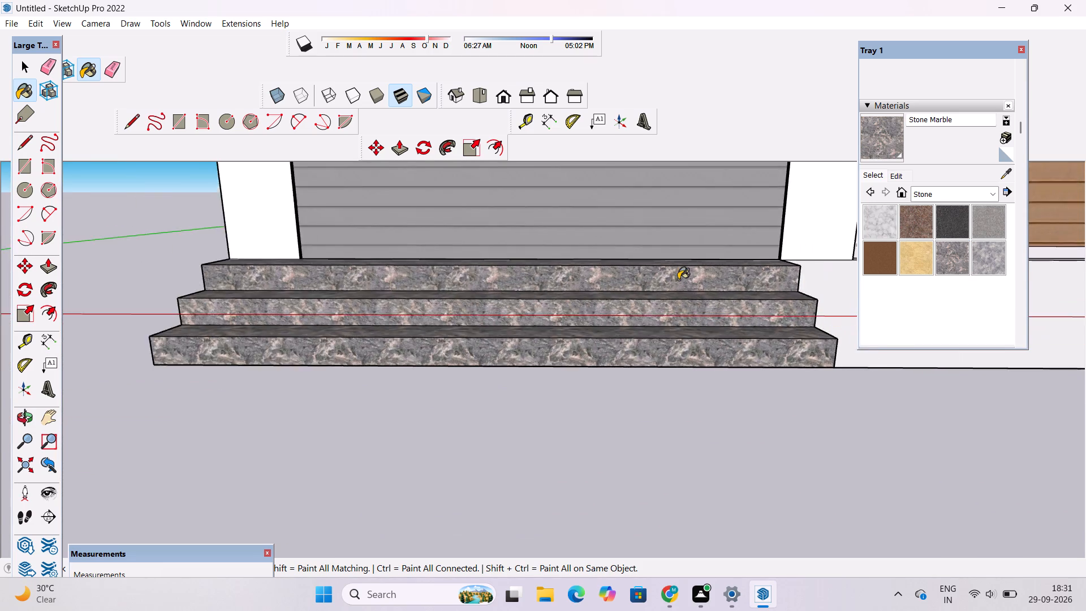
Paint the side faces at both ends of the entrance steps with Stone Marble.
scroll(678, 279, "down", 5)
scroll(199, 308, "up", 20)
scroll(199, 308, "up", 1)
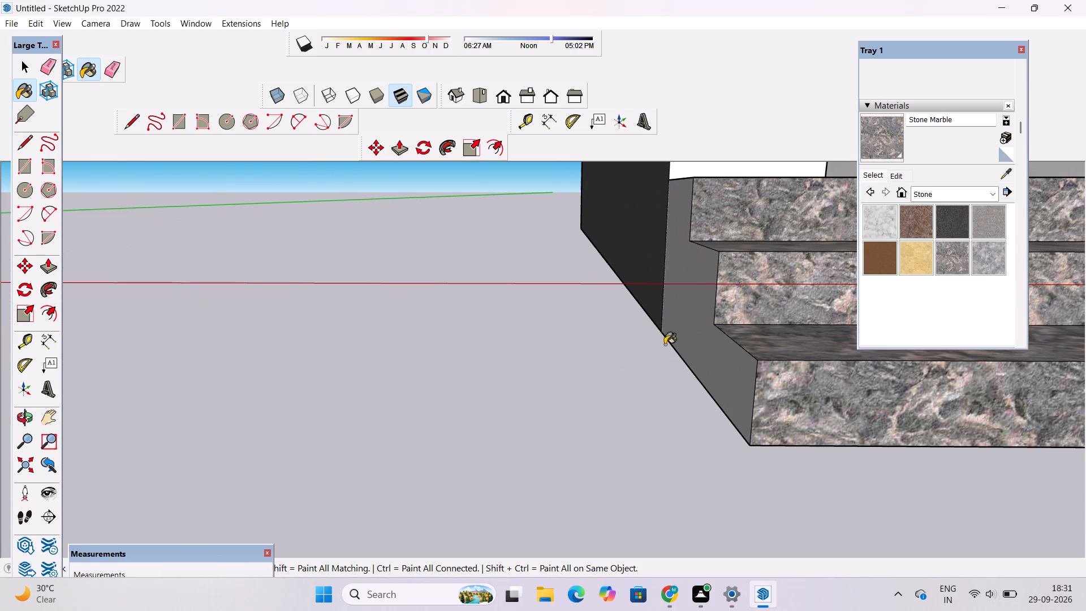
left_click(705, 319)
scroll(381, 373, "down", 15)
scroll(276, 382, "up", 1)
scroll(262, 372, "down", 18)
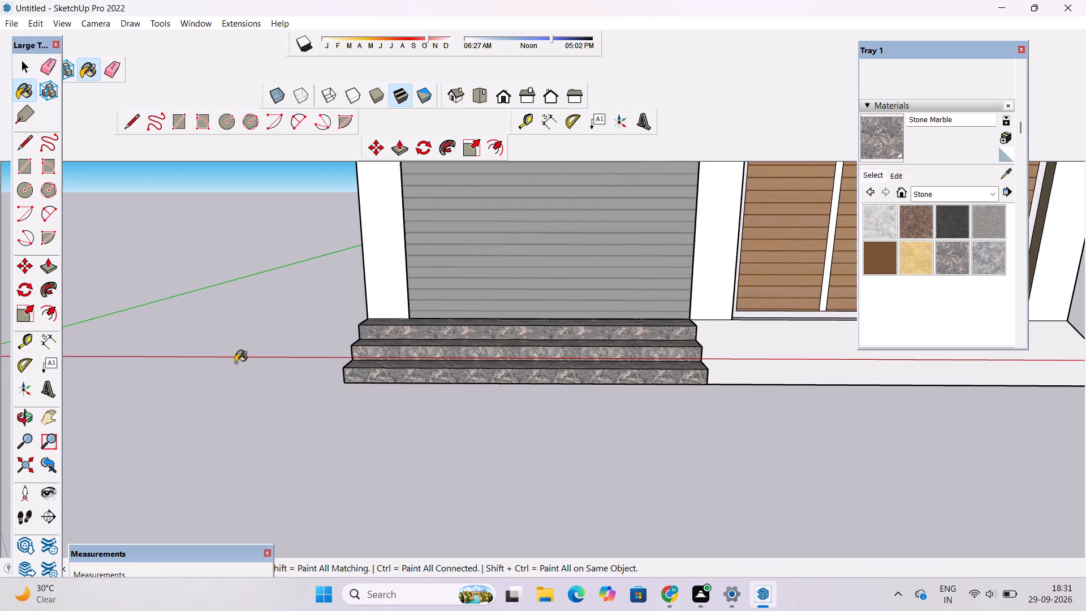
scroll(235, 363, "down", 12)
scroll(538, 363, "up", 20)
scroll(538, 363, "up", 6)
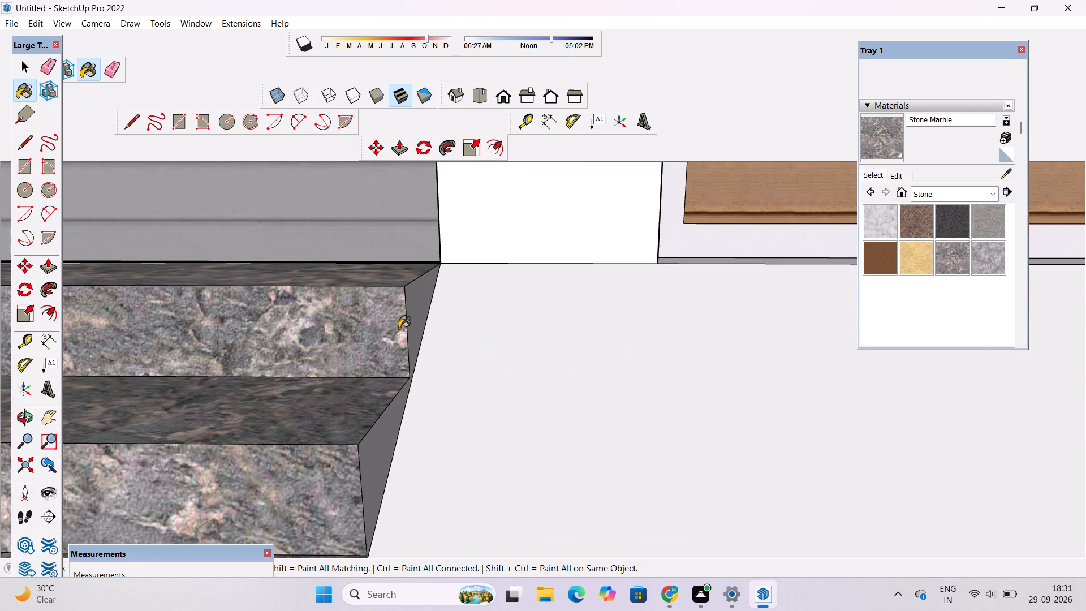
left_click(414, 306)
scroll(473, 231, "down", 10)
key("space")
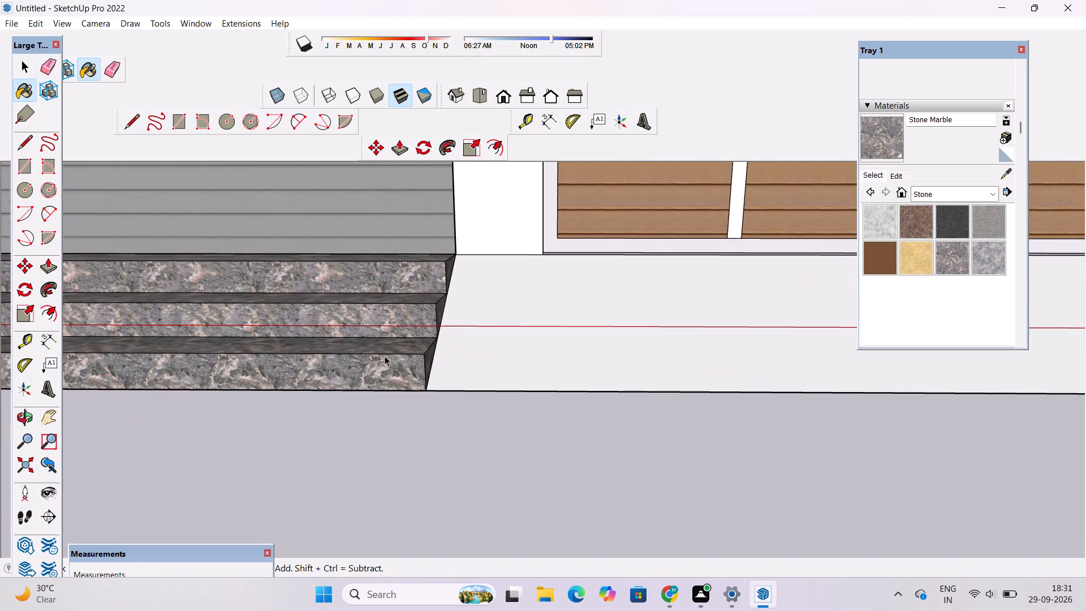
Paint the sloping ramp in front of the shopfront with Pavers with Grass Brick from the Landscaping, Fencing and Vegetation collection.
scroll(381, 359, "down", 20)
scroll(381, 359, "down", 2)
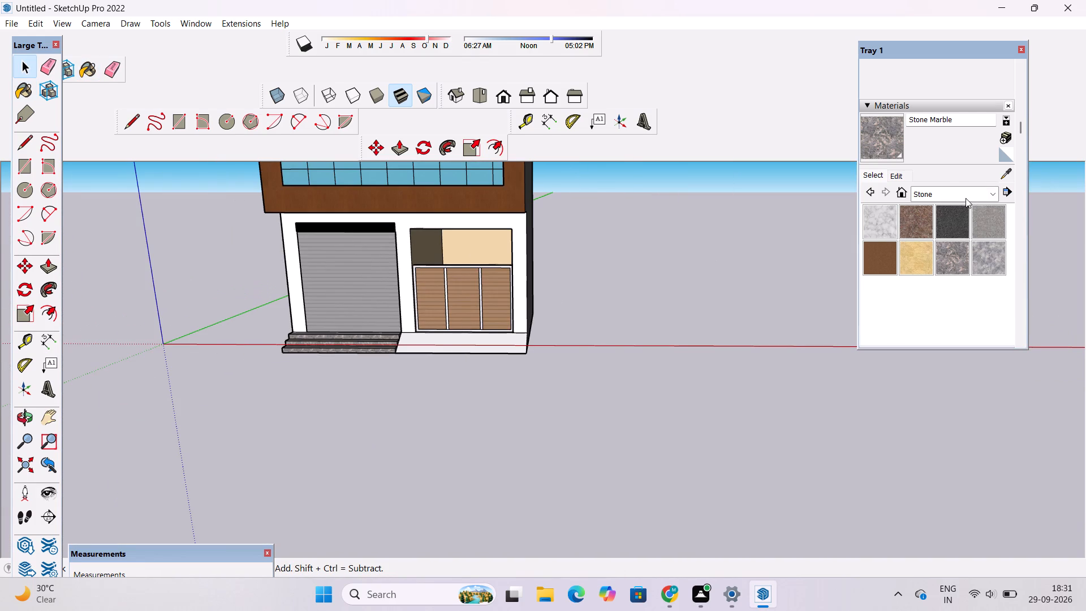
left_click(966, 198)
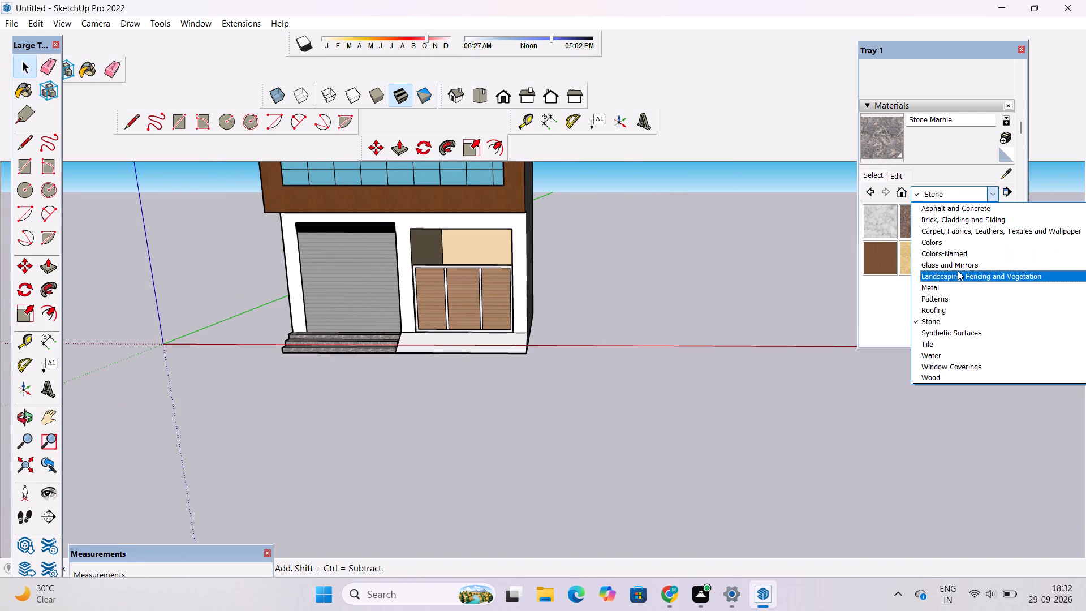
left_click(956, 274)
scroll(930, 282, "down", 3)
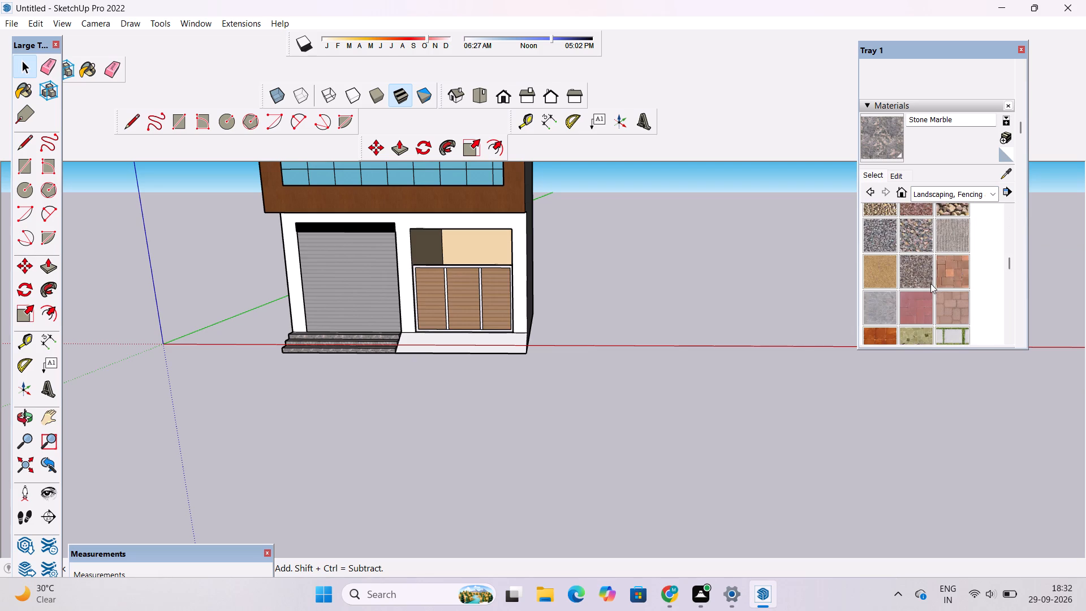
scroll(930, 285, "down", 1)
left_click(948, 277)
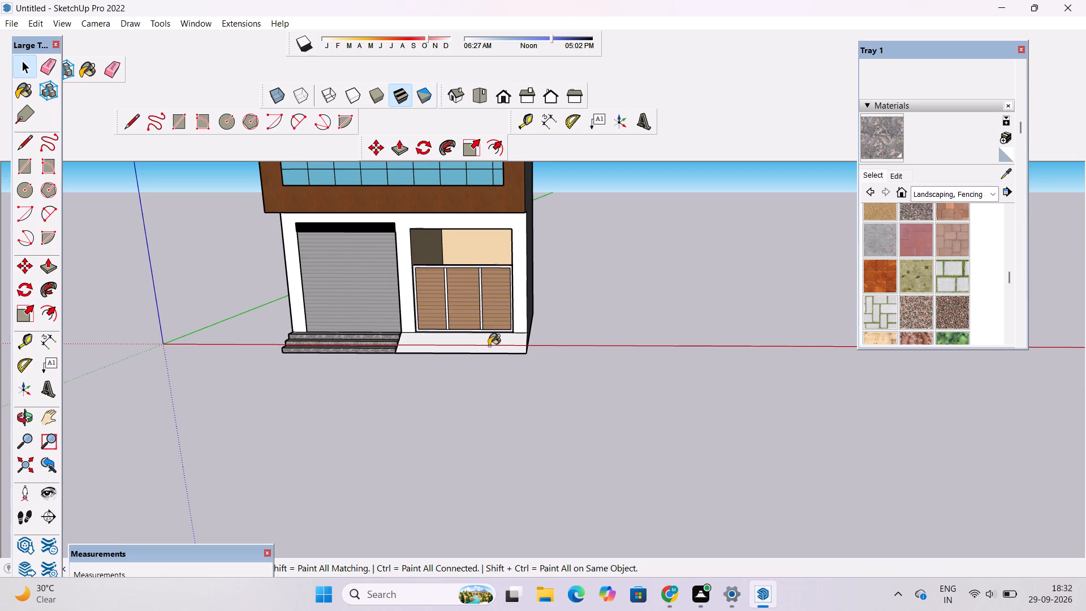
left_click(490, 342)
scroll(492, 343, "up", 20)
scroll(492, 343, "up", 2)
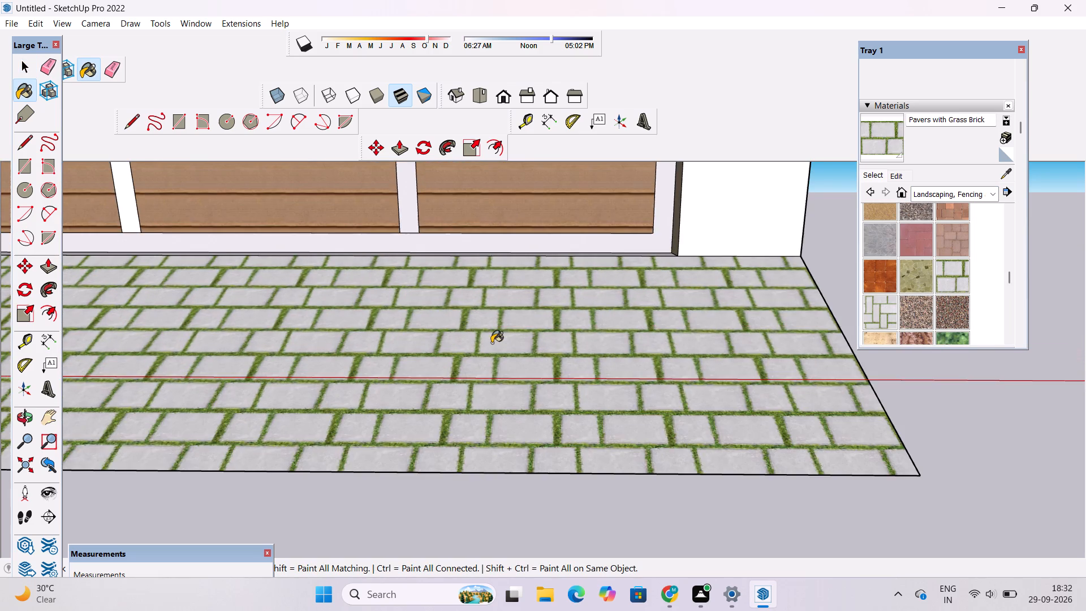
Examine the paved ramp, the marble steps and the building's adjoining side wall from several angles and distances.
scroll(492, 343, "down", 5)
key("o")
left_click_drag(644, 348, 519, 302)
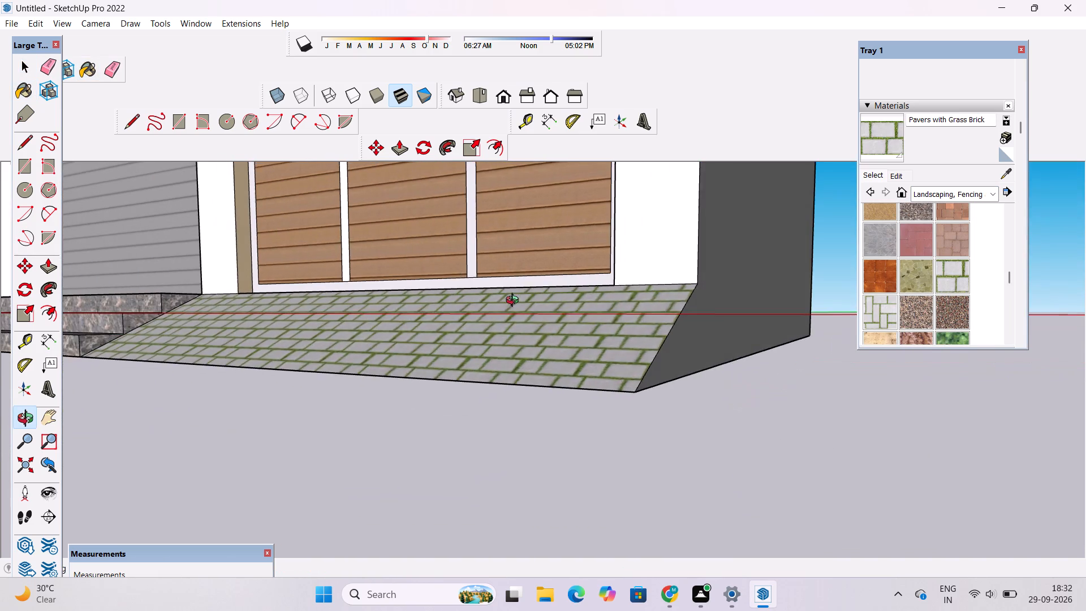
scroll(611, 315, "down", 6)
left_click_drag(682, 318, 614, 333)
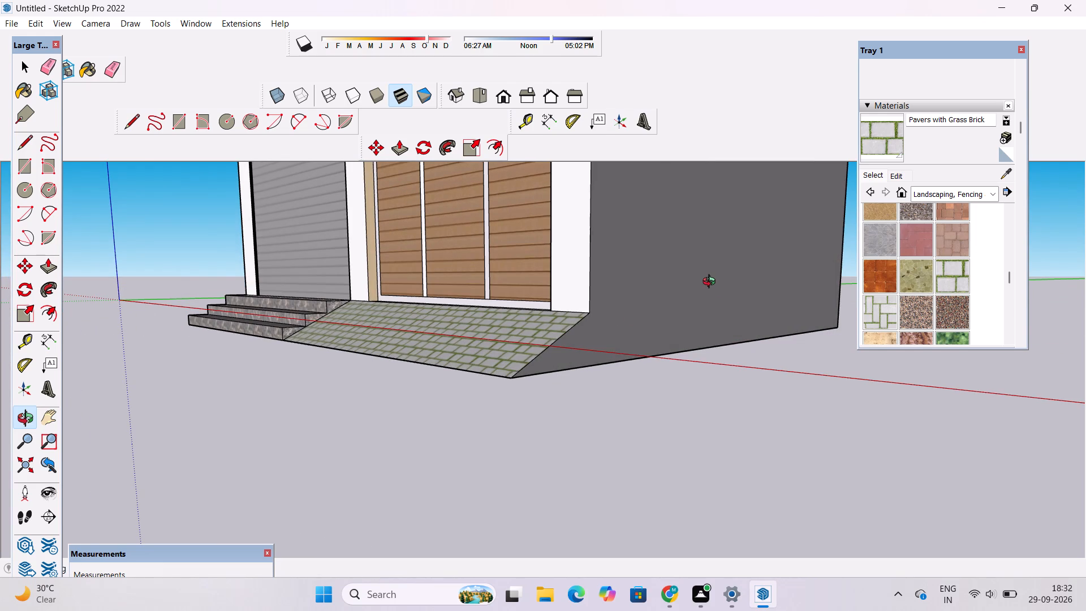
scroll(730, 289, "down", 1)
left_click_drag(718, 298, 747, 320, "shift")
scroll(671, 357, "up", 3)
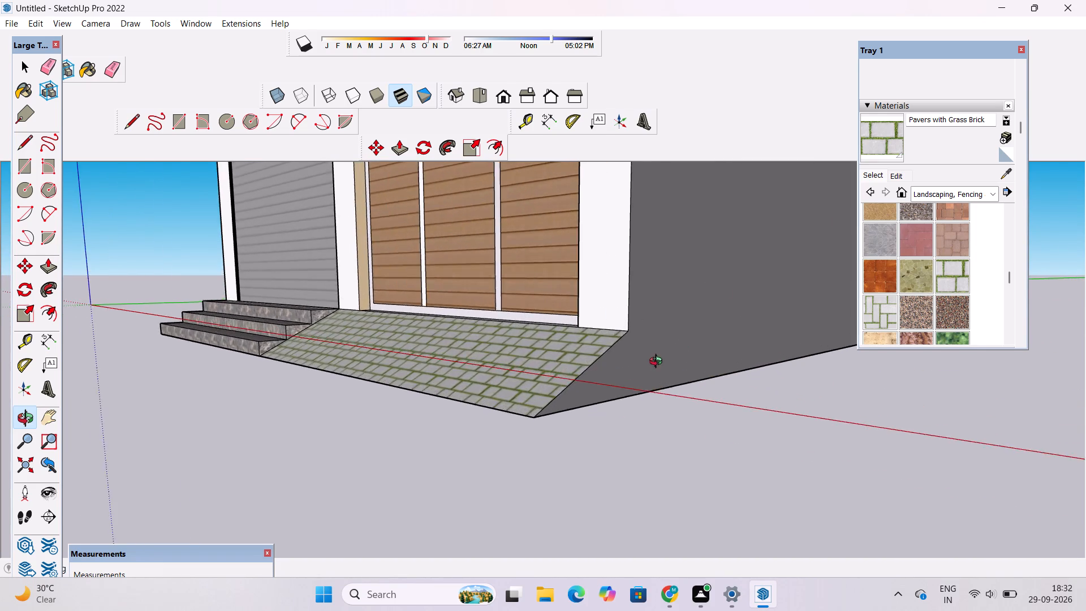
Draw a vertical line from the ramp's top corner down to the bottom edge, separating the ramp's triangular side from the side wall.
left_click_drag(641, 367, 580, 360)
left_click_drag(570, 351, 589, 340, "shift")
left_click_drag(575, 345, 541, 350)
key("l")
scroll(536, 340, "up", 4)
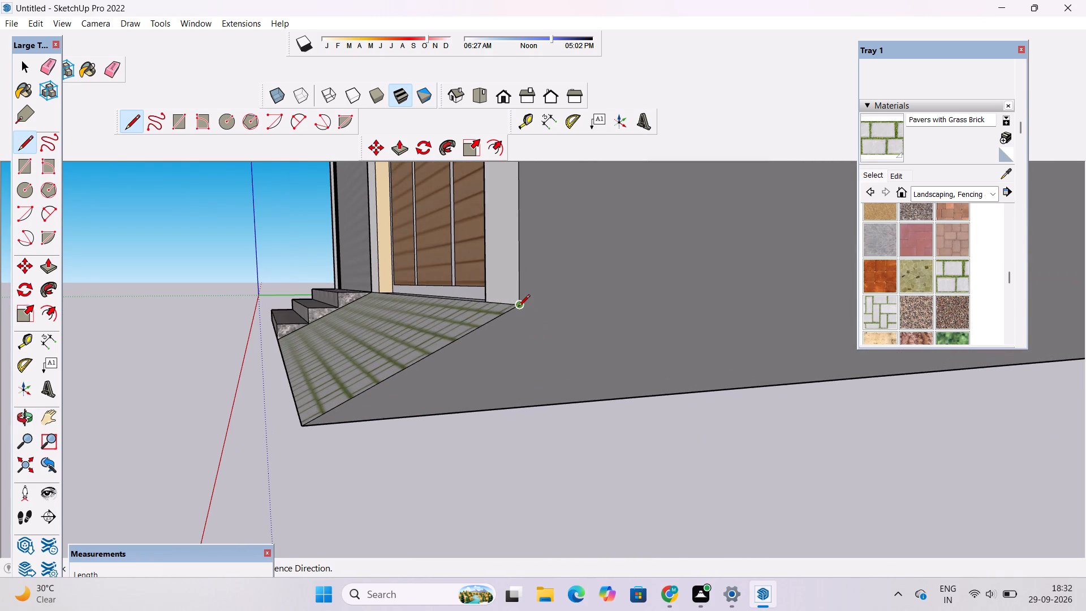
left_click(518, 307)
left_click(519, 411)
key("space")
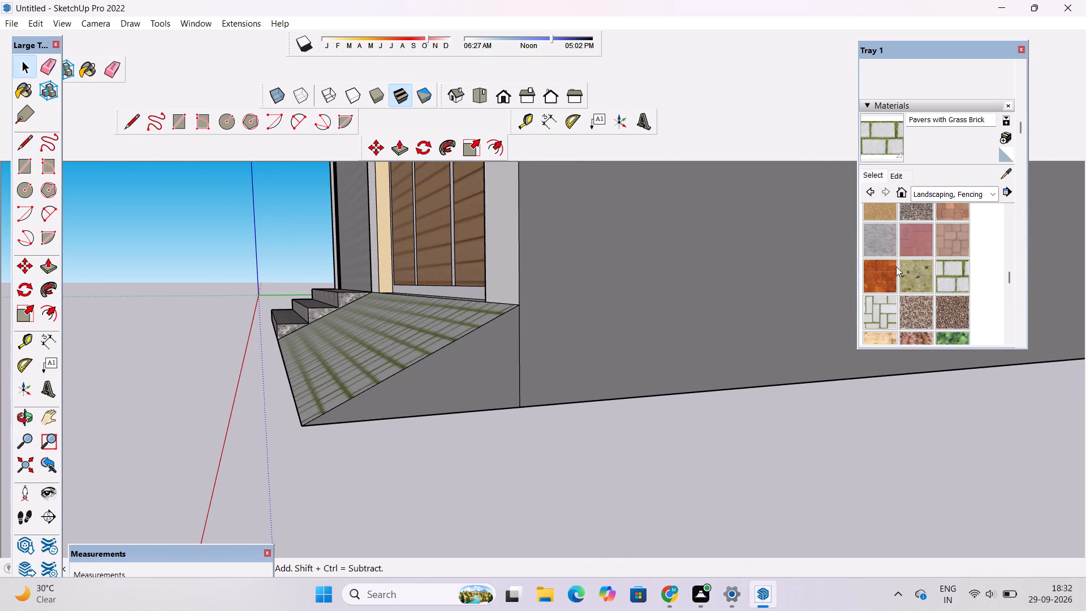
Paint the ramp's triangular side face with Pavers with Grass Brick.
left_click(880, 135)
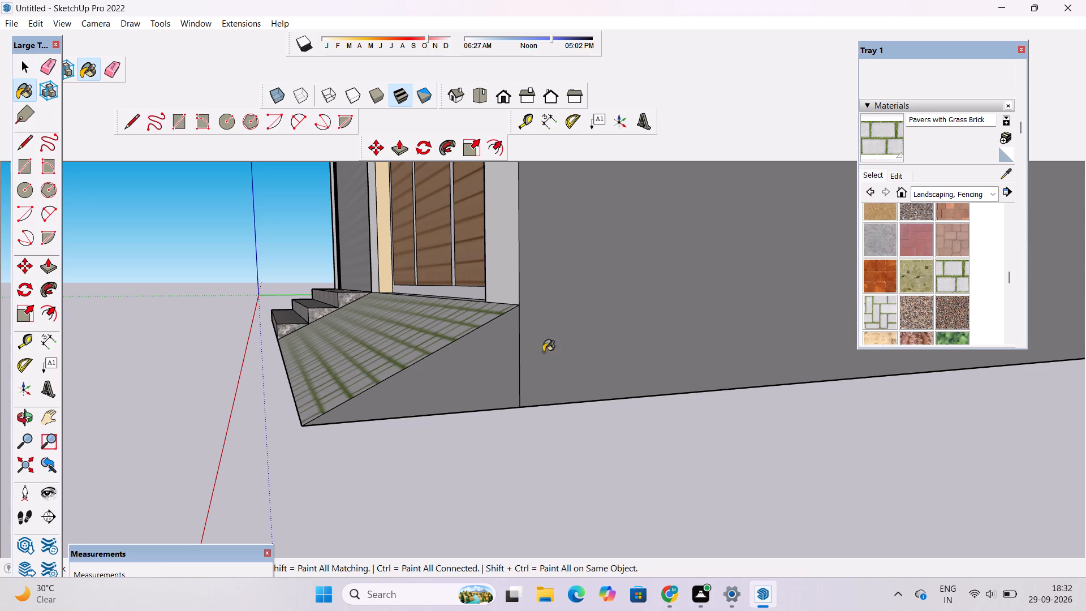
left_click(469, 361)
Examine the ground-floor front with its steps, ramp, shutter, shopfront panels and overhang from several angles and distances.
key("o")
scroll(545, 358, "down", 8)
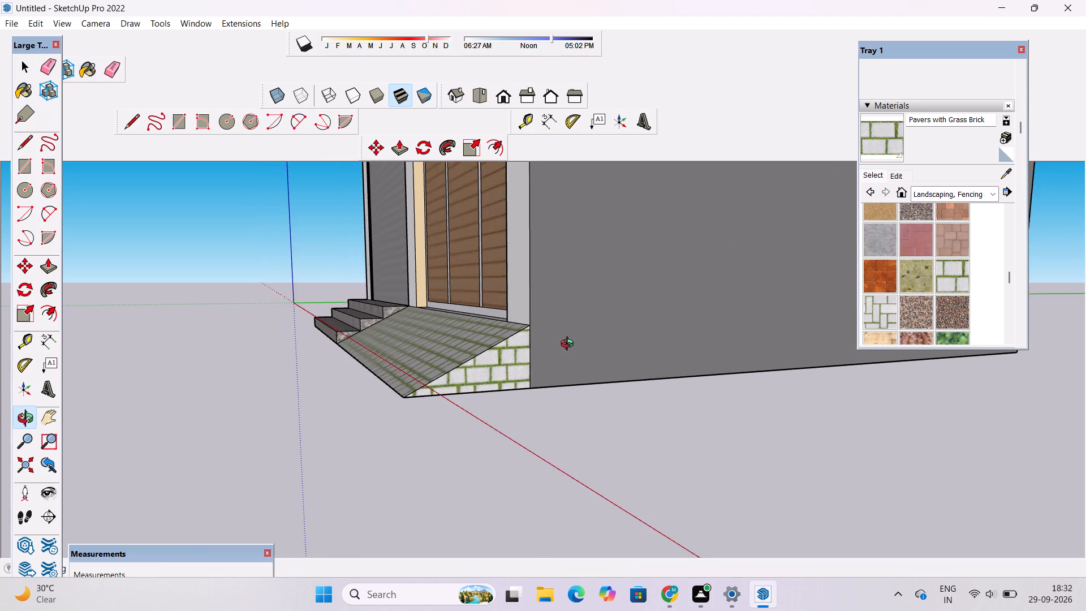
scroll(570, 345, "down", 4)
left_click_drag(456, 320, 704, 196)
scroll(656, 252, "down", 5)
left_click_drag(652, 300, 671, 355)
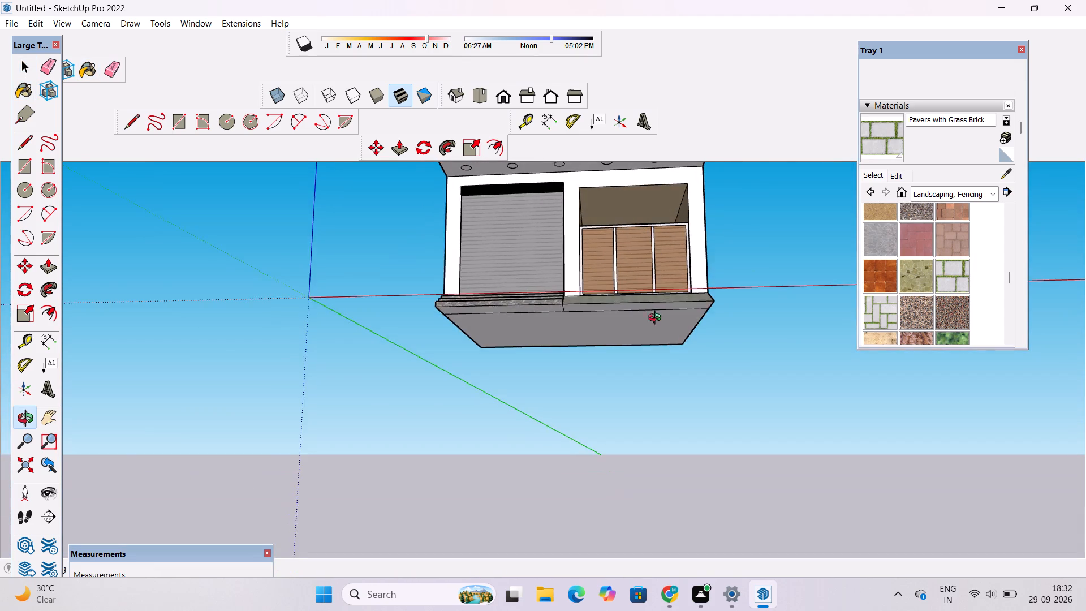
scroll(598, 232, "up", 4)
left_click_drag(611, 267, 613, 305)
scroll(576, 143, "down", 9)
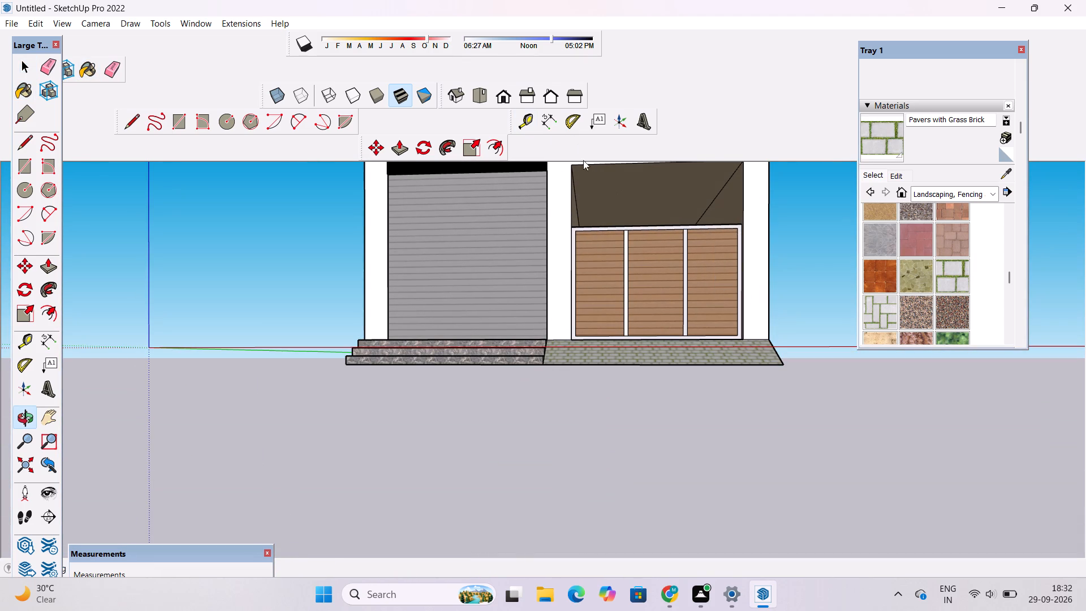
left_click_drag(604, 233, 604, 273)
scroll(603, 260, "down", 6)
left_click_drag(612, 273, 622, 343, "shift")
scroll(621, 339, "up", 4)
left_click_drag(557, 331, 610, 263)
scroll(610, 263, "up", 3)
left_click_drag(585, 276, 566, 312, "shift")
left_click_drag(566, 312, 516, 307)
left_click_drag(510, 305, 517, 283)
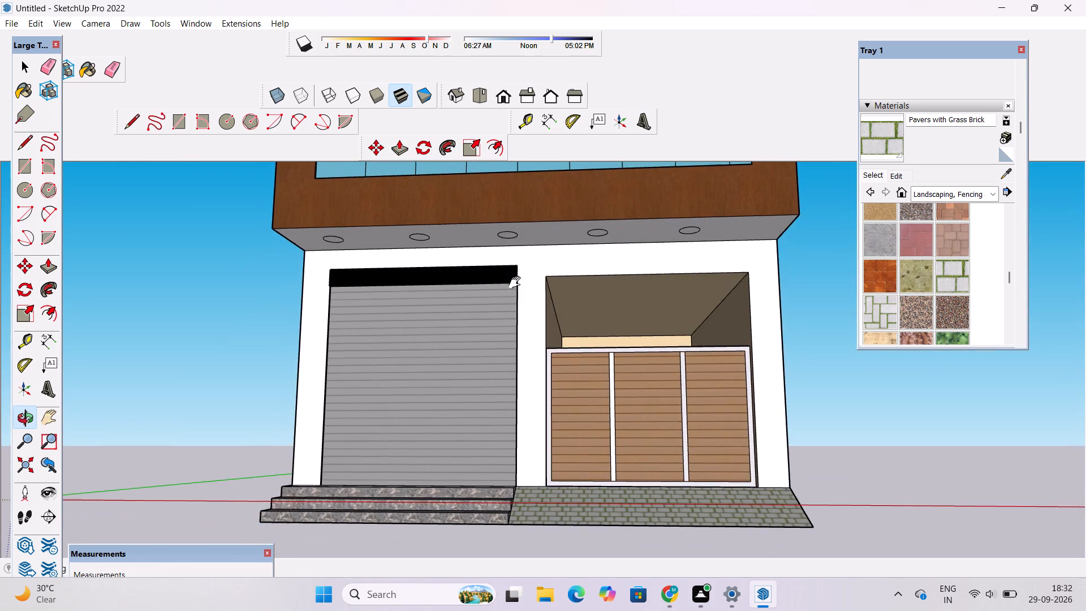
left_click_drag(517, 283, 518, 282)
left_click_drag(518, 282, 529, 294)
scroll(529, 294, "down", 4)
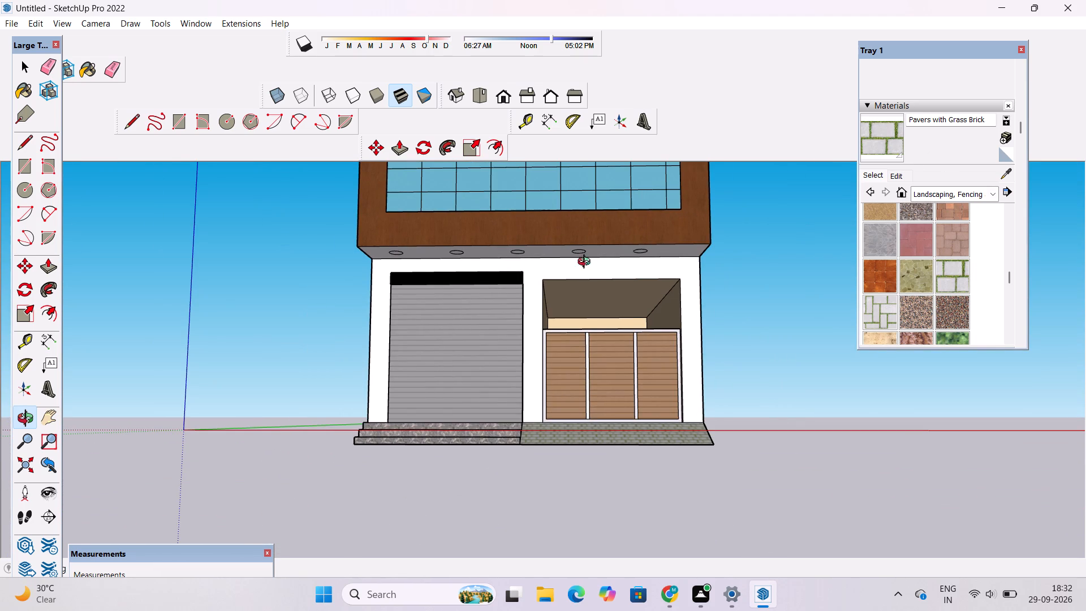
Paint the top-floor door panel with Wood Cherry Original from the Wood collection.
scroll(560, 272, "down", 17)
left_click_drag(557, 231, 559, 388, "shift")
scroll(543, 292, "up", 11)
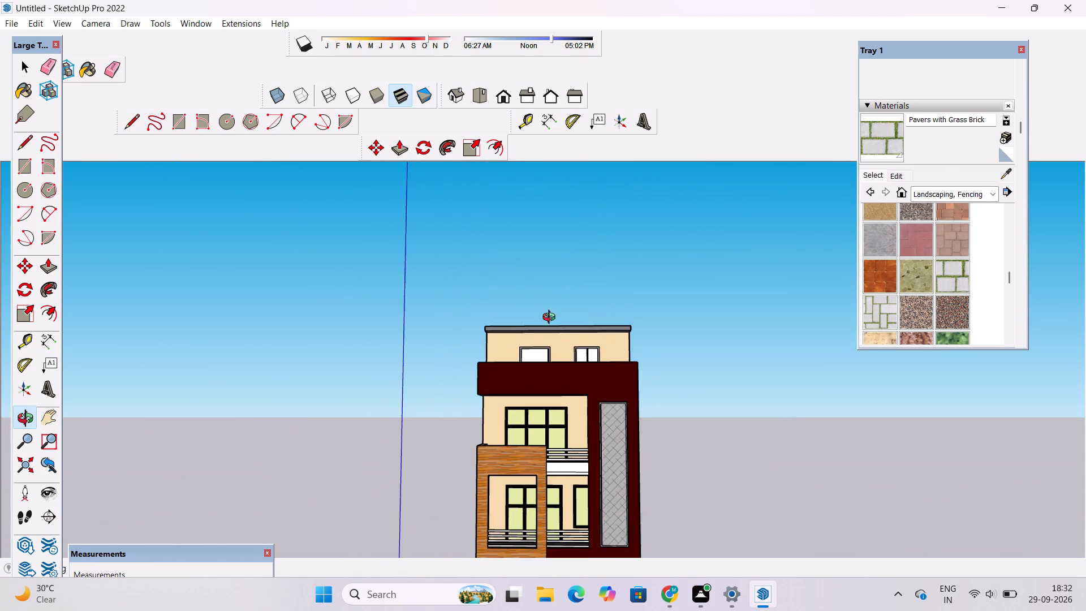
left_click_drag(568, 361, 570, 434)
scroll(536, 363, "up", 8)
left_click_drag(535, 362, 532, 305, "shift")
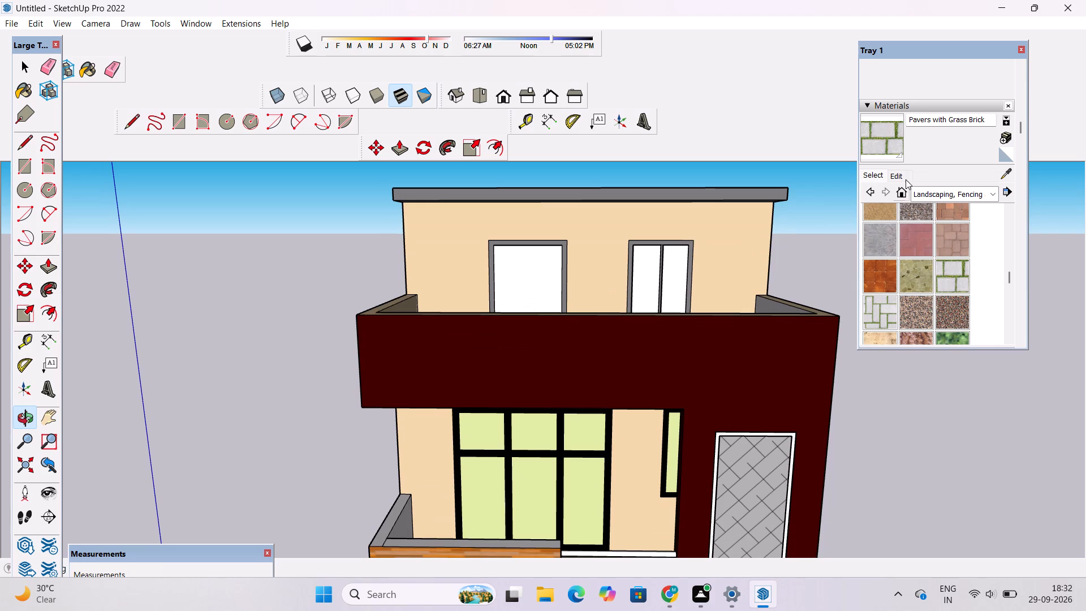
left_click(923, 194)
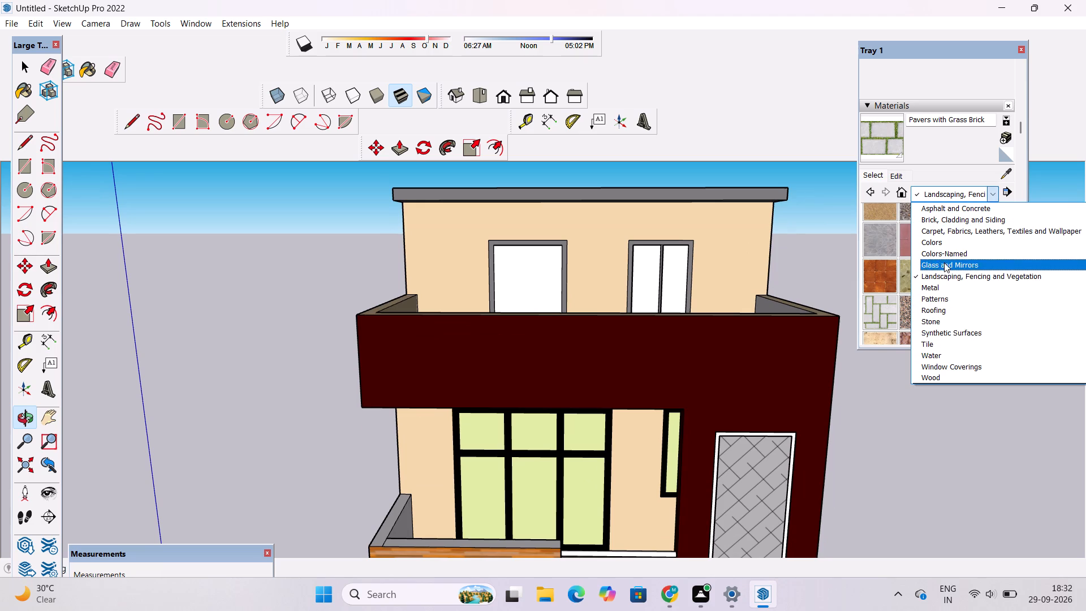
left_click(932, 376)
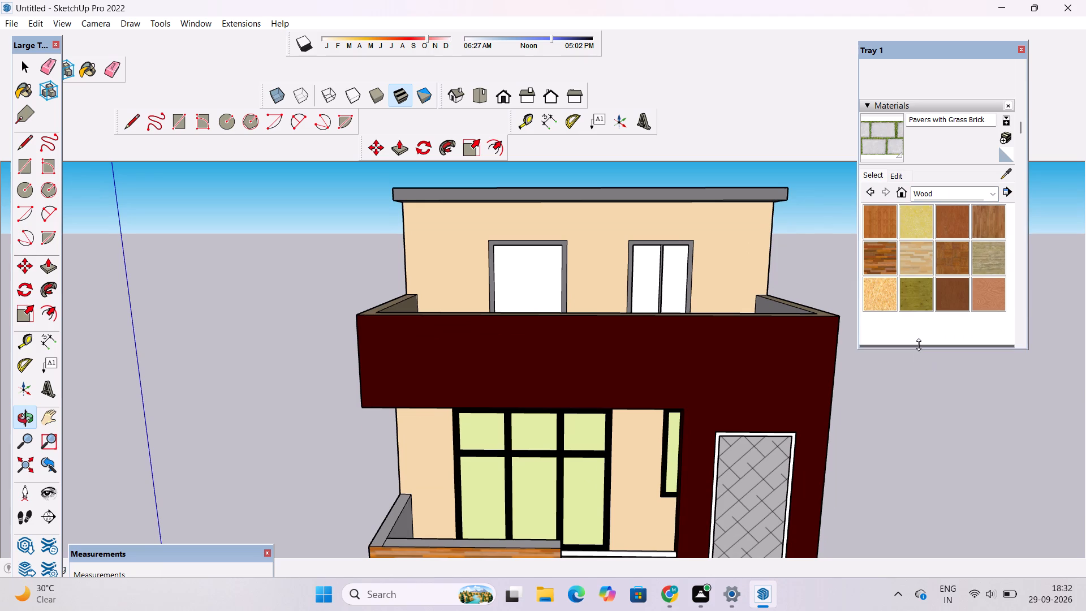
left_click(955, 226)
scroll(528, 249, "up", 5)
left_click(522, 266)
scroll(512, 259, "down", 7)
key("space")
Paint the frame around the top-floor door with Wood Cherry Original.
scroll(545, 256, "up", 3)
left_click(897, 128)
scroll(499, 242, "up", 6)
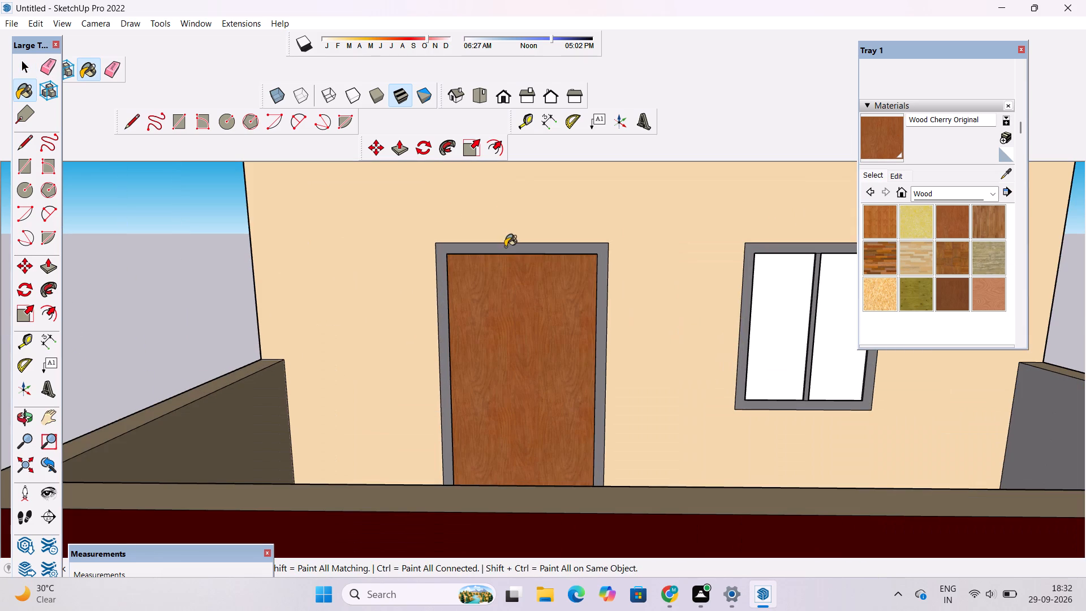
left_click(513, 251)
scroll(501, 233, "down", 7)
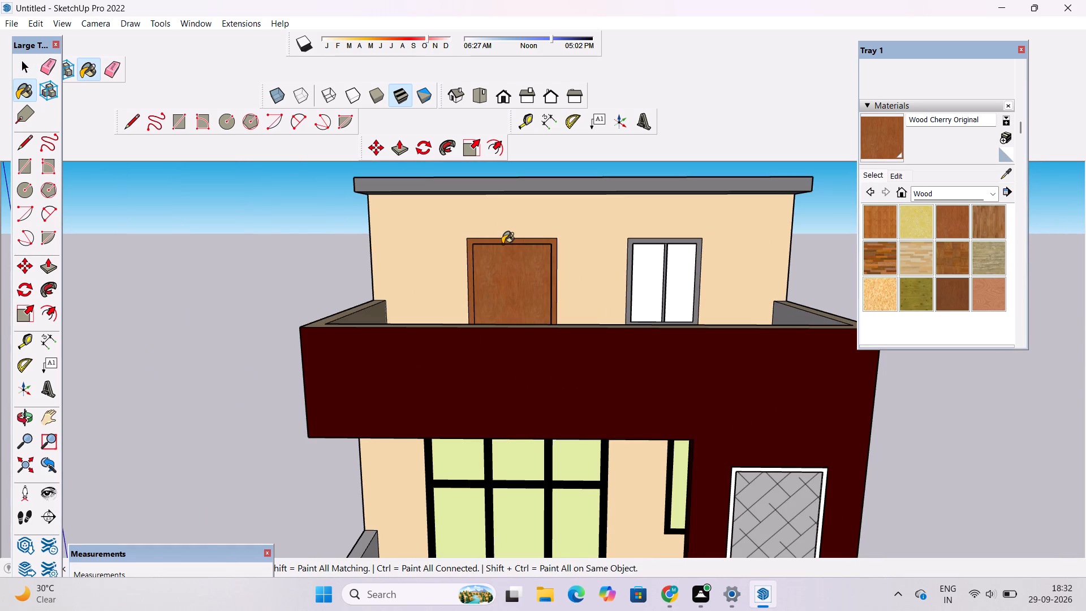
key("space")
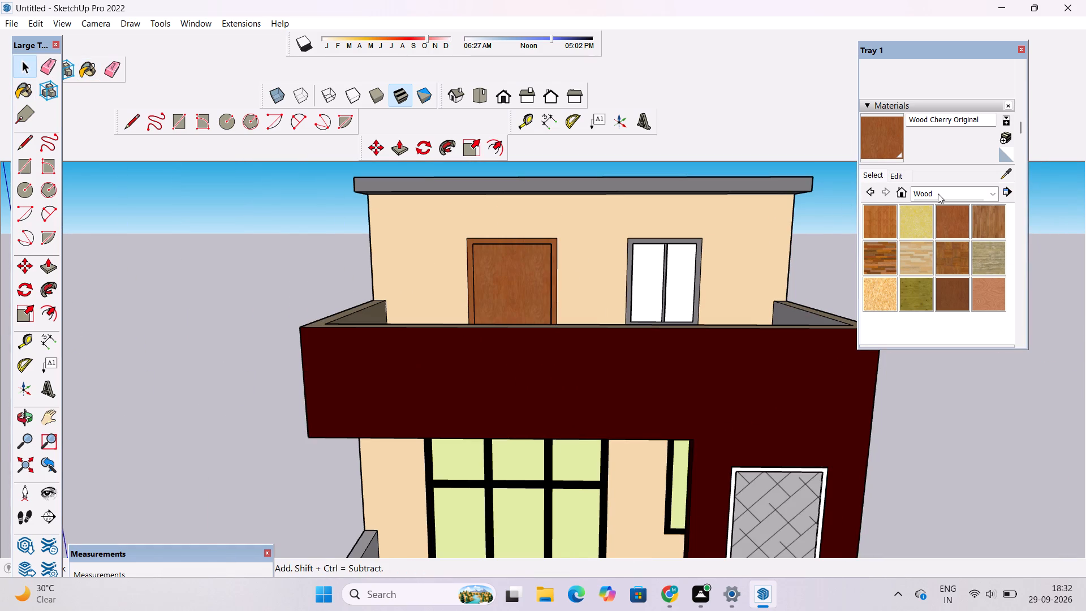
Paint the top-floor window's outer frame and central mullion with Wood Cherry Original.
left_click(938, 193)
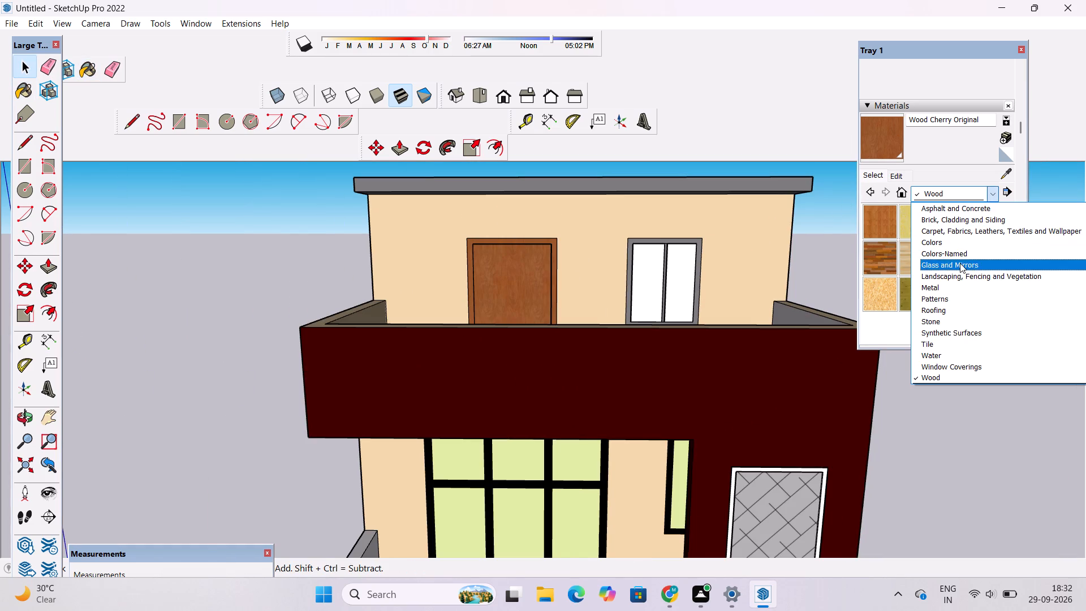
left_click(874, 139)
scroll(649, 257, "up", 5)
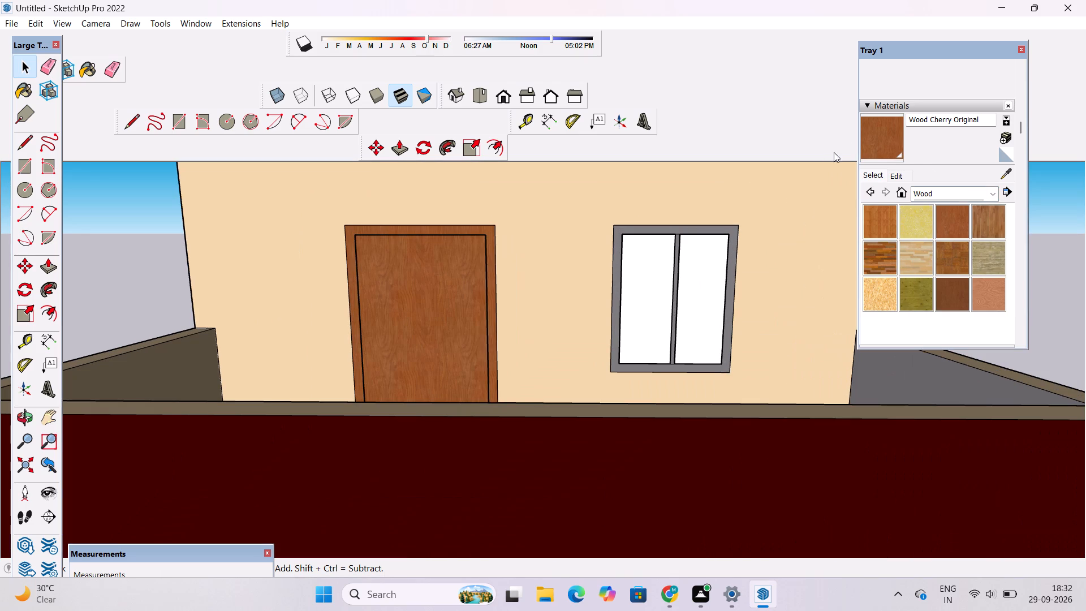
left_click(884, 133)
scroll(750, 229, "up", 7)
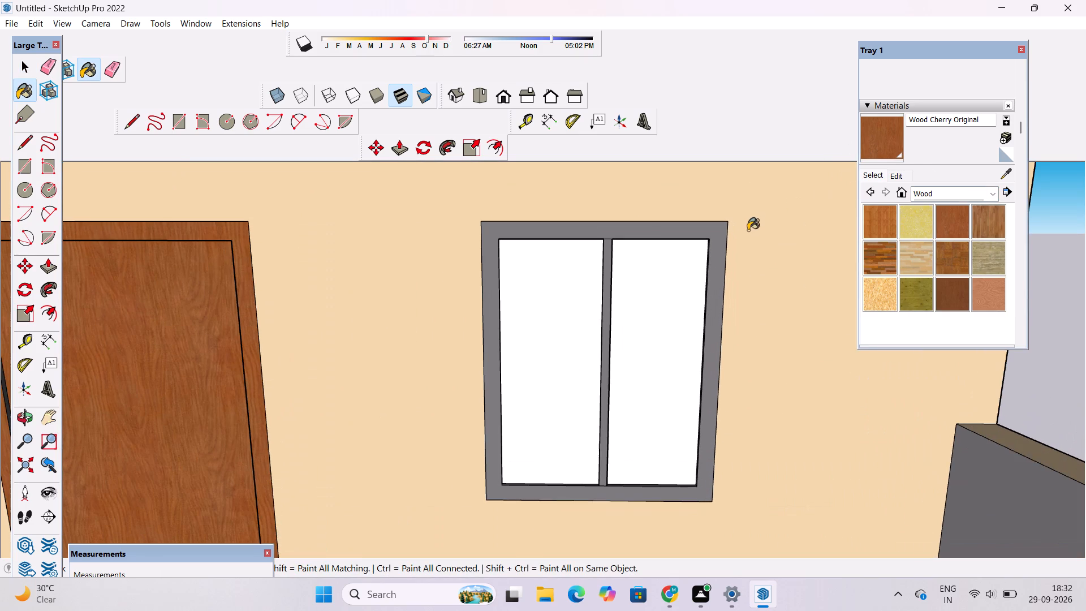
left_click(712, 238)
scroll(608, 251, "up", 4)
left_click(608, 251)
scroll(613, 237, "down", 9)
Bring up the Glass and Mirrors material collection for the top-floor window panes.
left_click(933, 195)
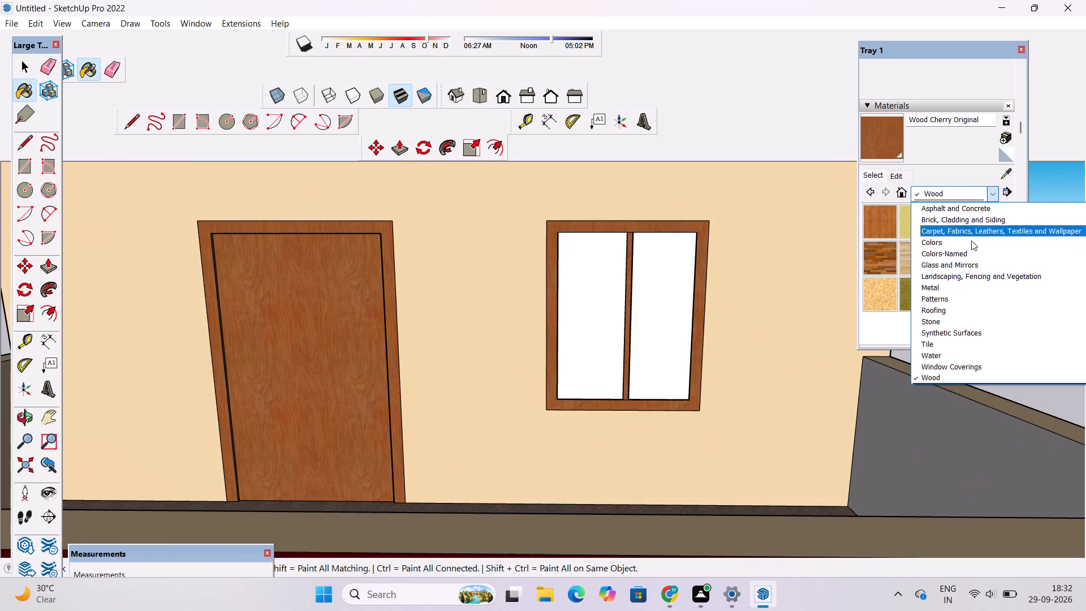
left_click(953, 253)
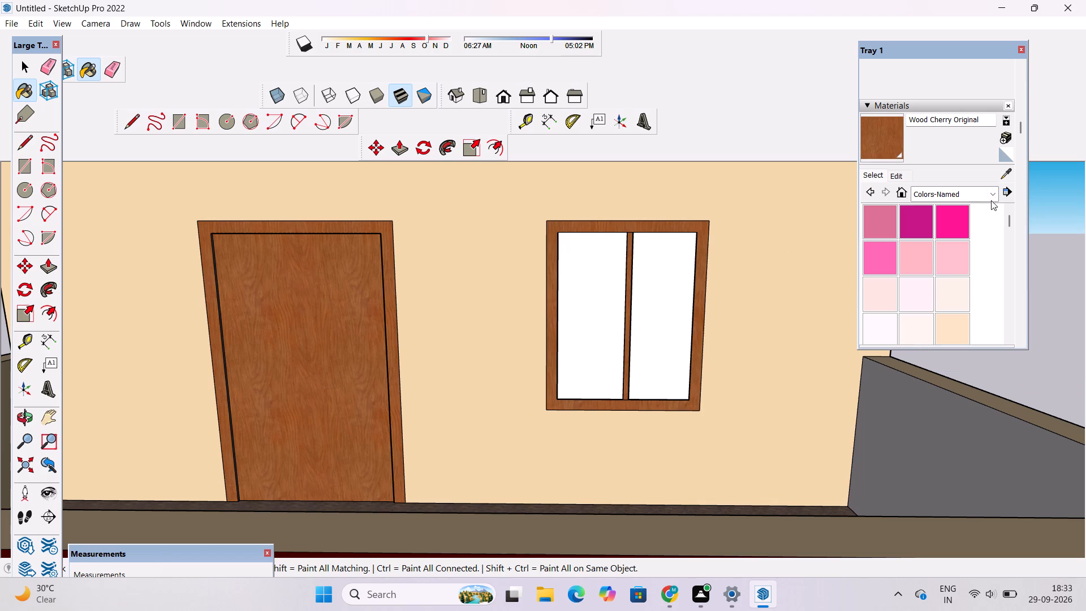
left_click(980, 192)
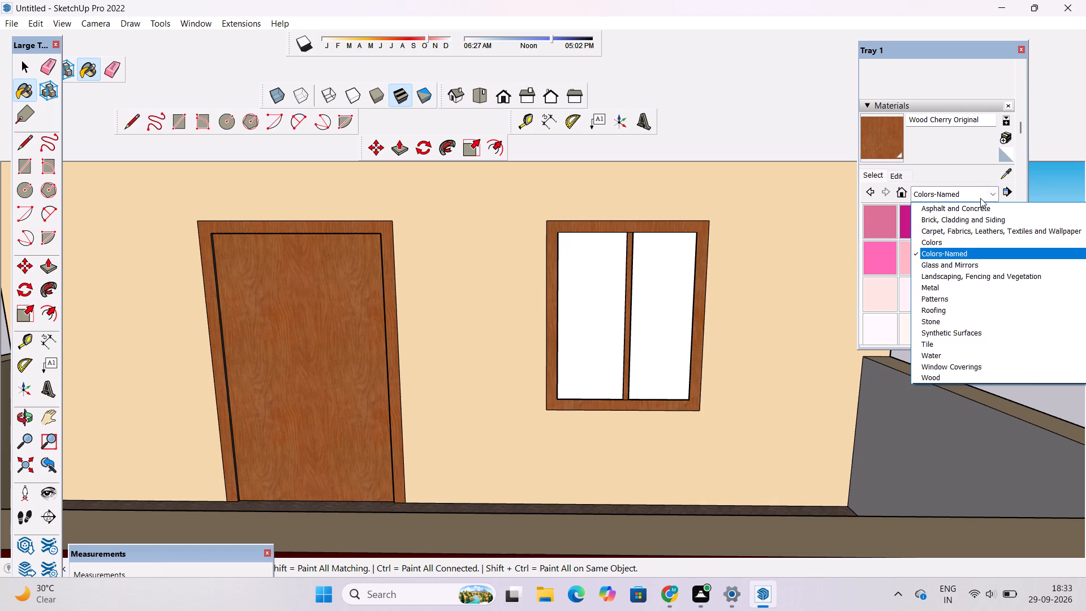
left_click(962, 261)
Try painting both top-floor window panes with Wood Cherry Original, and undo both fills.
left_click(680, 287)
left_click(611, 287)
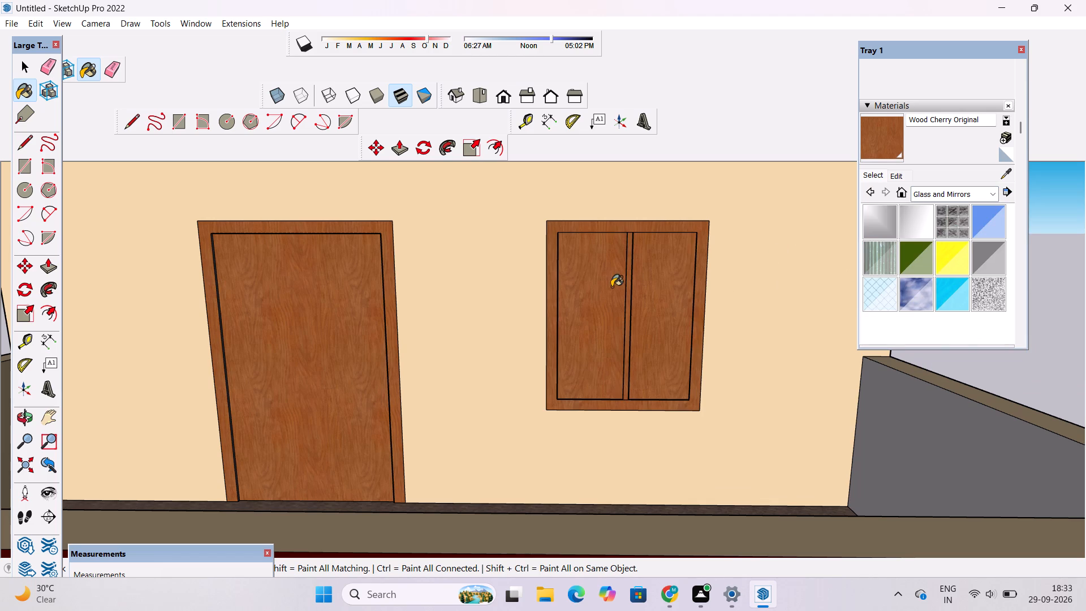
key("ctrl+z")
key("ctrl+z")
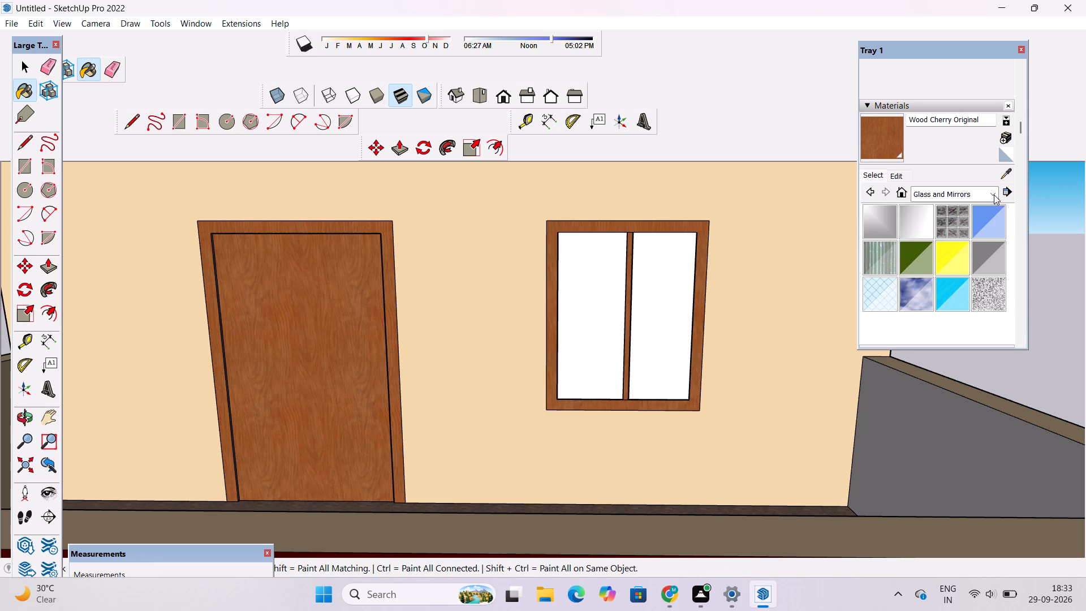
Paint both panes of the top-floor window with Translucent Glass Gray from the Glass and Mirrors collection.
left_click(992, 253)
left_click(674, 274)
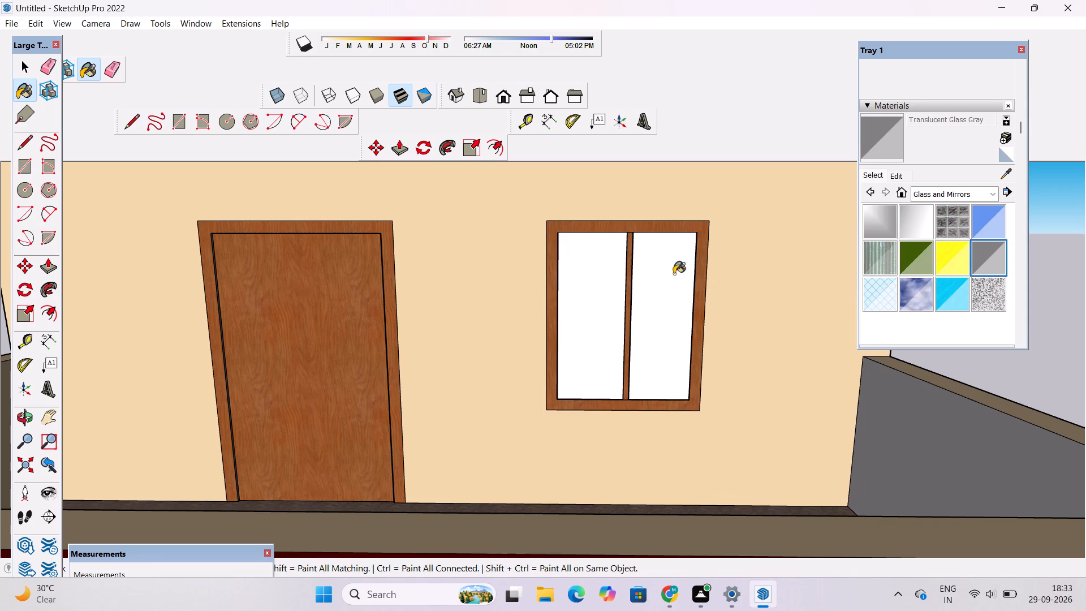
left_click(588, 279)
scroll(714, 271, "down", 1)
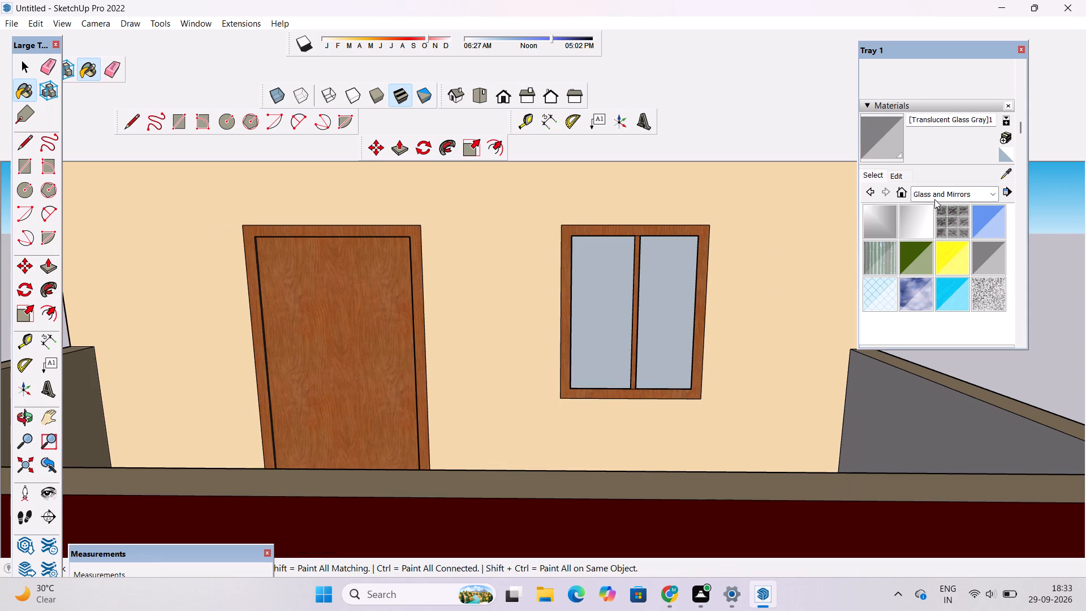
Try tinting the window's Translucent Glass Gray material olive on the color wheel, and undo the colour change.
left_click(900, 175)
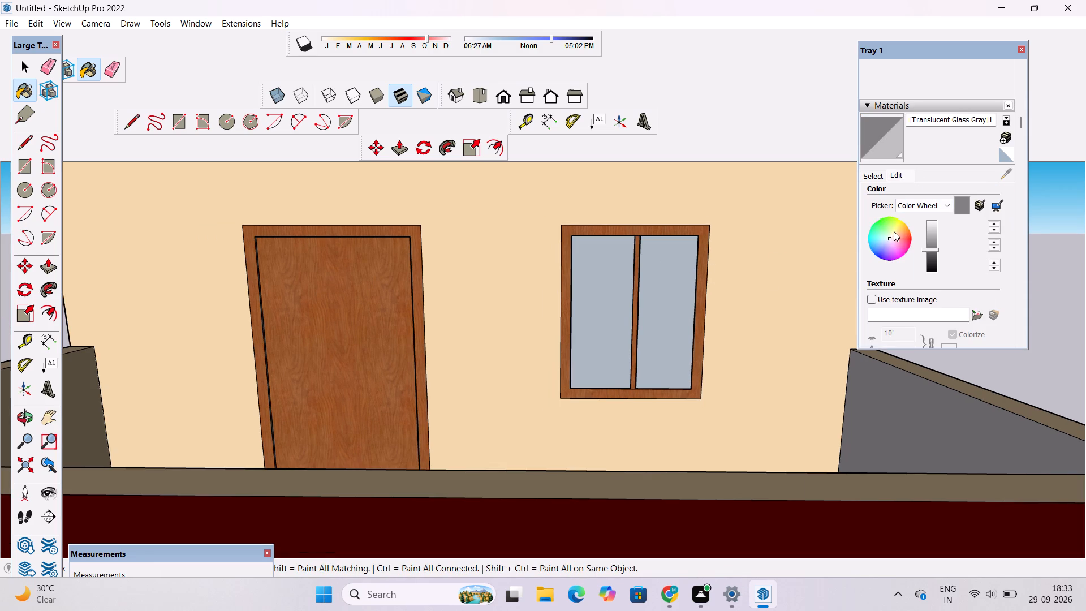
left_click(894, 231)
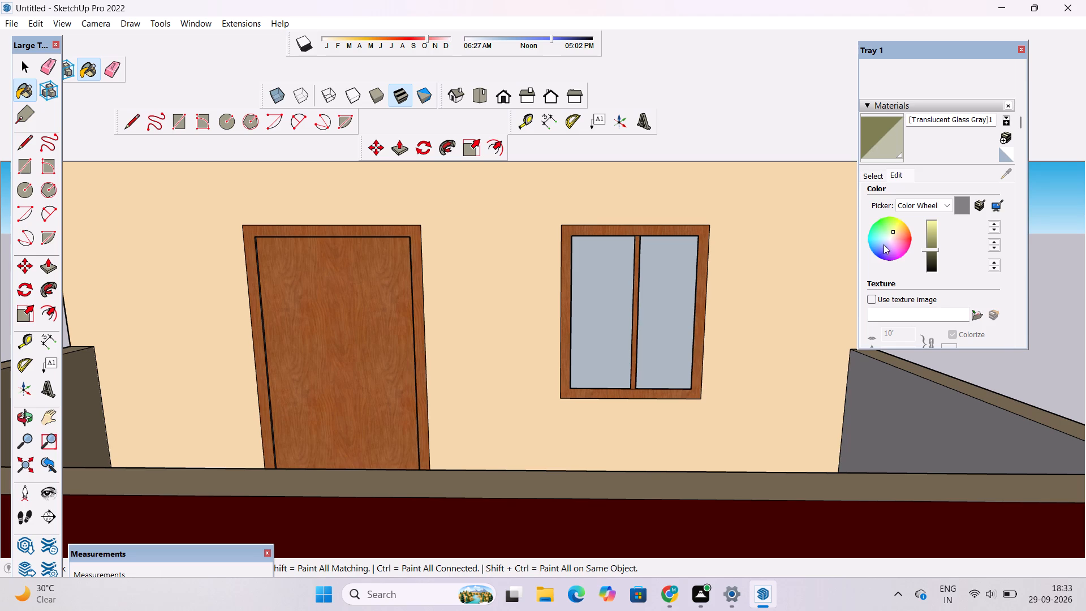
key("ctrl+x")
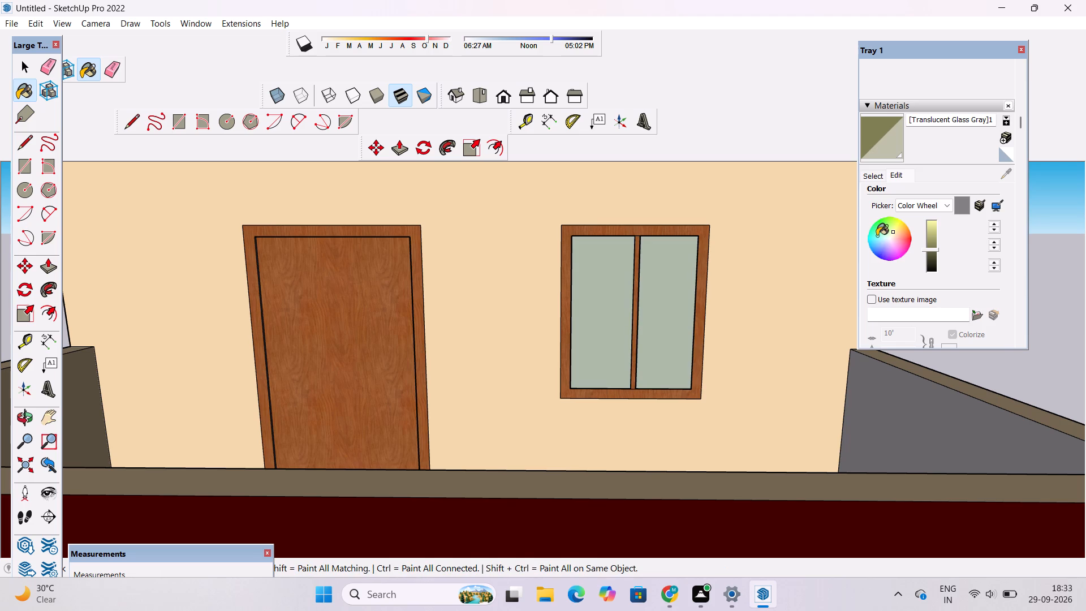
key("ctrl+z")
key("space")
Examine the top-floor door and window together with the facade's upper storeys from farther away and different angles.
scroll(681, 296, "down", 5)
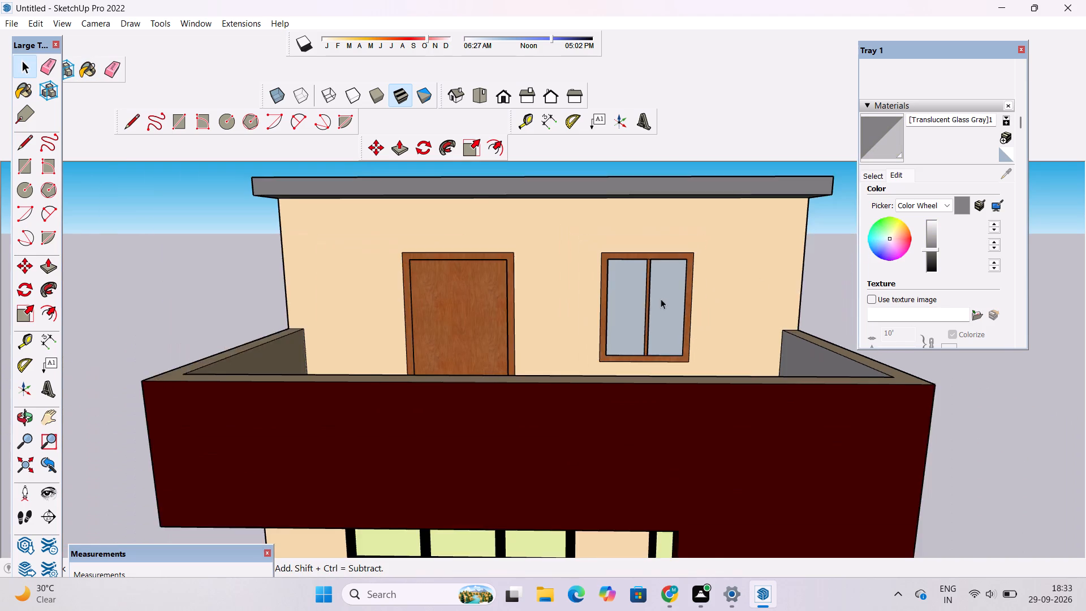
scroll(632, 295, "down", 4)
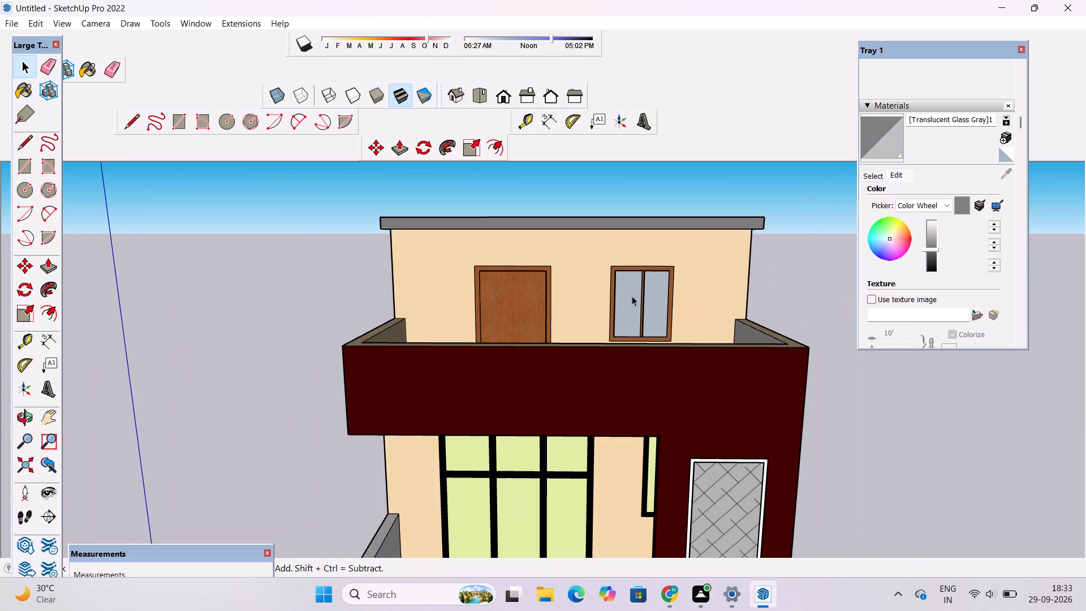
key("space")
key("o")
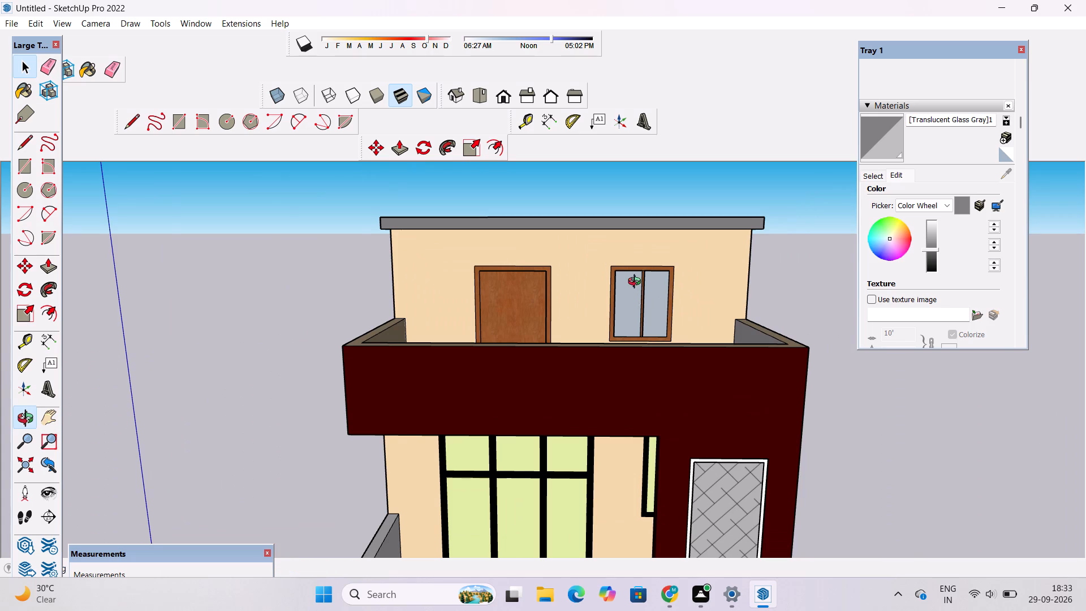
scroll(637, 283, "down", 4)
left_click_drag(653, 283, 709, 262)
left_click_drag(714, 272, 675, 277)
scroll(654, 282, "down", 5)
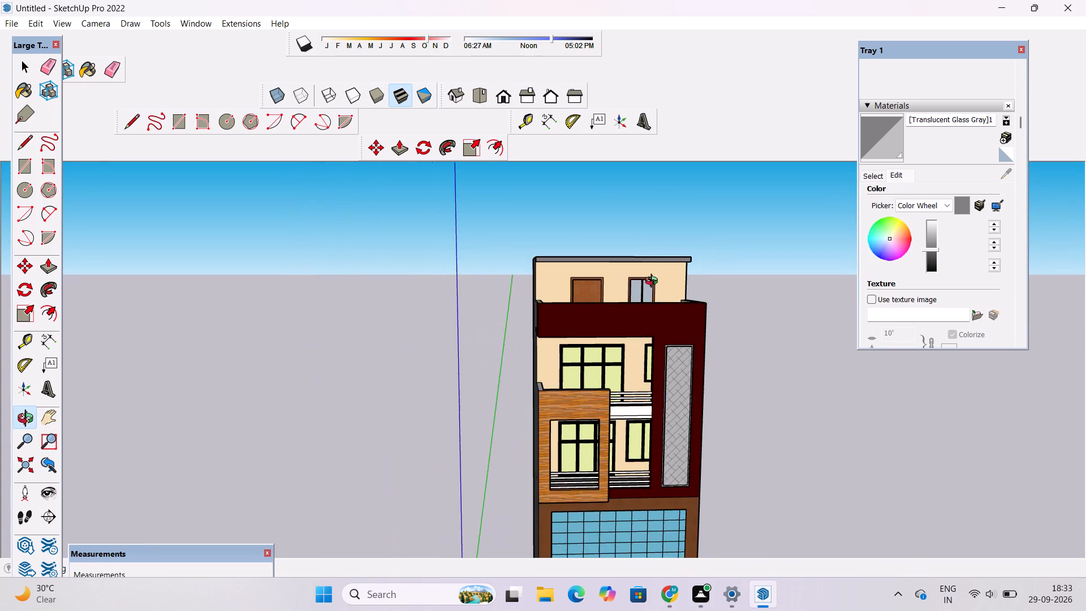
scroll(669, 250, "up", 2)
left_click_drag(669, 252, 683, 222, "shift")
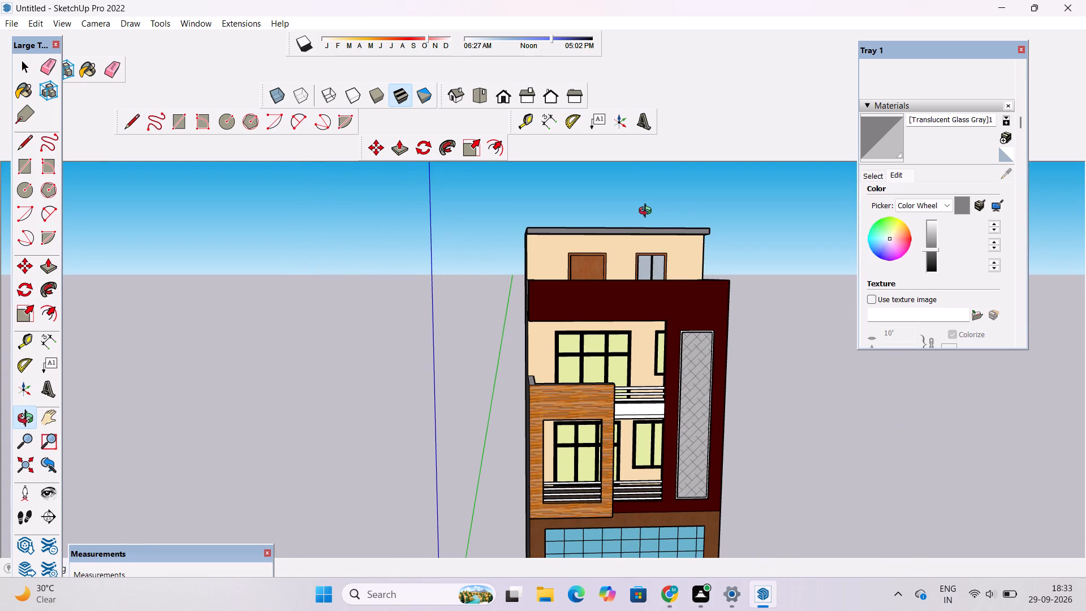
Examine the whole facade from the front, the side and below, including the balconies and the overhang's underside.
scroll(643, 235, "down", 5)
left_click_drag(644, 279, 656, 237, "shift")
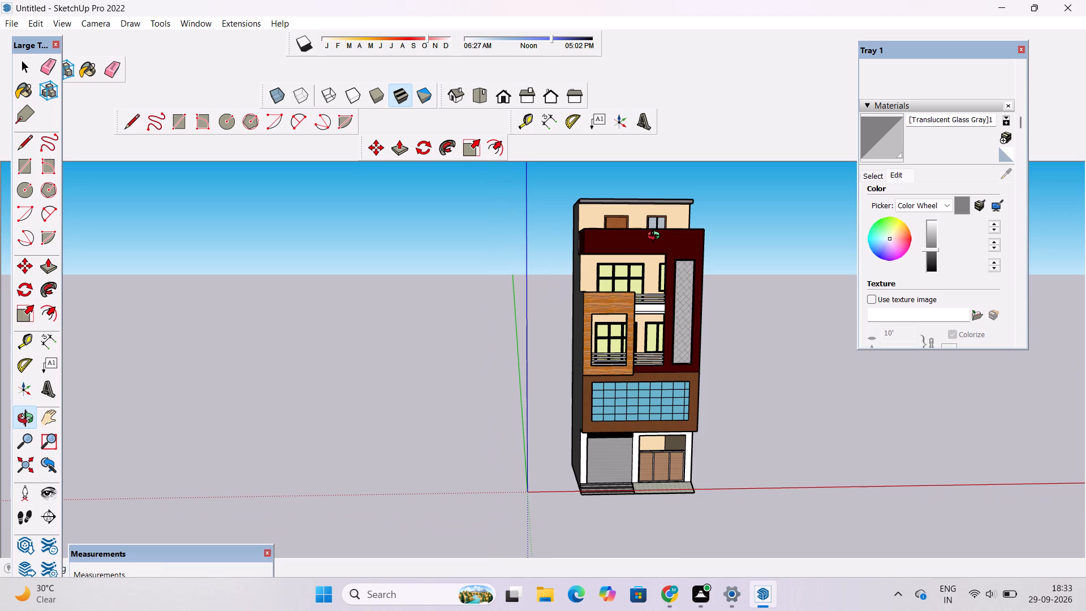
left_click_drag(667, 248, 698, 292)
scroll(699, 292, "up", 3)
left_click_drag(730, 276, 653, 242)
left_click_drag(657, 352, 691, 259)
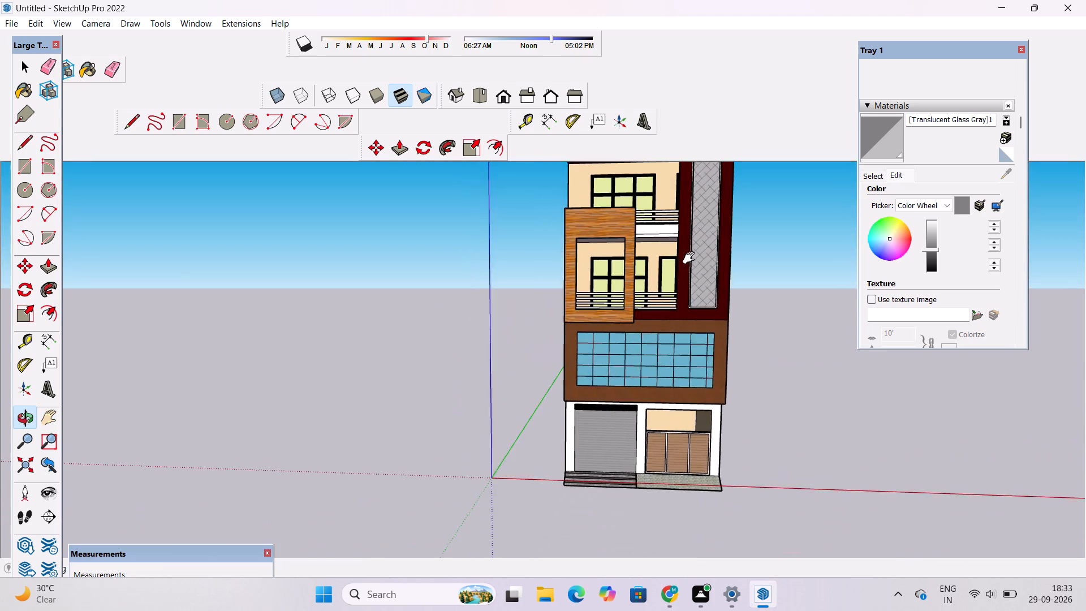
scroll(689, 261, "up", 3)
left_click_drag(682, 317, 686, 224)
scroll(686, 283, "down", 7)
left_click_drag(663, 209, 708, 365, "shift")
scroll(678, 354, "up", 2)
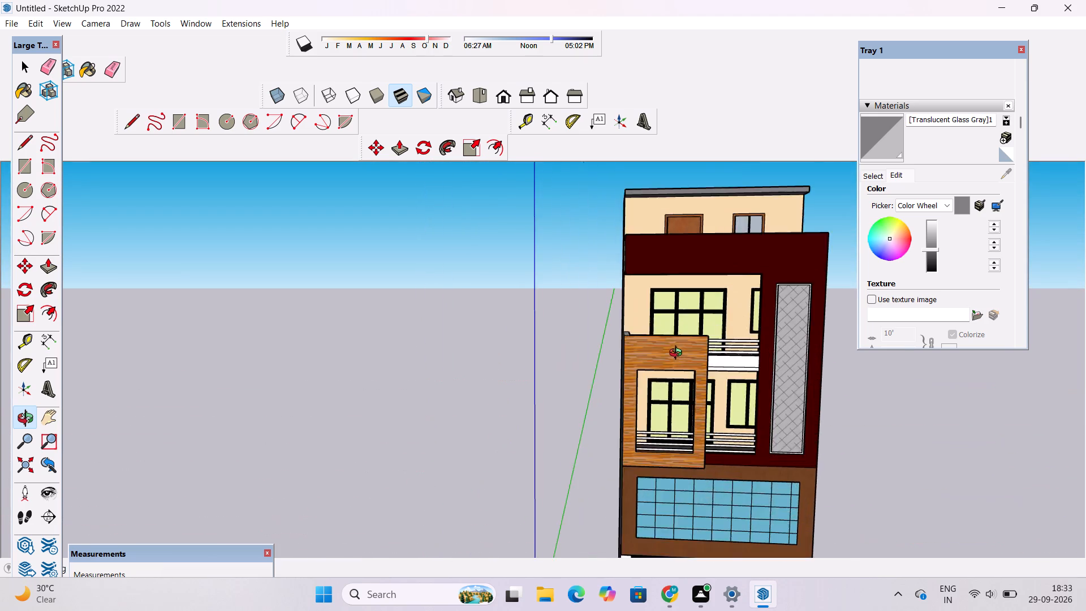
scroll(678, 354, "up", 7)
left_click_drag(632, 313, 516, 328)
scroll(541, 329, "down", 6)
scroll(588, 355, "up", 5)
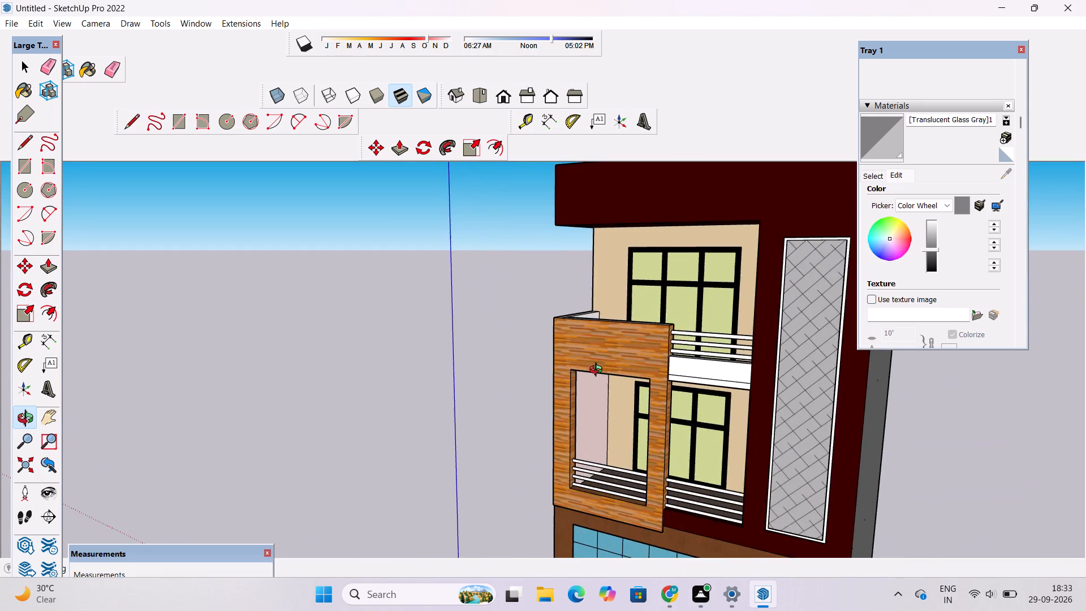
left_click_drag(598, 371, 762, 247)
left_click_drag(687, 438, 643, 298)
left_click_drag(666, 345, 680, 444)
scroll(633, 364, "down", 3)
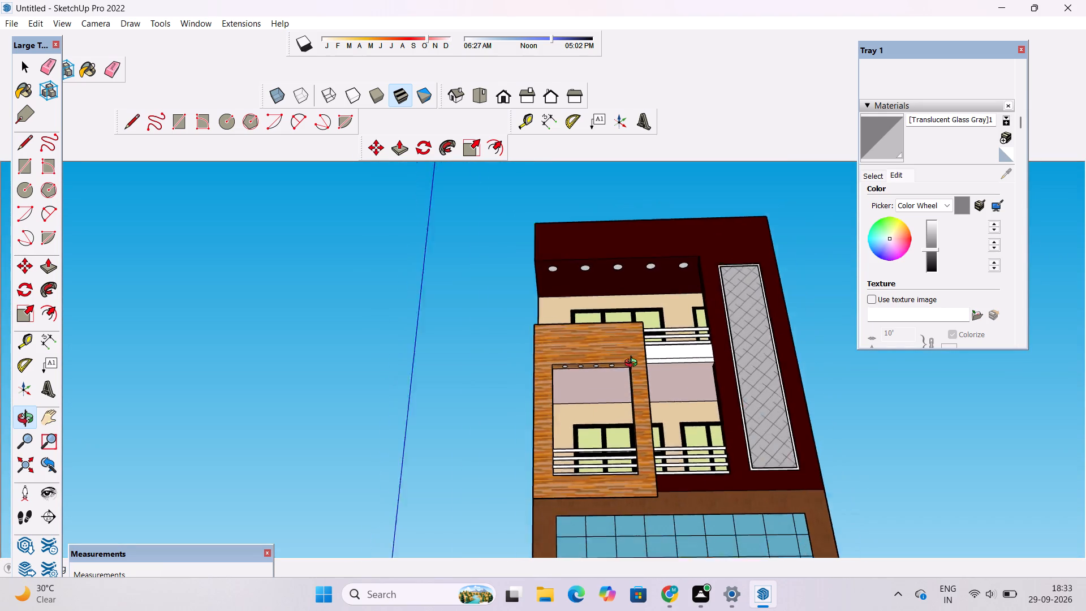
scroll(633, 364, "down", 2)
left_click_drag(631, 358, 645, 489)
scroll(633, 306, "up", 9)
left_click_drag(642, 295, 655, 223)
scroll(655, 223, "down", 12)
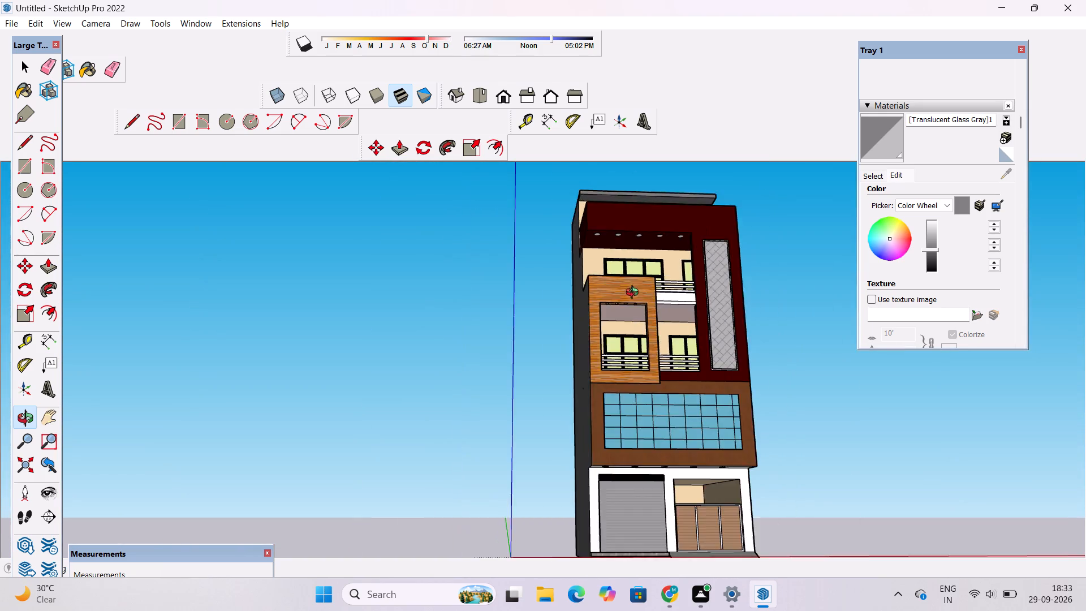
Examine the lower facade, covering the glazed storey, the shutter, the gate and the entrance steps, from several distances.
left_click_drag(635, 333, 645, 419)
scroll(637, 352, "down", 4)
scroll(617, 335, "up", 5)
left_click_drag(657, 358, 510, 335)
left_click_drag(581, 411, 619, 266, "shift")
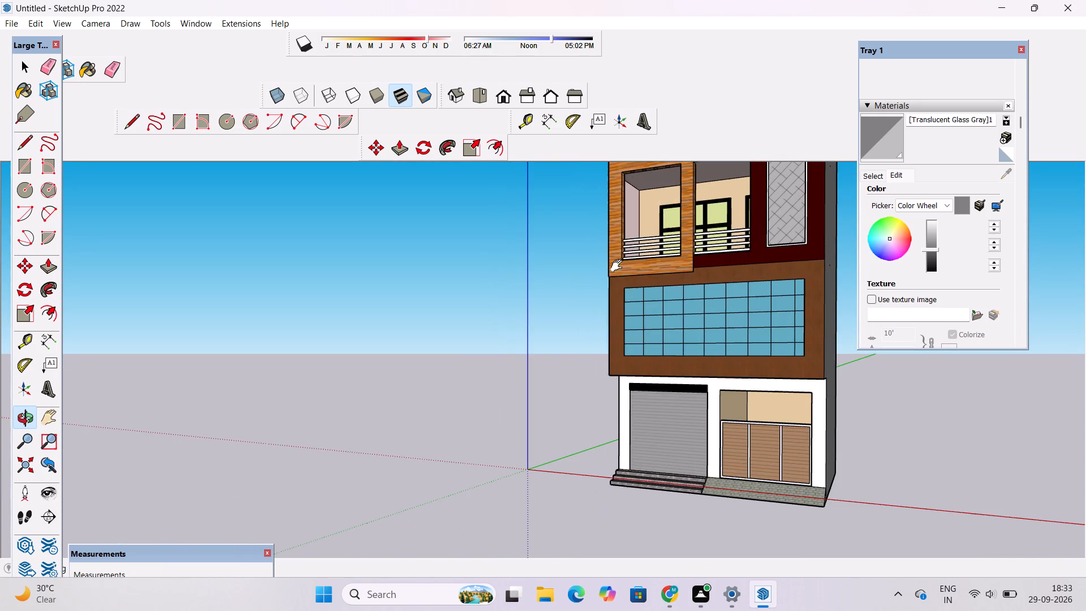
left_click_drag(633, 287, 619, 358, "shift")
left_click_drag(634, 385, 740, 190)
left_click_drag(731, 332, 717, 423)
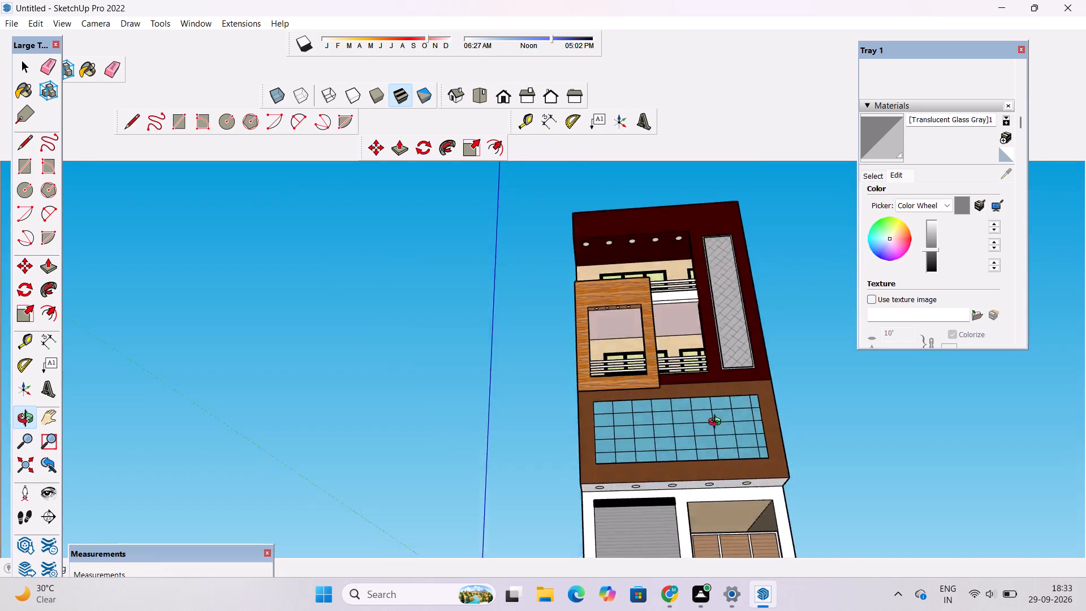
left_click_drag(717, 423, 709, 496)
scroll(664, 423, "down", 1)
left_click_drag(657, 409, 626, 313, "shift")
left_click_drag(626, 313, 630, 338)
scroll(630, 338, "up", 1)
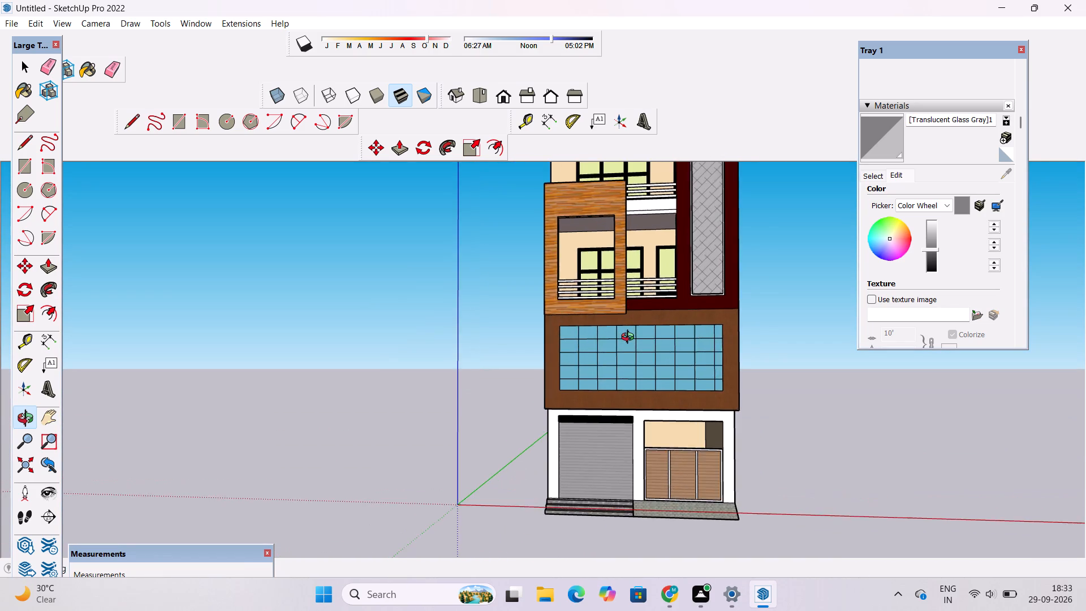
scroll(630, 338, "up", 5)
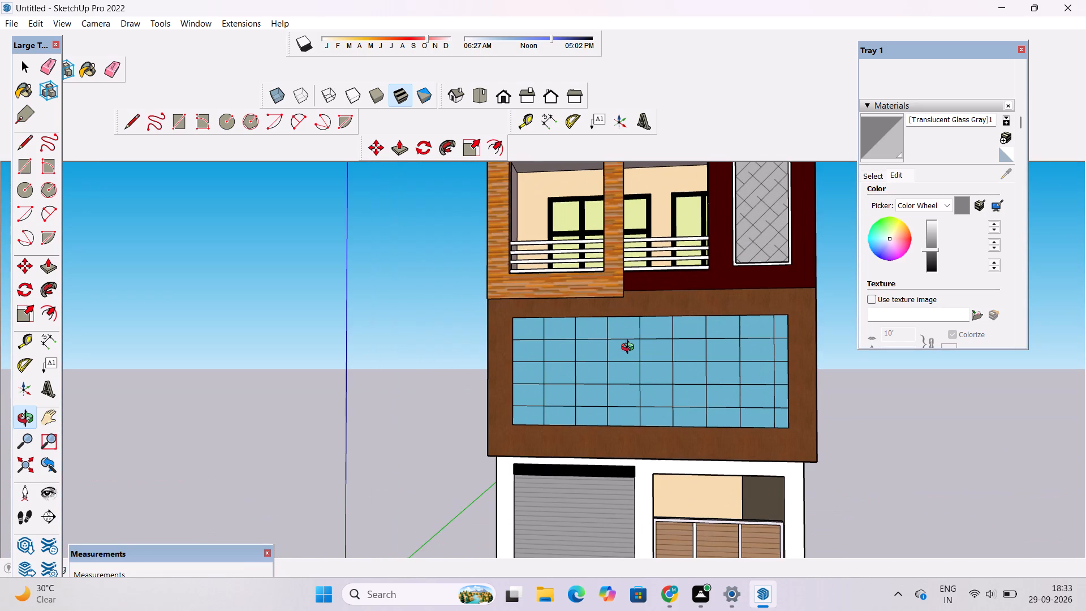
scroll(631, 348, "down", 1)
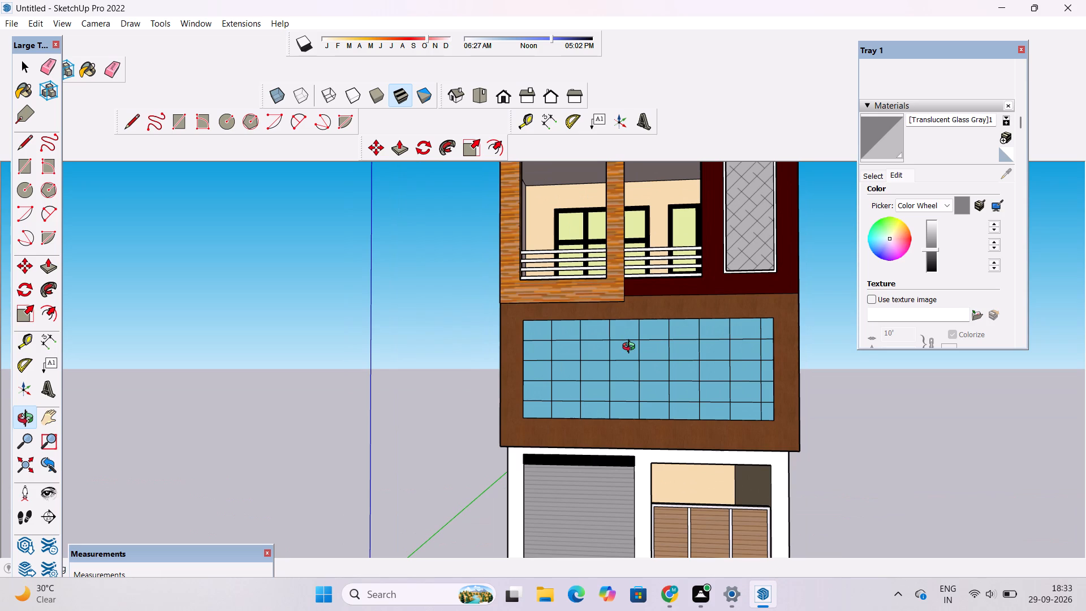
scroll(631, 348, "down", 6)
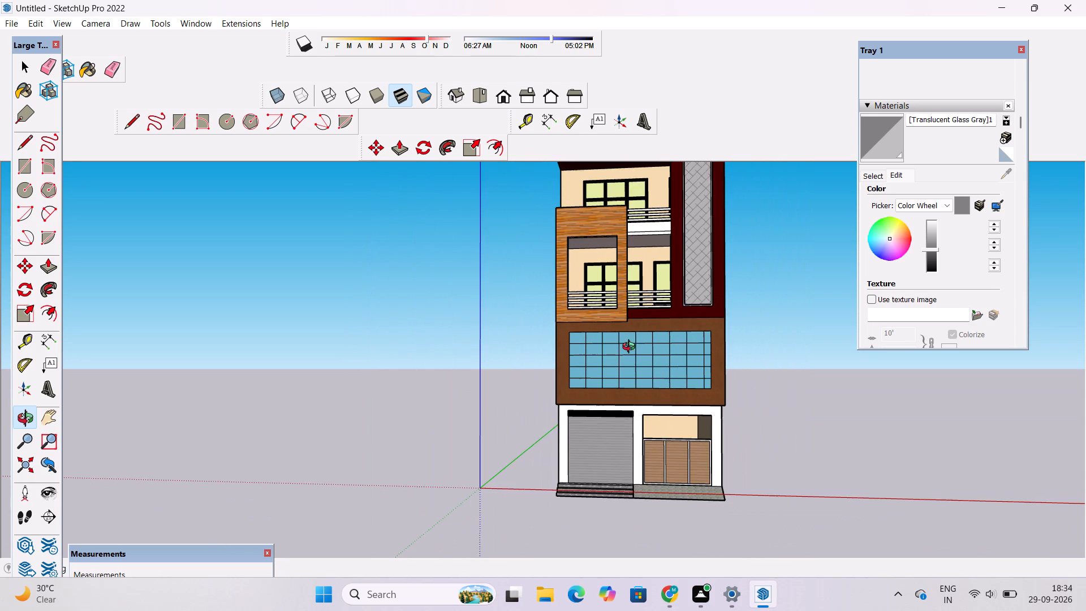
left_click_drag(631, 348, 643, 334, "shift")
scroll(643, 334, "down", 2)
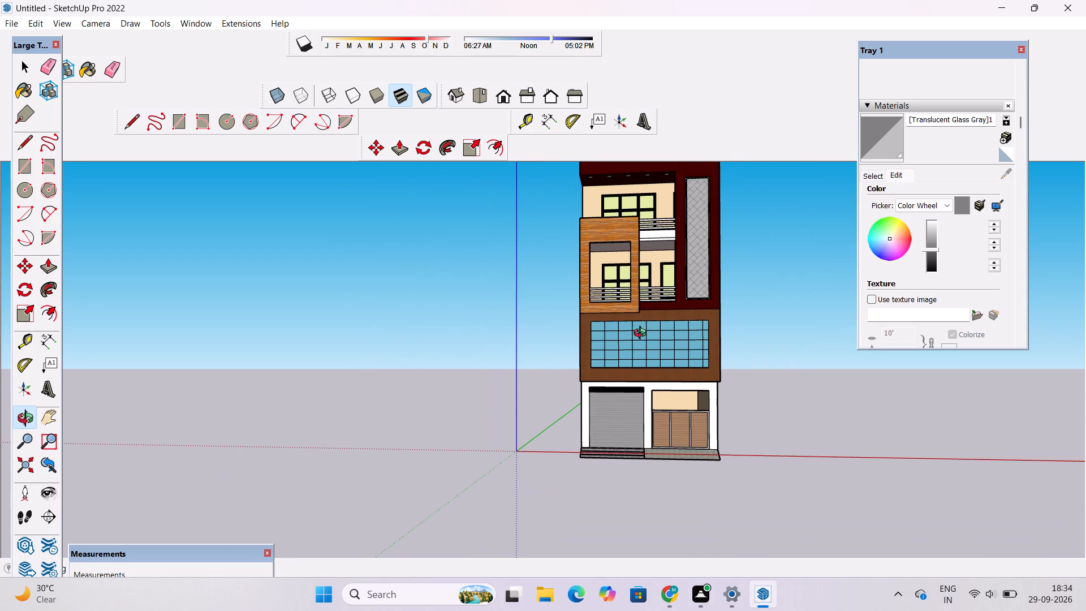
left_click_drag(639, 327, 644, 347, "shift")
Examine the two balcony storeys, the wood-clad frame and the band beneath the upper railing for unpainted surfaces.
scroll(636, 333, "up", 2)
left_click_drag(640, 313, 610, 407, "shift")
scroll(605, 402, "up", 3)
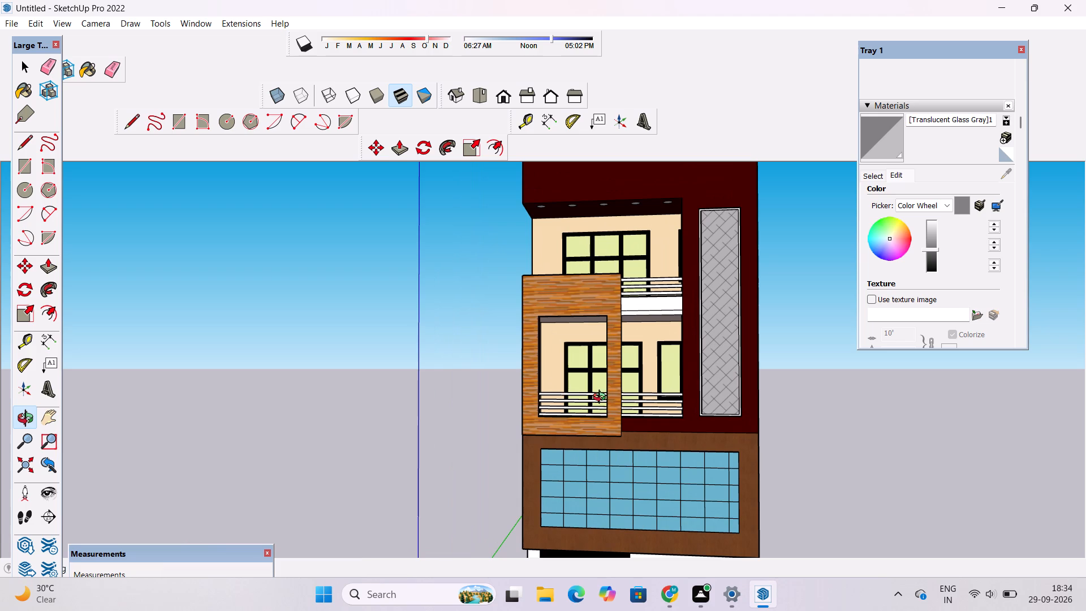
scroll(602, 398, "down", 5)
scroll(604, 382, "up", 3)
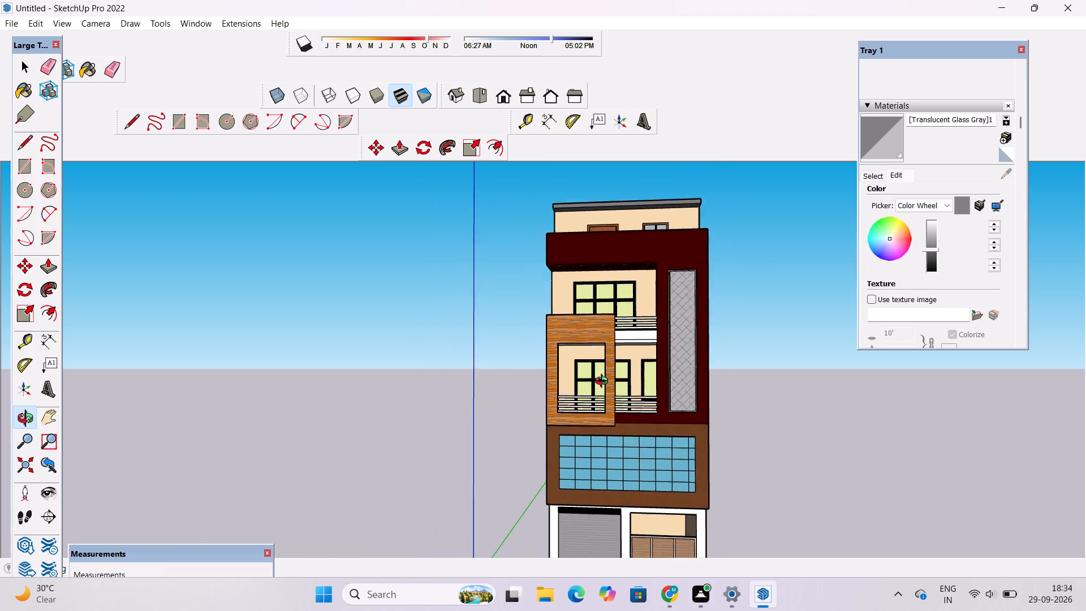
scroll(604, 382, "up", 1)
left_click_drag(604, 382, 604, 333, "shift")
left_click_drag(604, 333, 604, 339, "shift")
left_click_drag(604, 341, 617, 335)
left_click(617, 335)
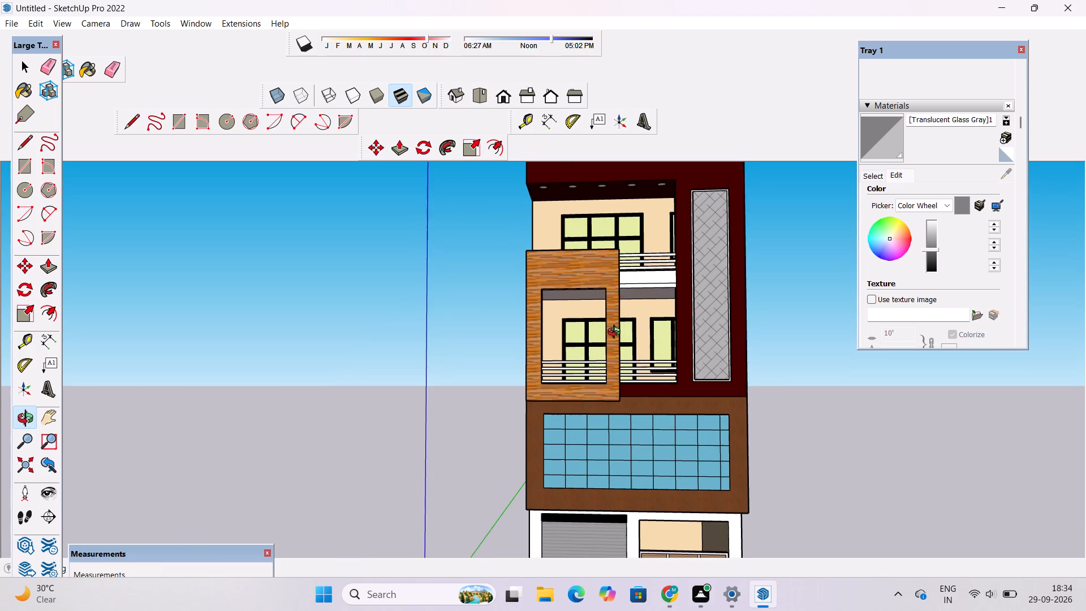
scroll(617, 333, "down", 4)
scroll(617, 333, "up", 3)
left_click_drag(618, 333, 596, 411, "shift")
scroll(589, 389, "up", 3)
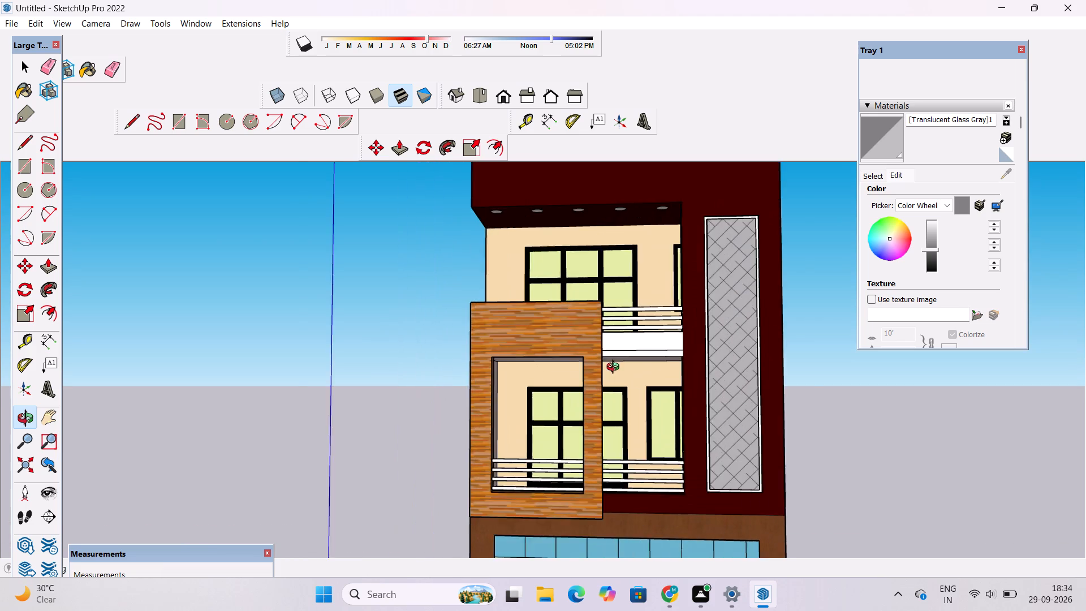
scroll(615, 368, "up", 3)
left_click_drag(641, 345, 606, 357, "shift")
scroll(605, 358, "down", 5)
left_click_drag(620, 358, 636, 353)
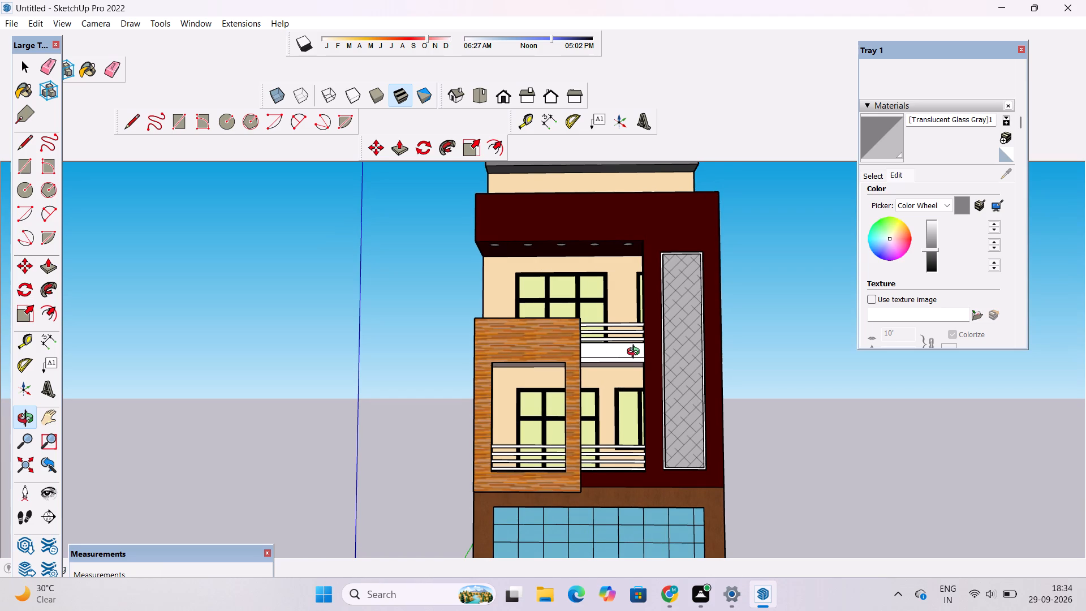
scroll(637, 353, "down", 6)
left_click_drag(637, 357, 651, 433)
scroll(647, 429, "up", 4)
left_click_drag(644, 428, 678, 373)
Paint the upper balcony's white front band and the narrow strip beneath it with 0014_DarkSalmon from the Colors-Named collection.
left_click(869, 177)
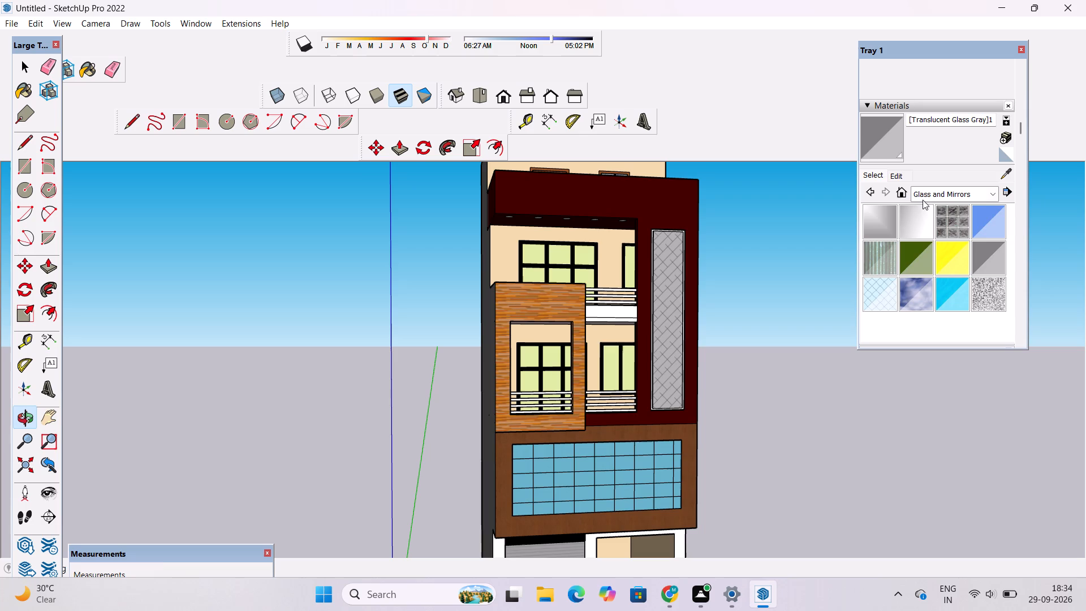
left_click(929, 192)
left_click(945, 250)
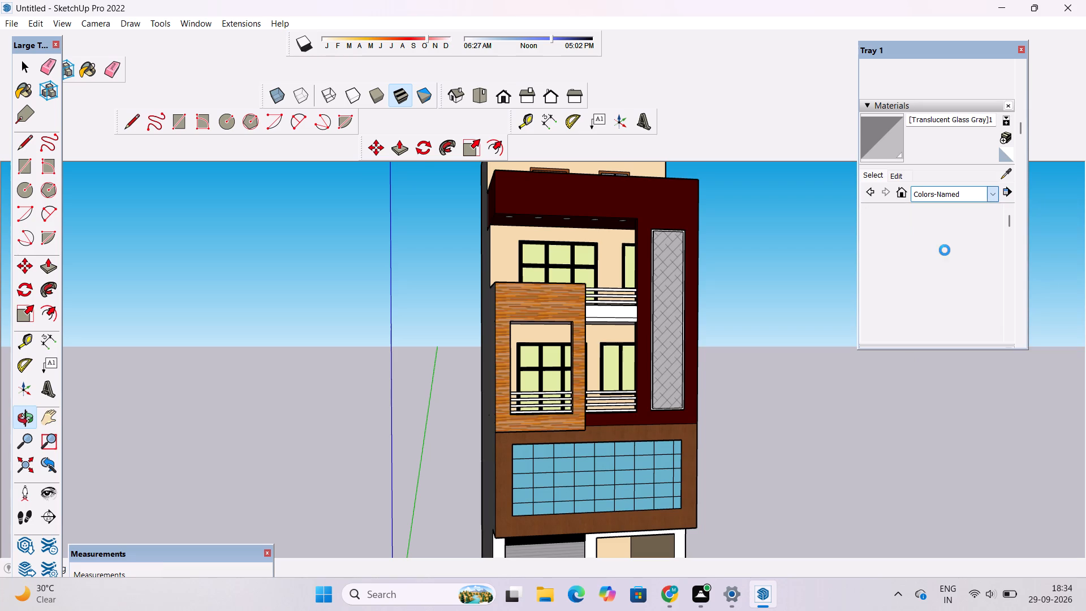
scroll(945, 250, "down", 1)
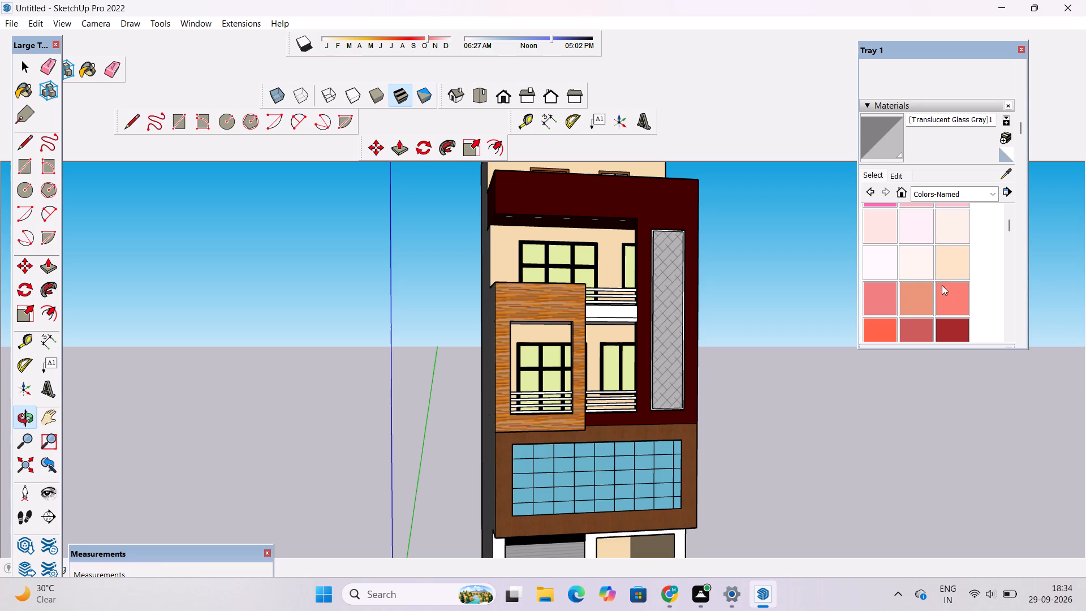
left_click(911, 298)
scroll(615, 310, "up", 10)
left_click(618, 317)
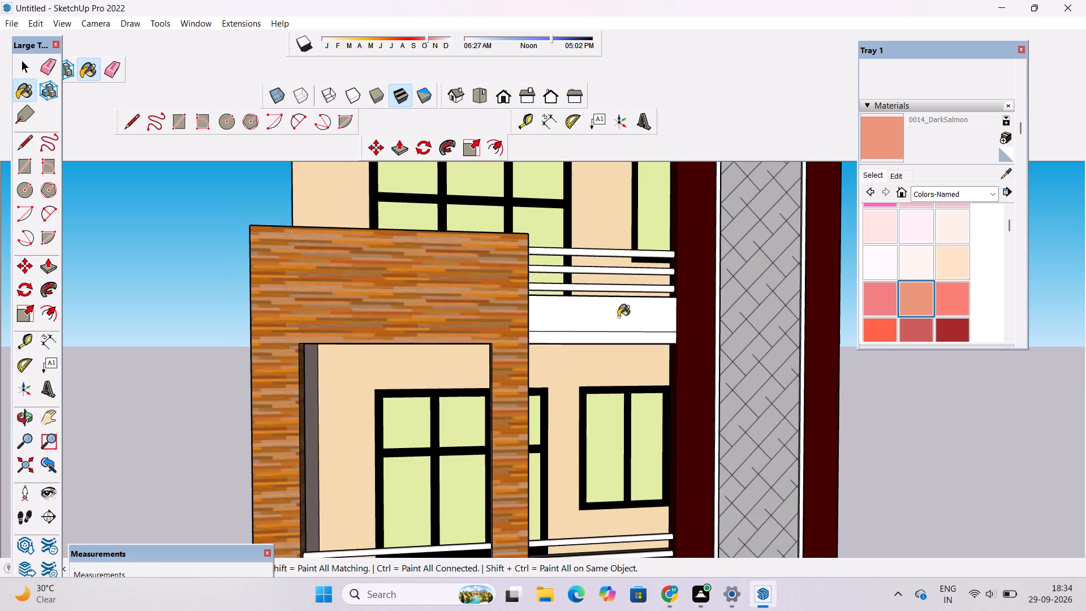
scroll(623, 331, "up", 10)
left_click(625, 340)
Paint the top faces of the upper balcony's railing band, wood-clad front parapet and side parapet with 0014_DarkSalmon.
key("o")
scroll(617, 329, "down", 7)
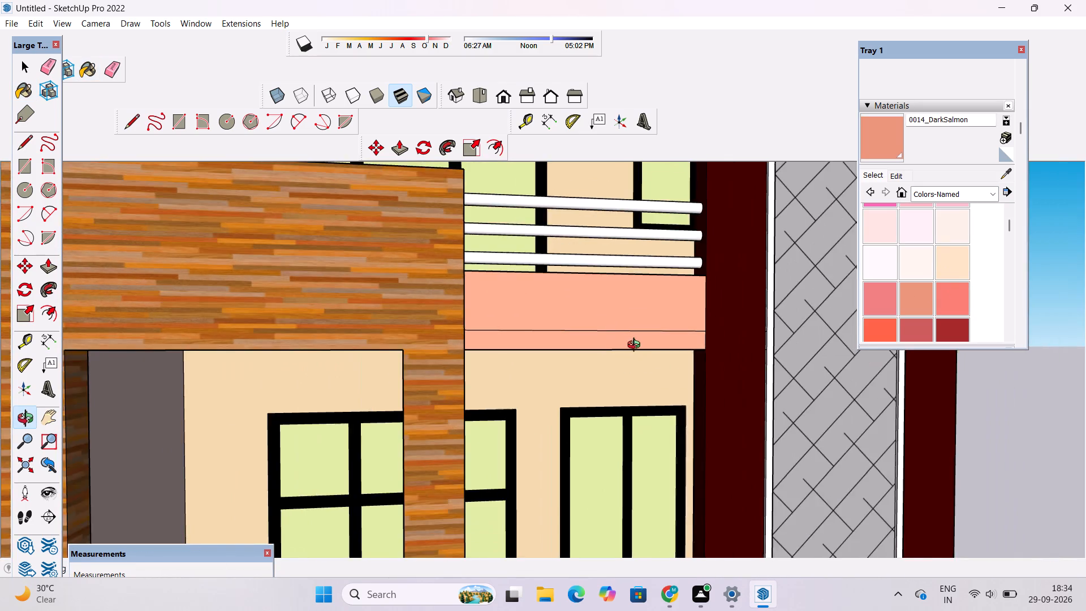
left_click_drag(636, 346, 567, 173)
left_click_drag(619, 282, 661, 406)
scroll(626, 336, "down", 5)
left_click_drag(591, 255, 962, 511)
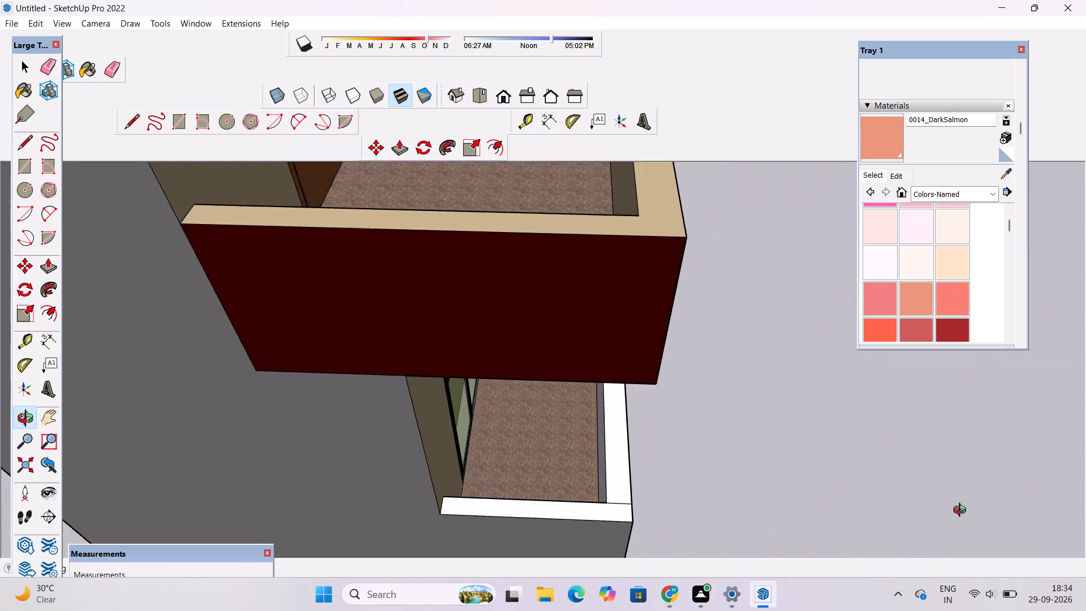
left_click_drag(962, 511, 947, 497)
left_click_drag(736, 430, 656, 326)
scroll(593, 286, "up", 10)
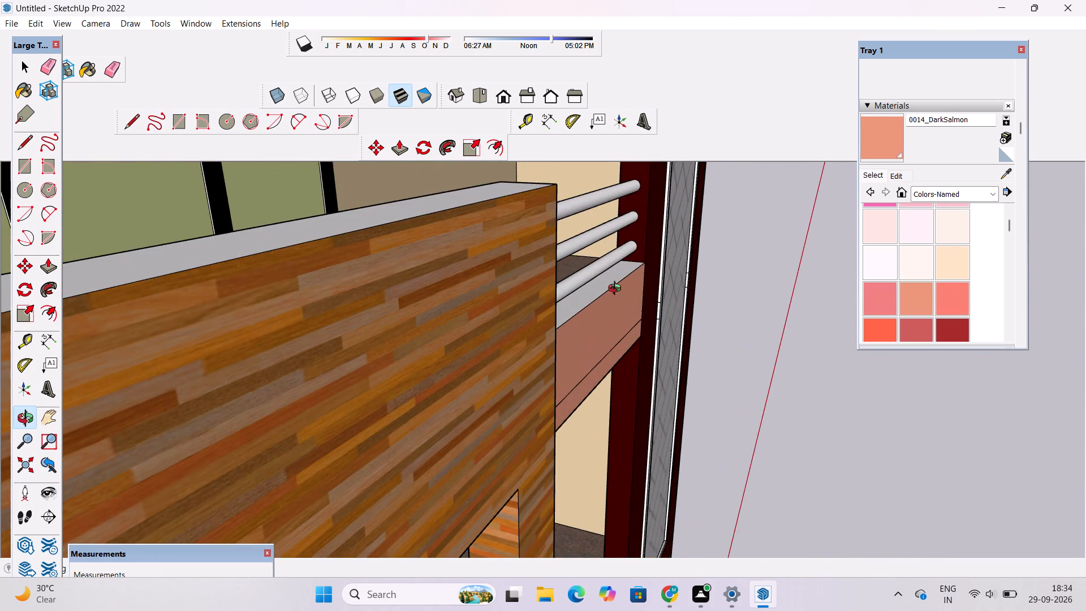
left_click_drag(602, 264, 531, 313)
left_click(874, 134)
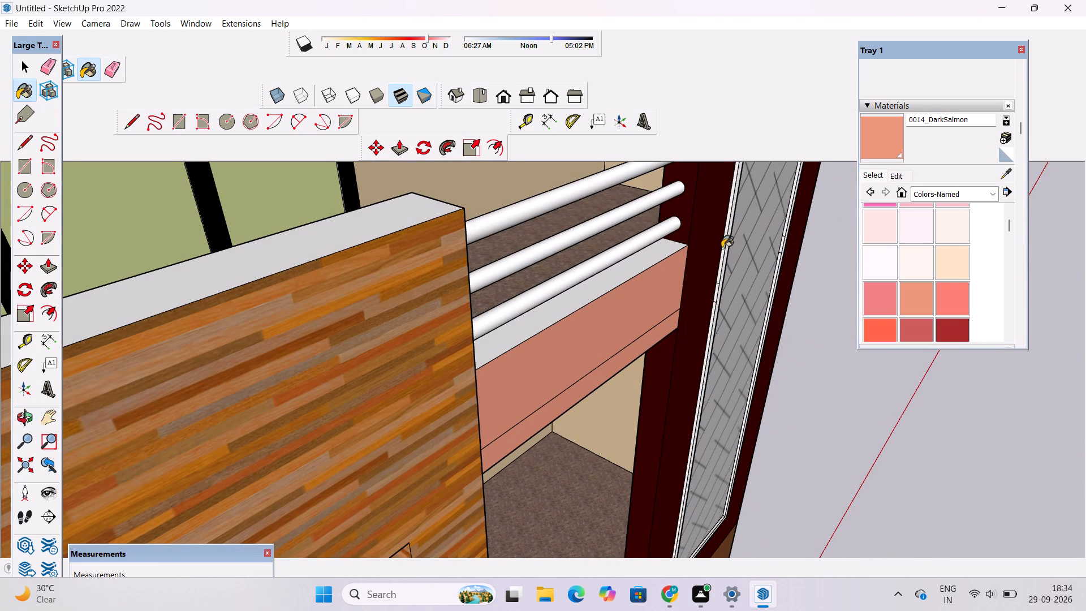
scroll(705, 261, "up", 4)
left_click(640, 244)
scroll(712, 234, "down", 12)
scroll(555, 242, "up", 3)
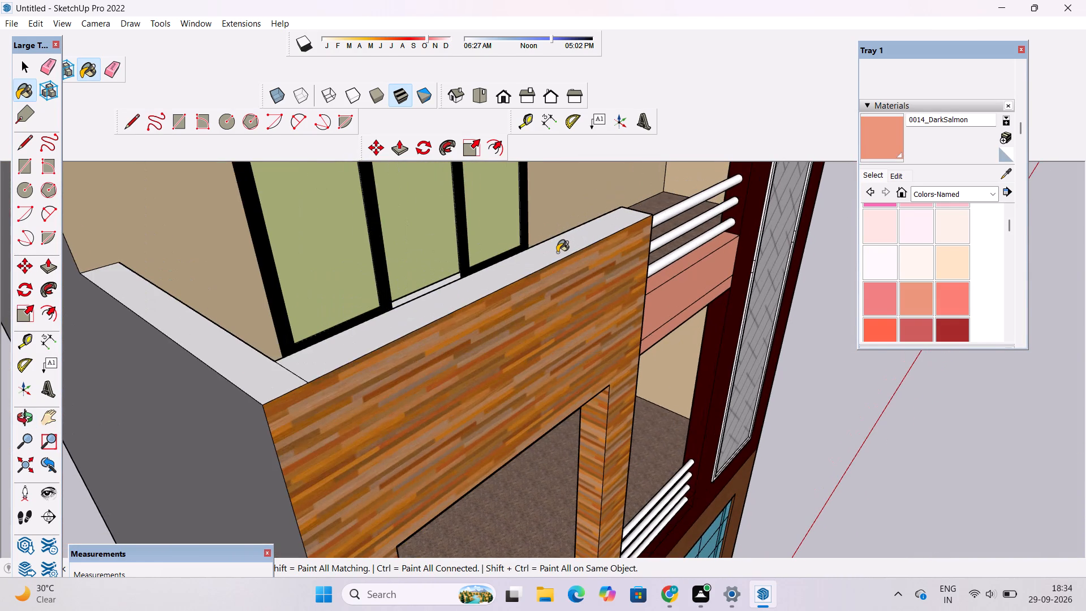
left_click(557, 249)
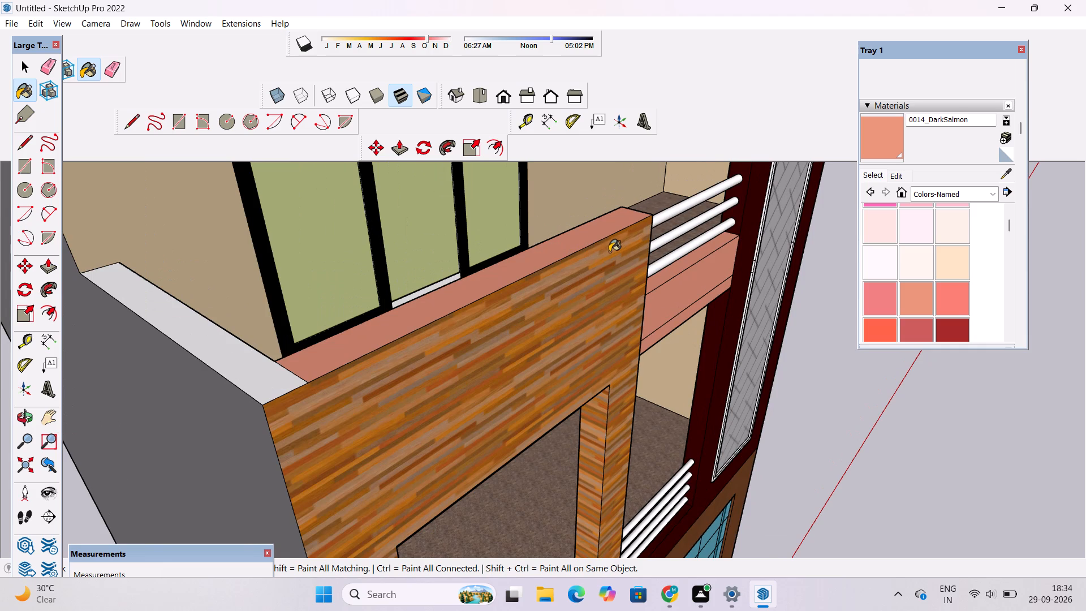
left_click(279, 378)
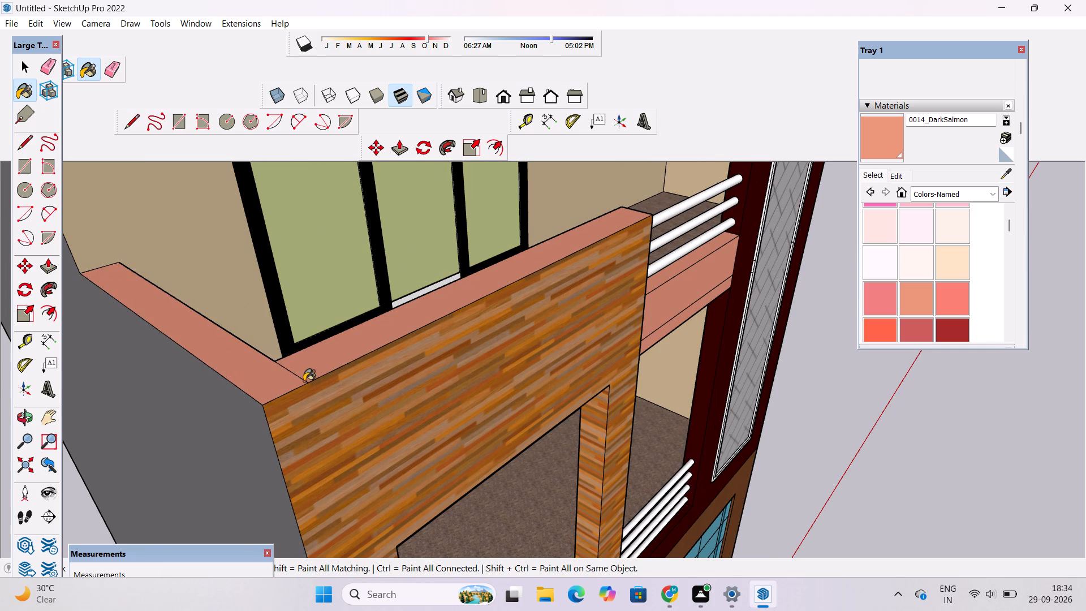
Examine the salmon-painted upper balcony up close and together with the rest of the facade.
key("o")
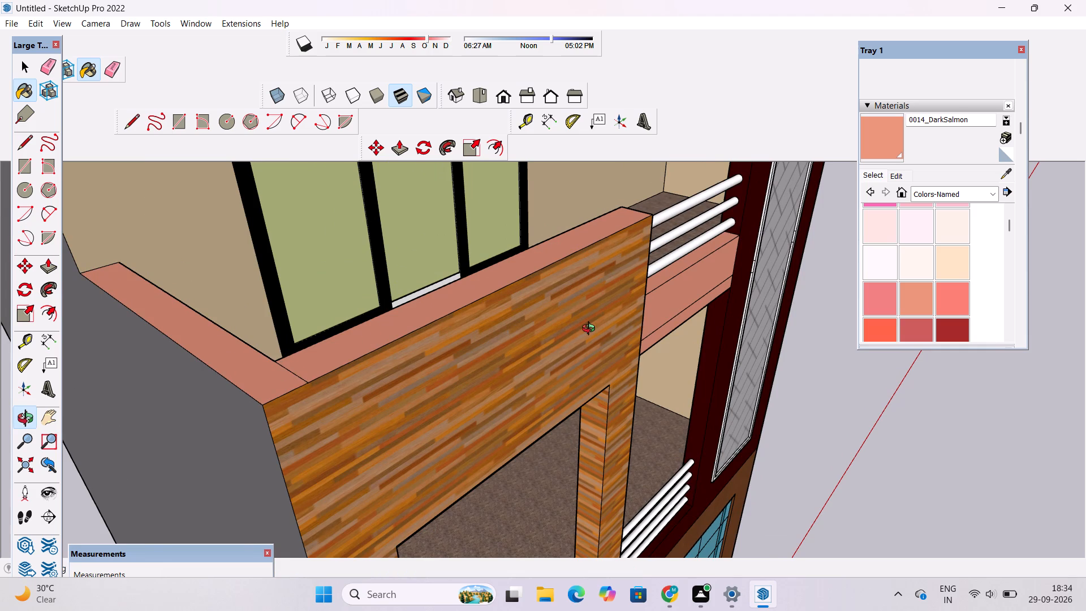
scroll(560, 324, "down", 11)
left_click_drag(658, 359, 492, 342)
scroll(522, 312, "up", 3)
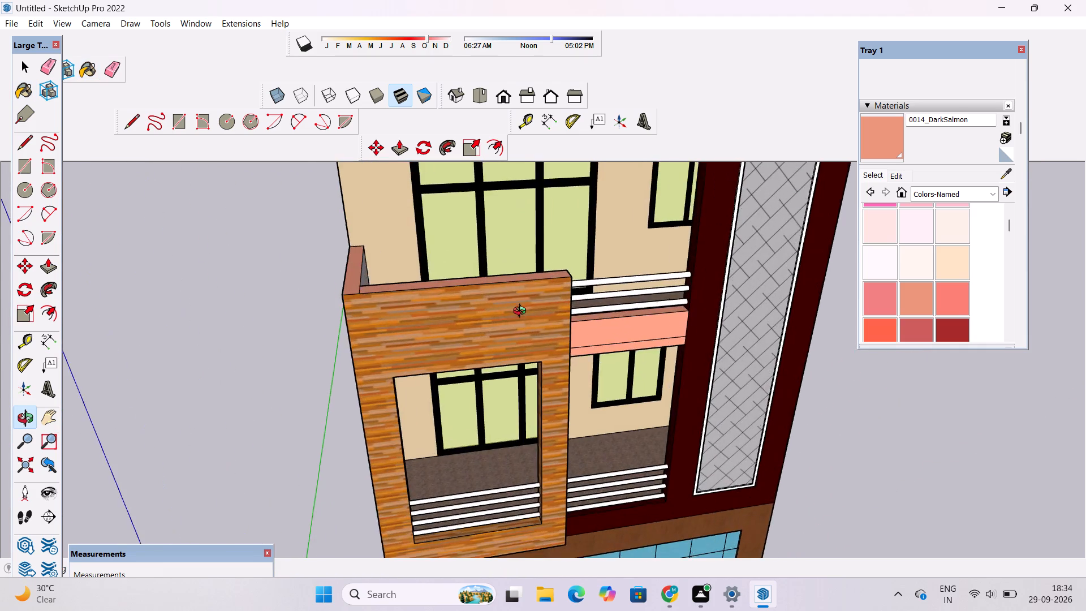
left_click_drag(548, 356, 523, 253)
scroll(523, 252, "down", 5)
left_click_drag(562, 291, 520, 294)
left_click_drag(510, 295, 585, 287, "shift")
scroll(594, 290, "down", 4)
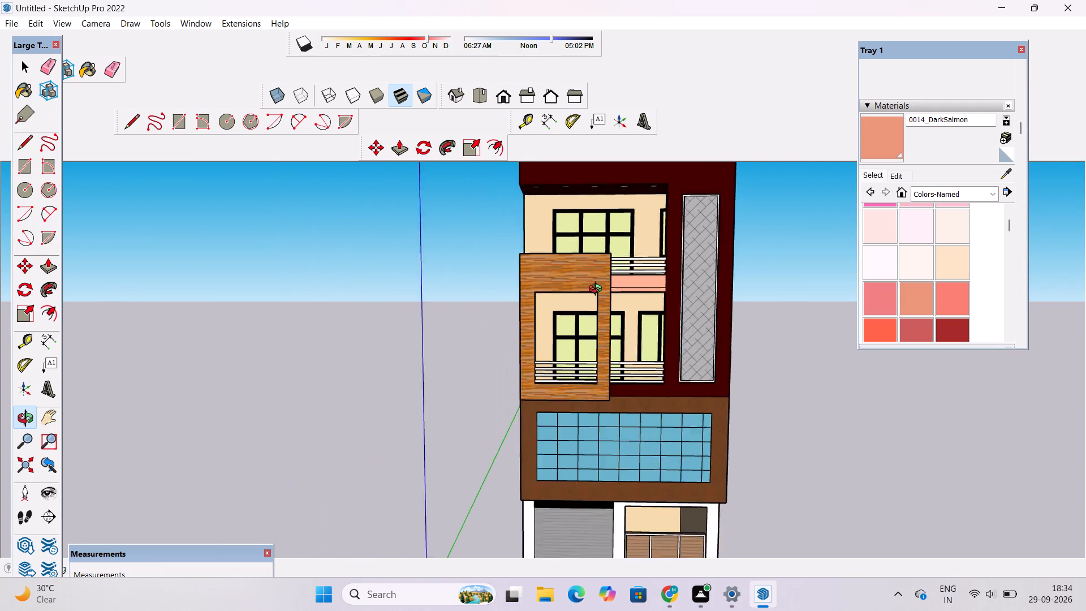
scroll(598, 290, "down", 2)
scroll(601, 286, "up", 1)
left_click_drag(603, 286, 605, 316, "shift")
scroll(602, 312, "up", 4)
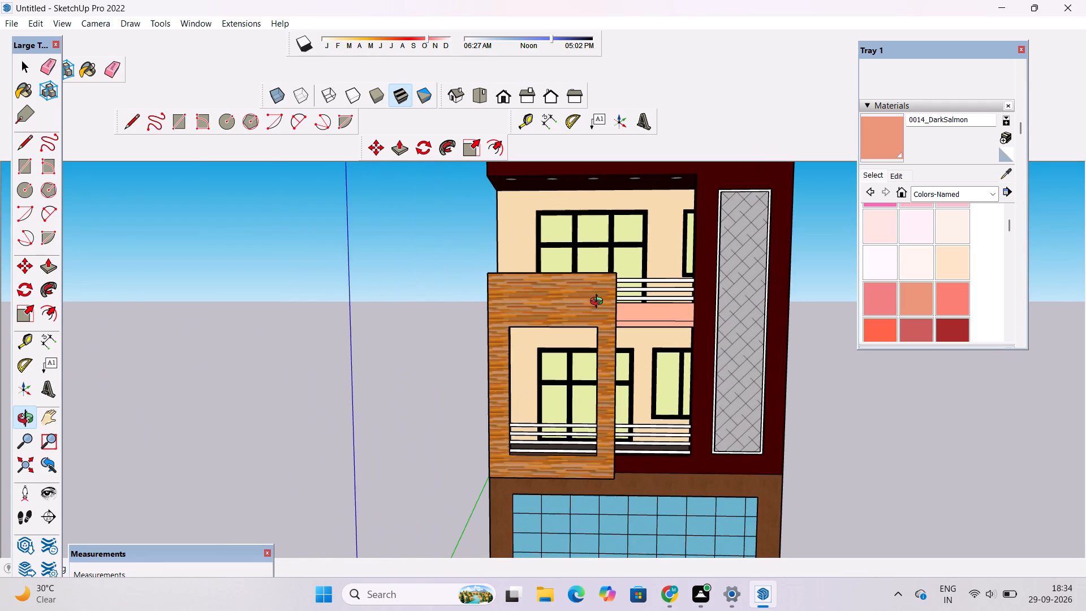
scroll(594, 299, "down", 7)
left_click_drag(598, 284, 585, 335, "shift")
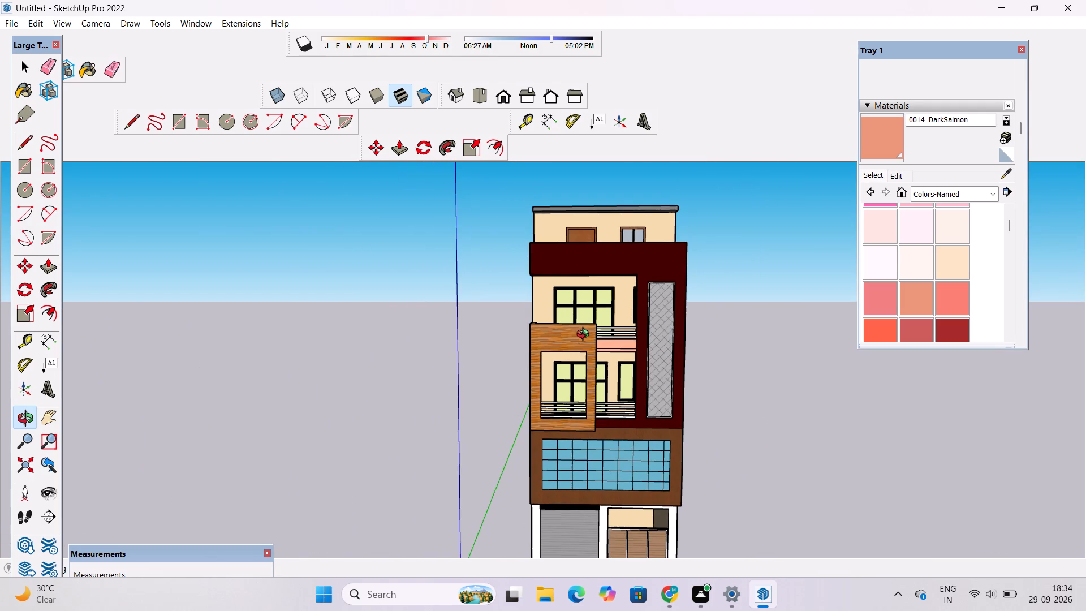
scroll(585, 335, "down", 5)
left_click_drag(589, 319, 600, 386)
scroll(600, 388, "up", 3)
left_click_drag(600, 382, 529, 239)
Examine the whole building and the ground floor's shutter, gate, steps and ramp from different angles.
scroll(541, 261, "down", 5)
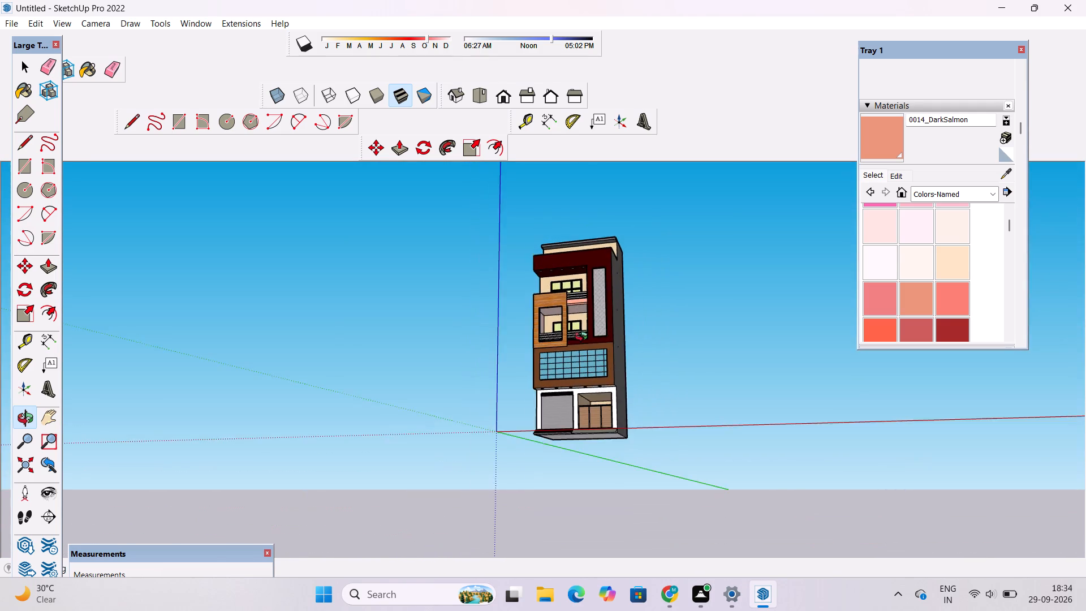
left_click_drag(614, 379, 640, 415)
left_click_drag(640, 419, 657, 375)
scroll(657, 378, "up", 15)
left_click_drag(582, 358, 627, 437)
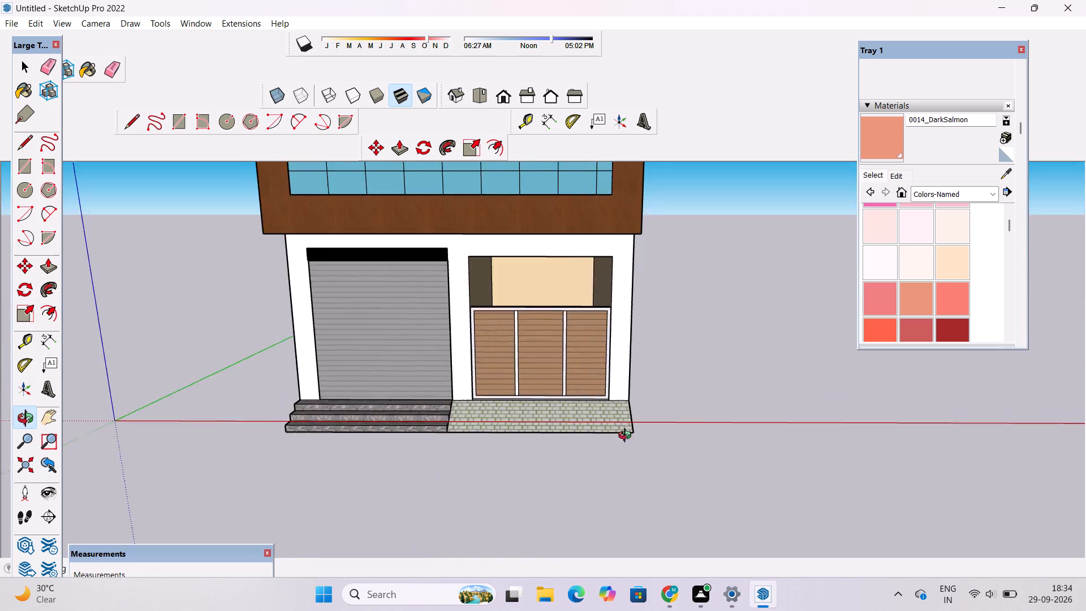
left_click_drag(627, 437, 628, 440)
scroll(621, 428, "down", 5)
left_click_drag(558, 405, 623, 421, "shift")
scroll(625, 431, "up", 3)
left_click_drag(624, 429, 618, 388)
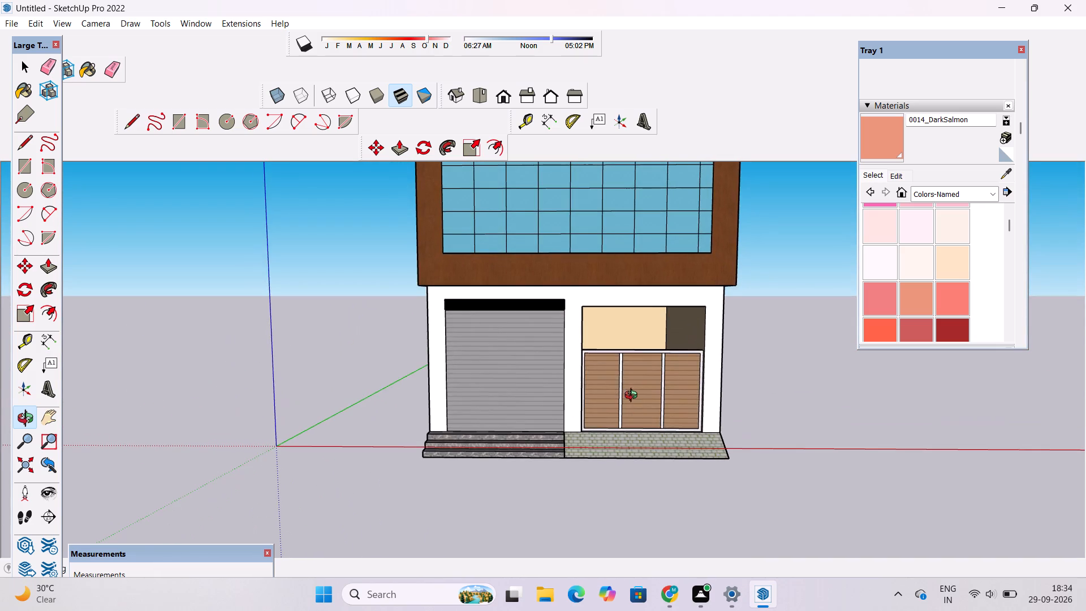
scroll(630, 387, "down", 5)
left_click_drag(643, 437, 615, 378)
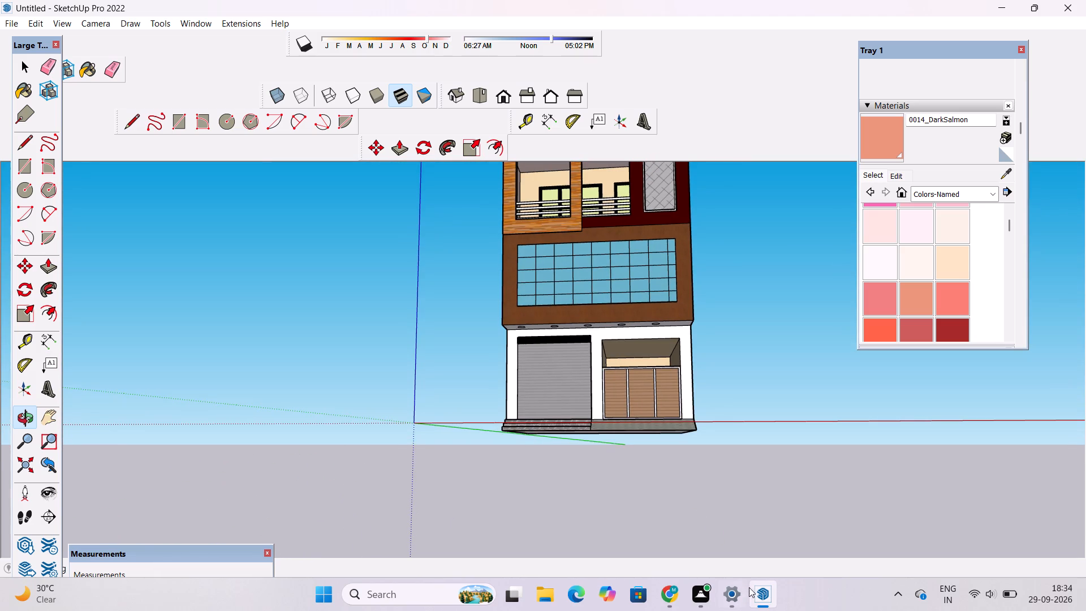
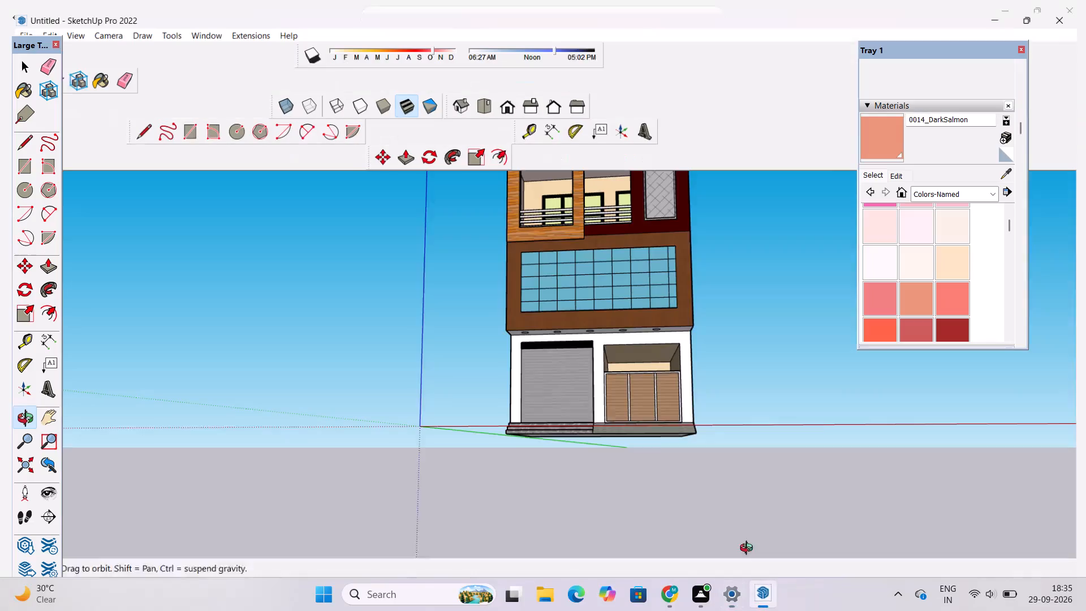
Examine the front facade of the multi-storey building from the ground-floor shutter and doors up to the upper balconies.
scroll(648, 341, "down", 5)
left_click_drag(623, 322, 648, 393)
scroll(630, 367, "up", 2)
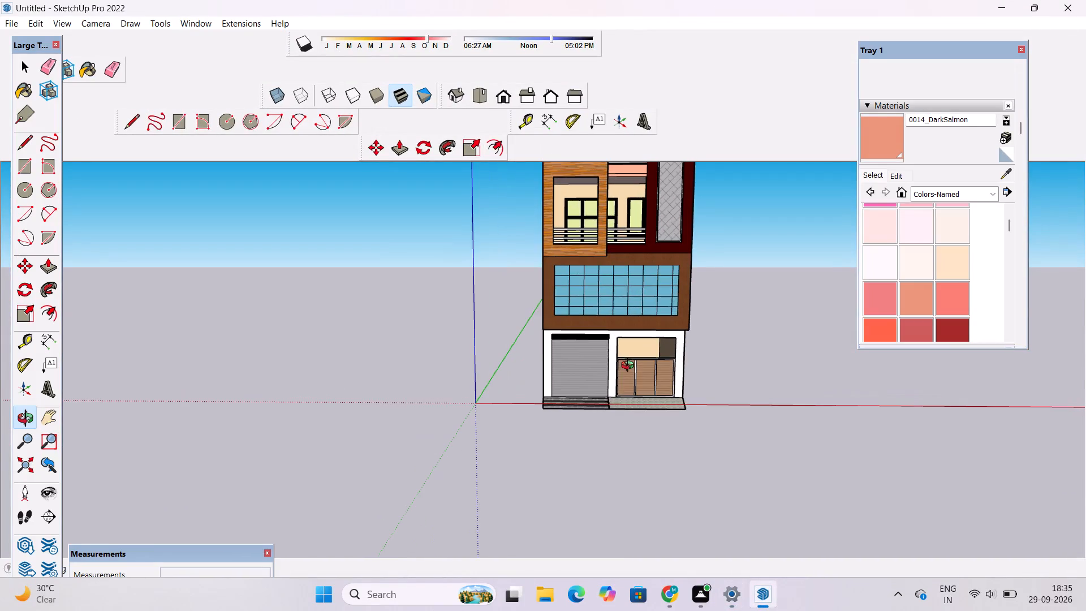
left_click_drag(611, 336, 583, 380, "shift")
scroll(581, 377, "down", 3)
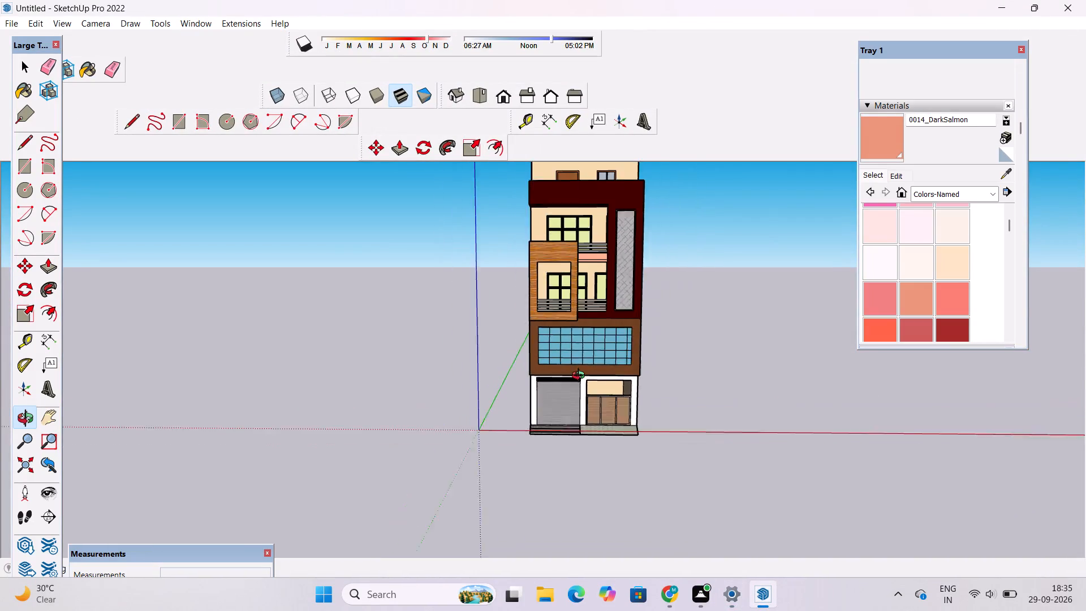
scroll(581, 377, "down", 1)
left_click_drag(576, 363, 574, 325)
scroll(574, 325, "up", 2)
left_click_drag(583, 339, 589, 306, "shift")
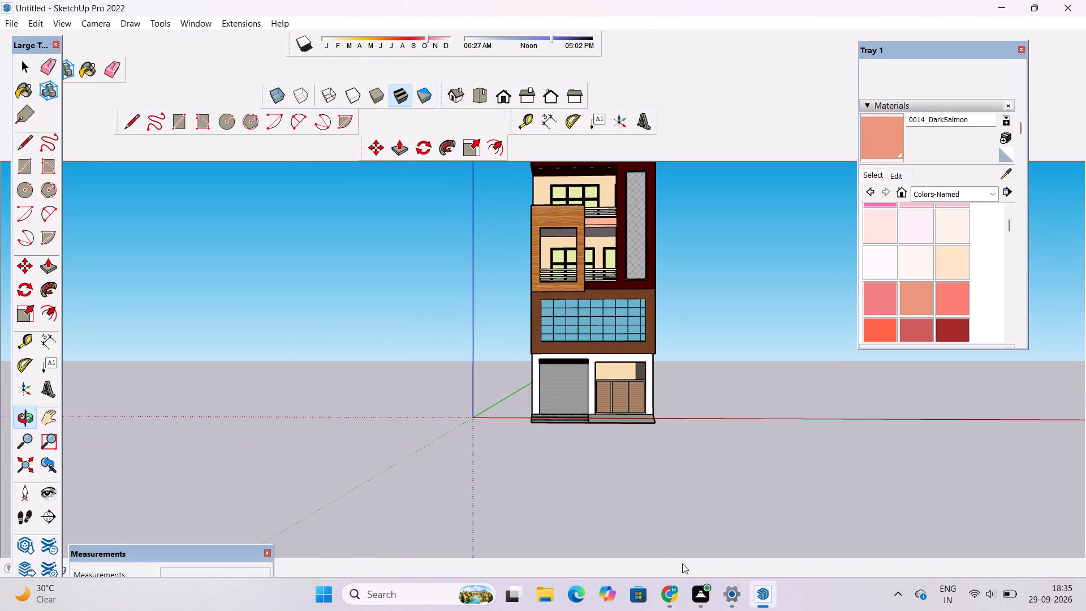